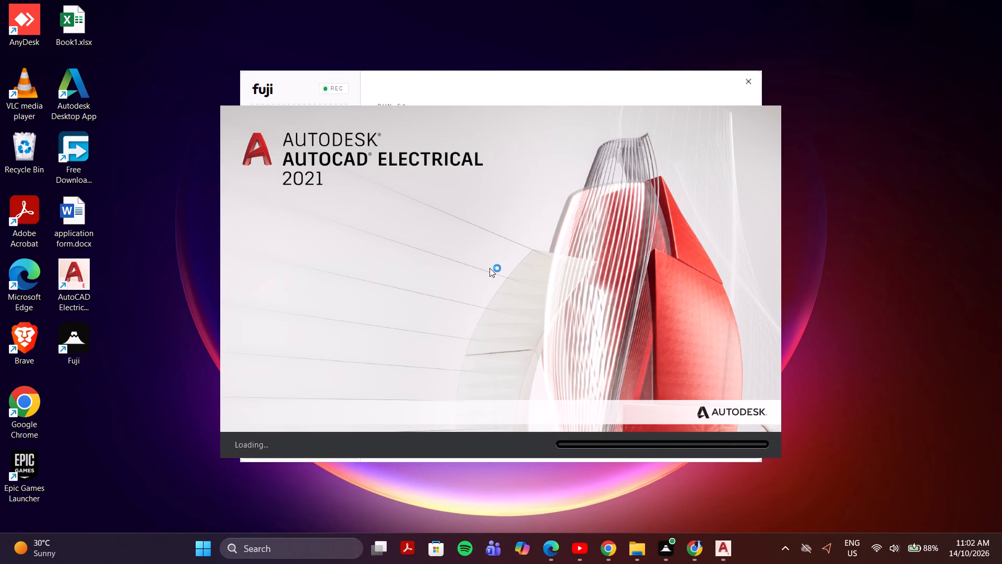
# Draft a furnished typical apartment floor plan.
# Open the AUTO CAD DRAWINGS folder in File Explorer and look through its files for a reference plan.
pyautogui.click(638, 560)
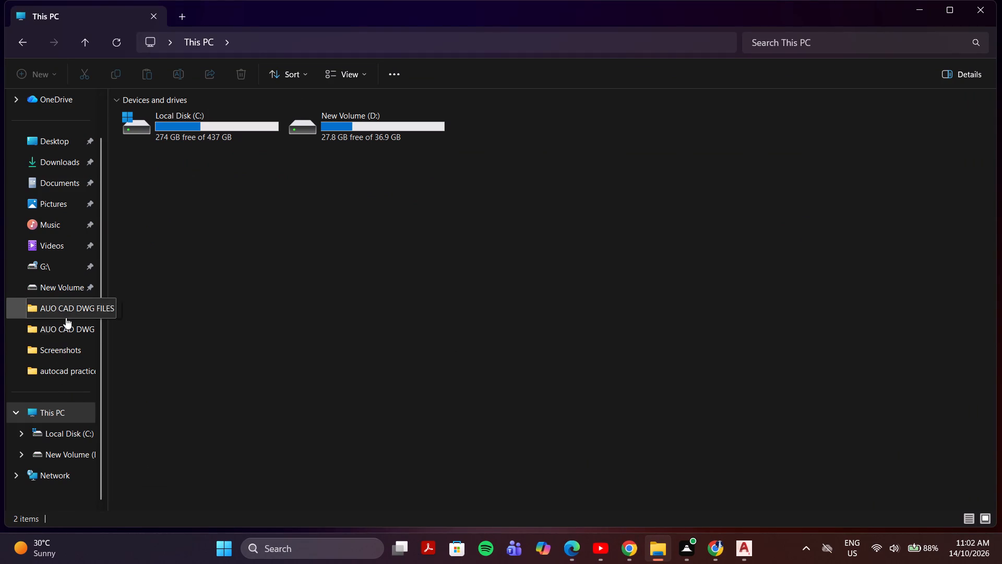
pyautogui.click(67, 312)
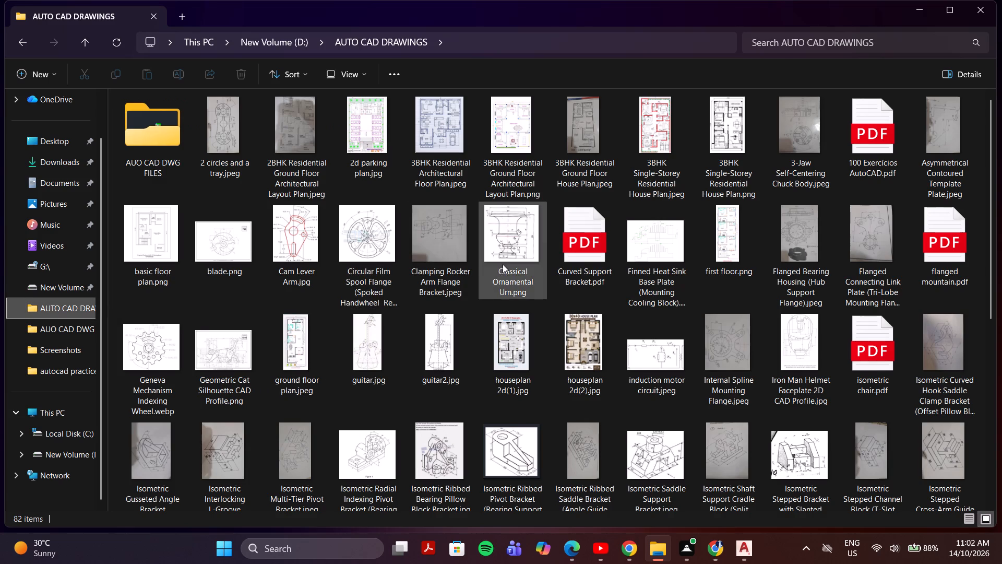
pyautogui.scroll(-6, 503, 264)
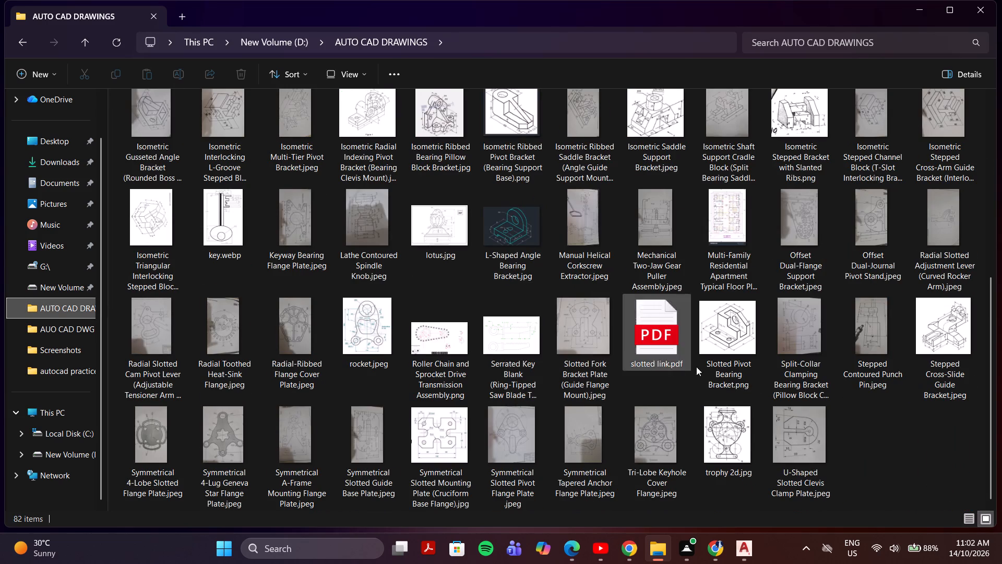
pyautogui.scroll(1, 721, 371)
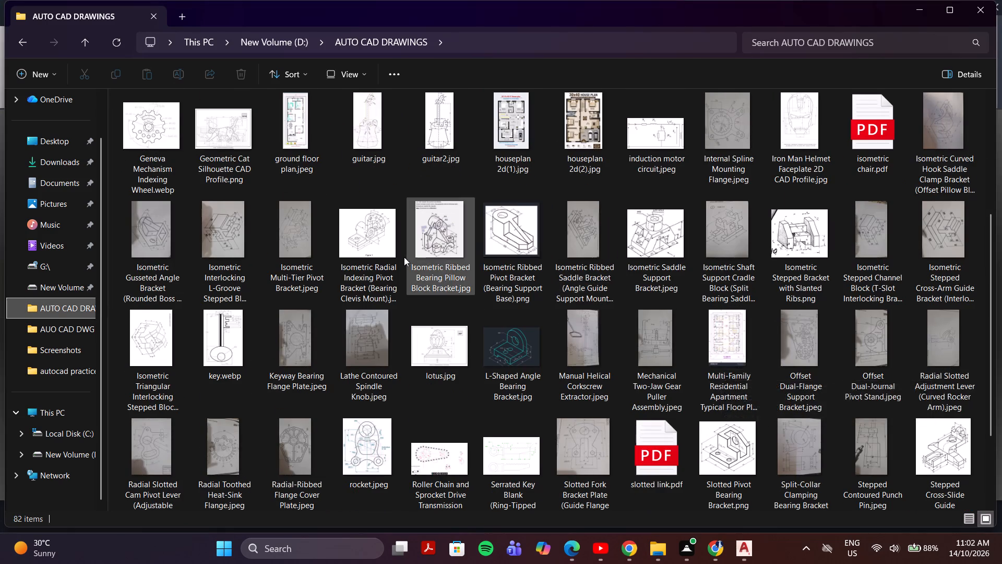
pyautogui.scroll(2, 403, 257)
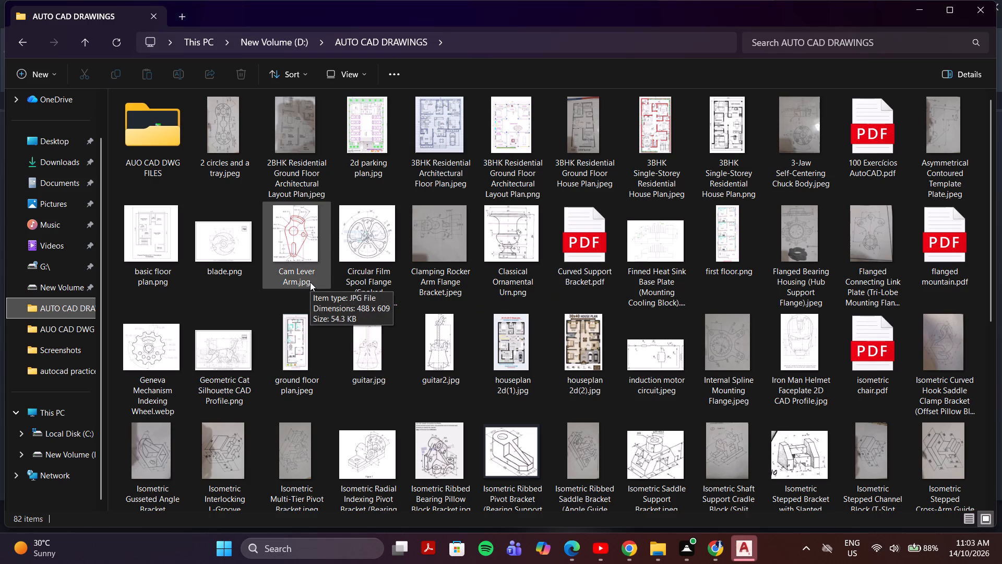
pyautogui.scroll(-1, 825, 401)
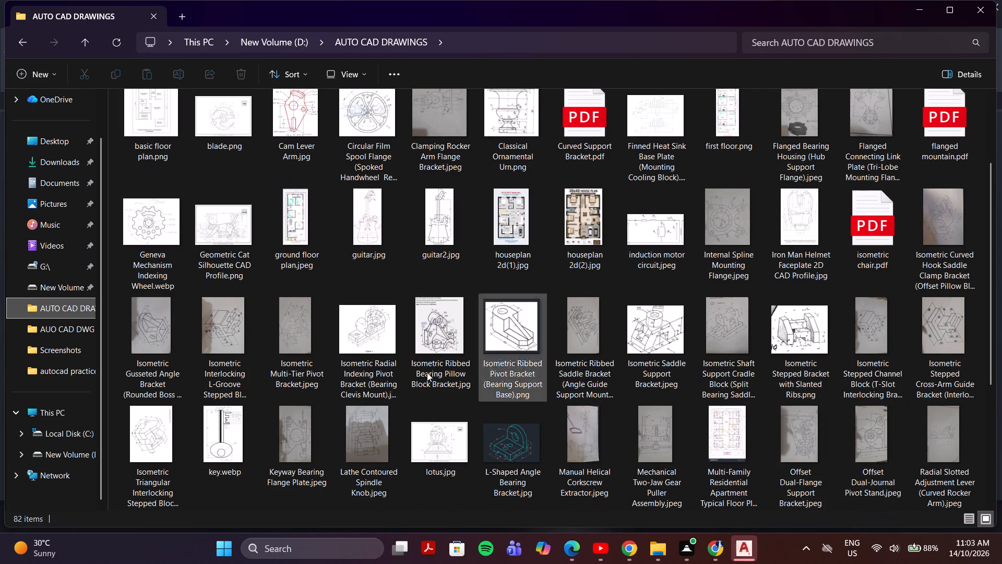
pyautogui.scroll(-1, 160, 409)
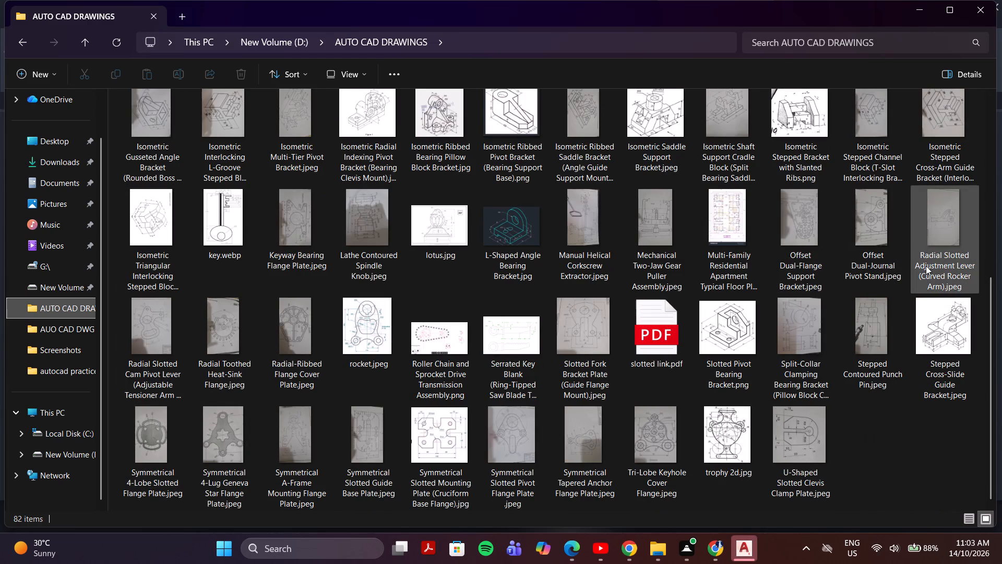
pyautogui.scroll(2, 259, 146)
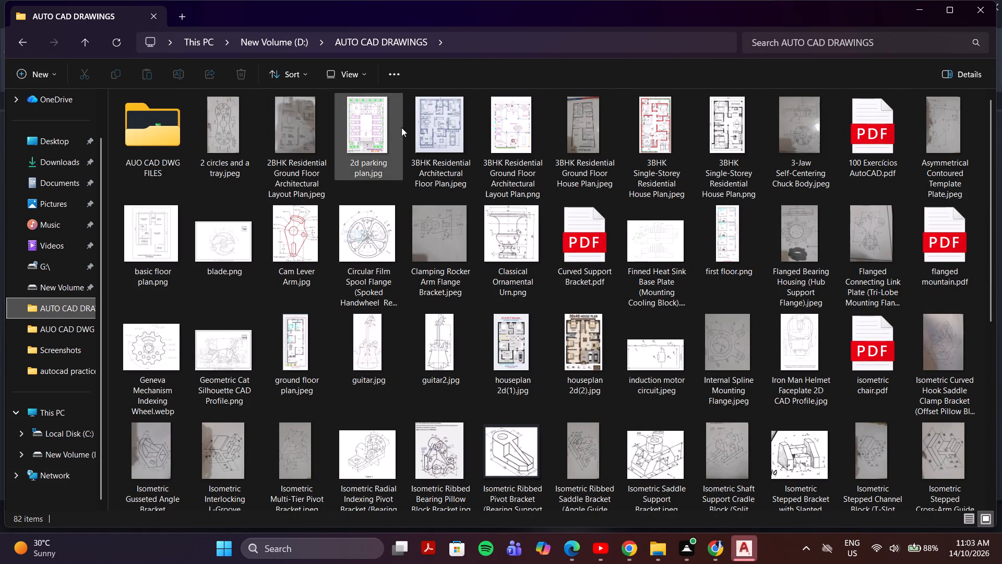
# Open the 3BHK Residential Ground Floor Architectural Layout Plan PNG image and place it side by side with AutoCAD Electrical.
pyautogui.click(500, 151)
pyautogui.doubleClick(500, 151)
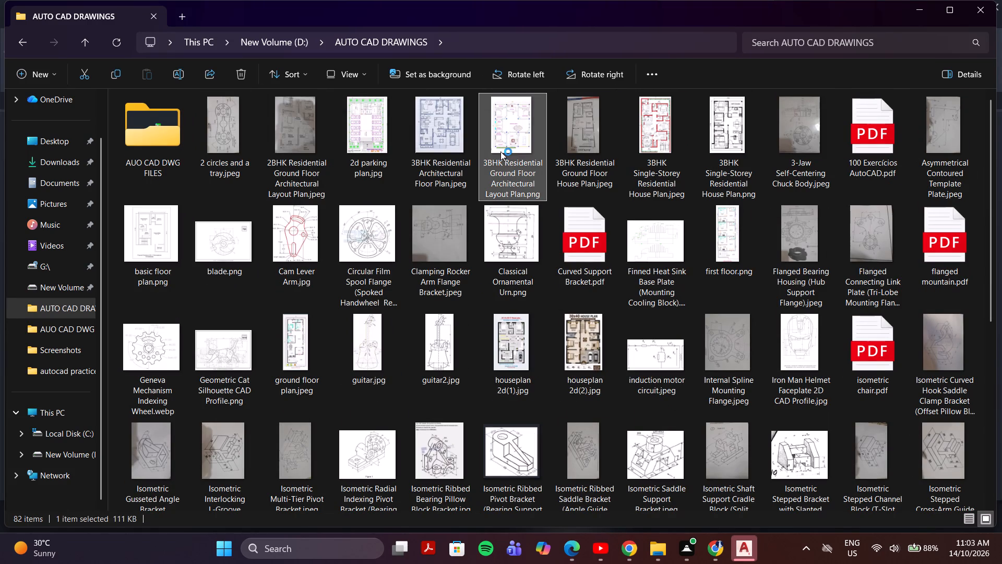
pyautogui.click(774, 88)
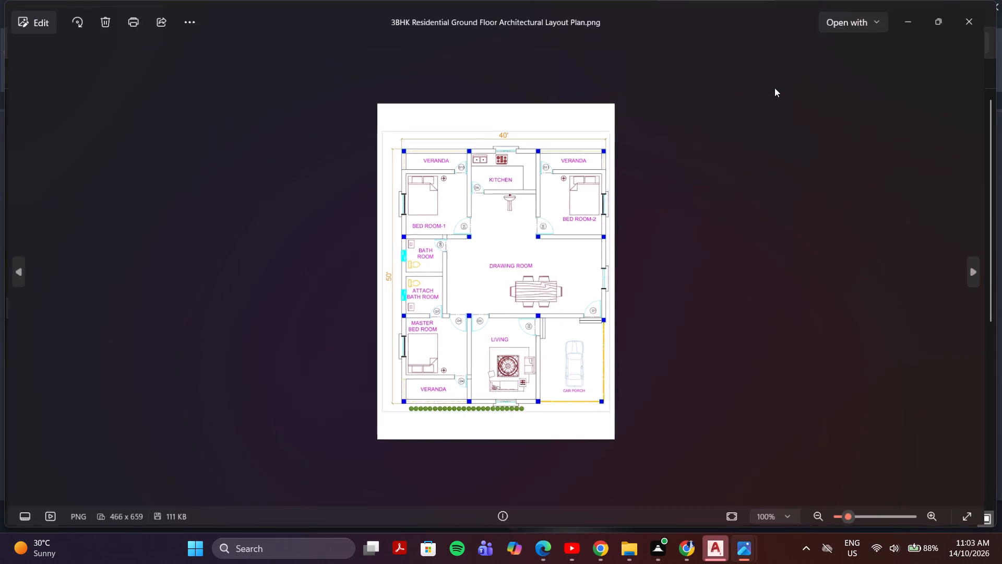
pyautogui.press('super+Left')
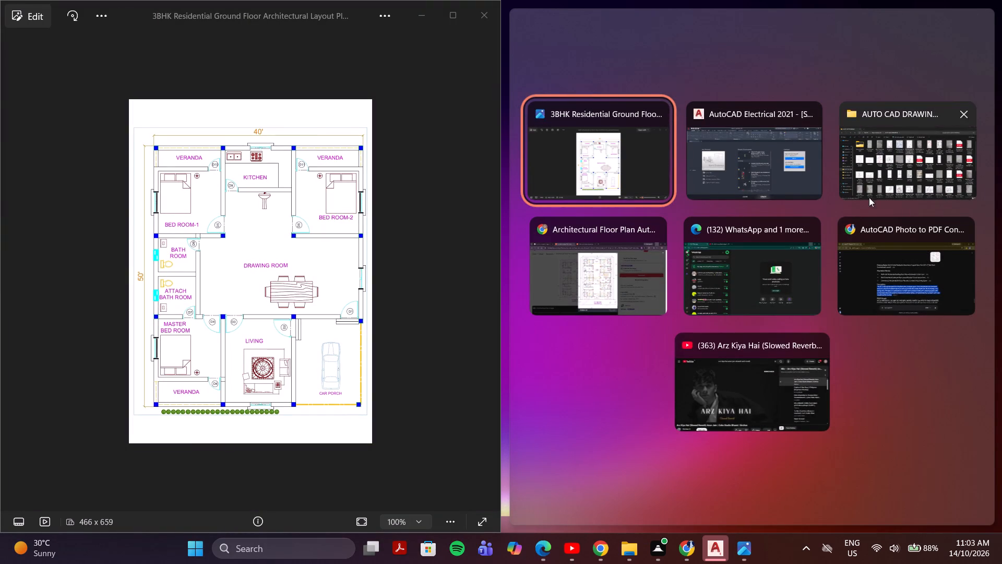
pyautogui.click(716, 163)
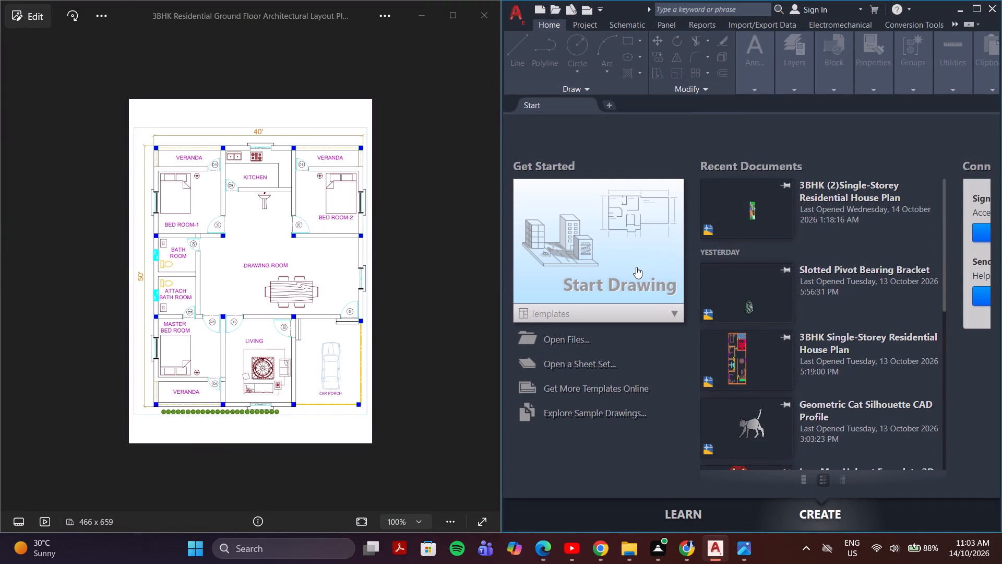
# Start a new blank drawing in AutoCAD Electrical.
pyautogui.click(636, 267)
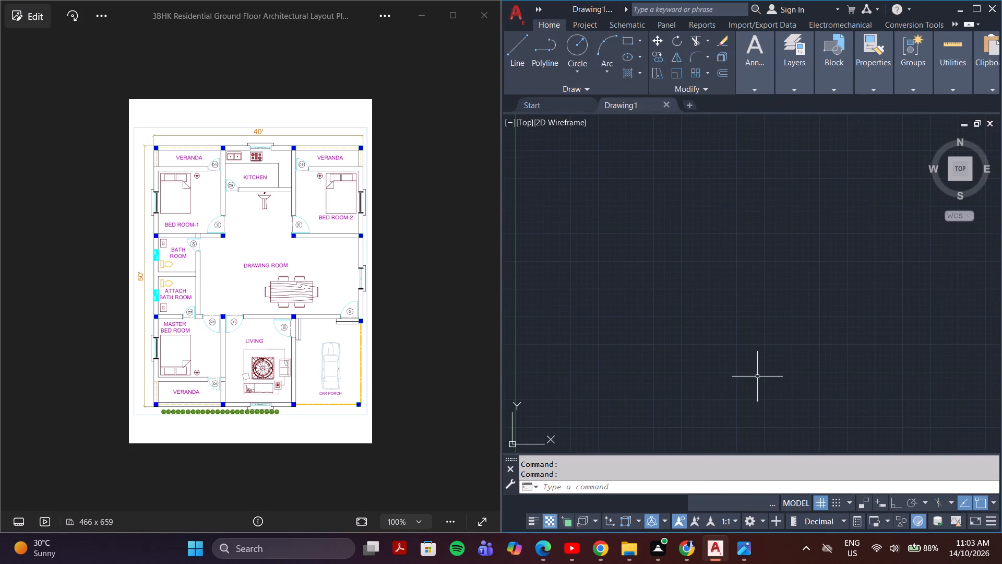
pyautogui.moveTo(757, 375); pyautogui.dragTo(722, 363, button='middle')
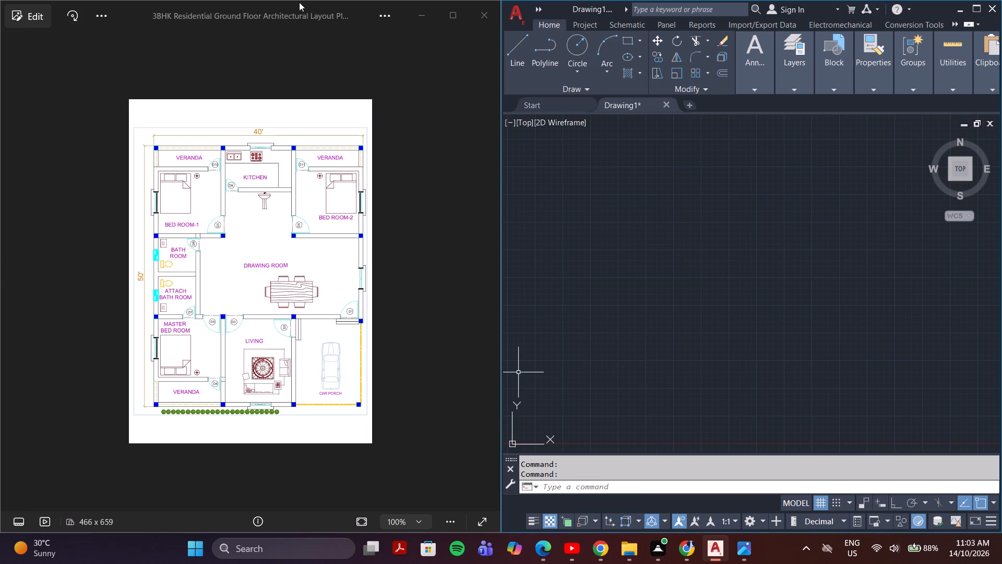
# Replace the 3BHK plan beside AutoCAD with the Multi-Family Residential Apartment Typical Floor Plan image from the AUTO CAD DRAWINGS folder.
pyautogui.click(631, 551)
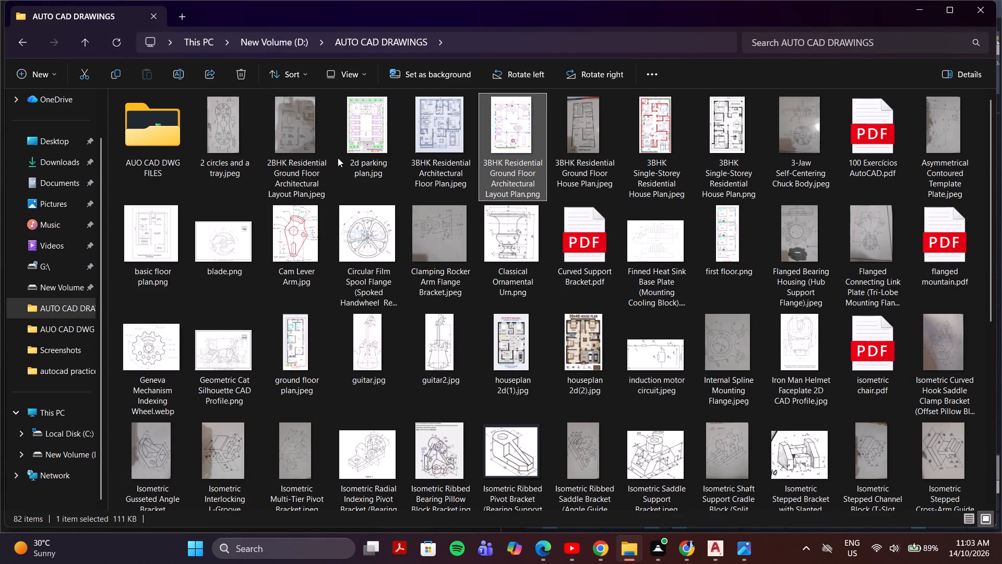
pyautogui.scroll(-1, 523, 295)
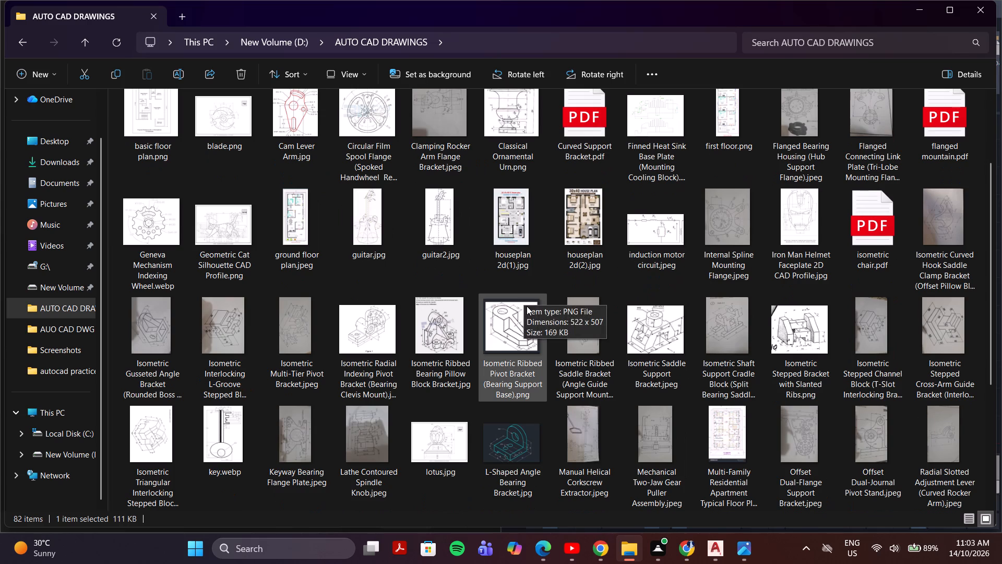
pyautogui.doubleClick(712, 443)
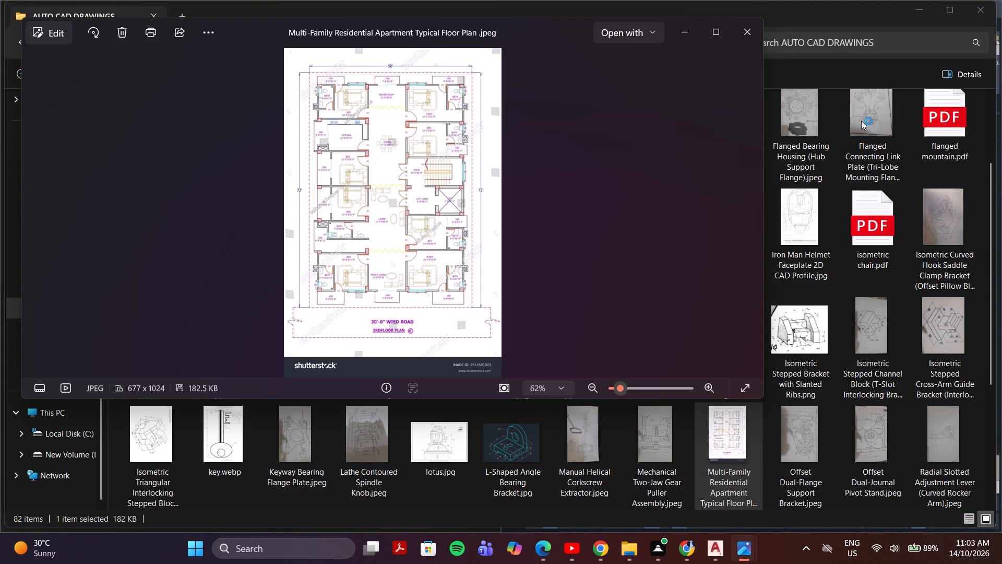
pyautogui.click(911, 9)
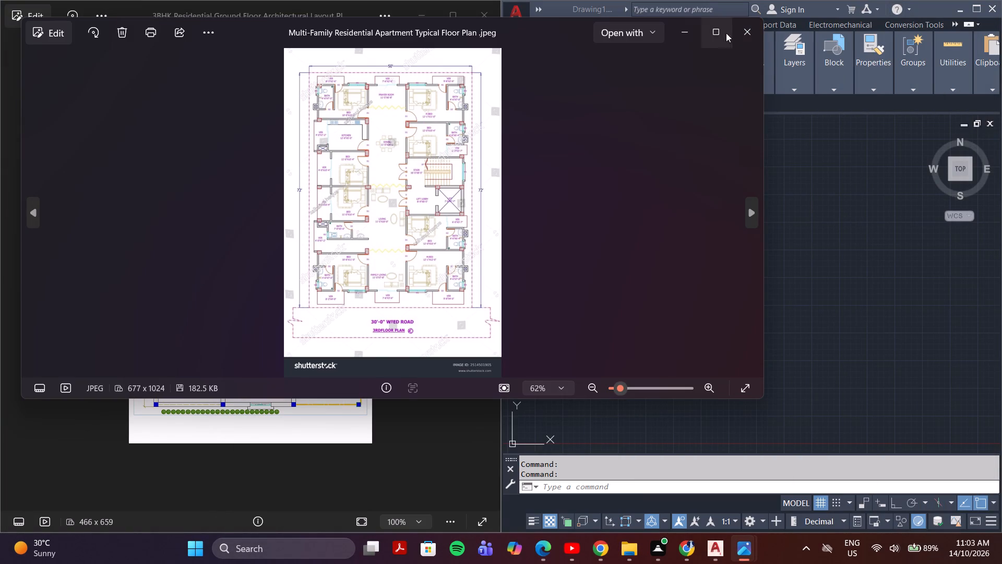
pyautogui.click(478, 7)
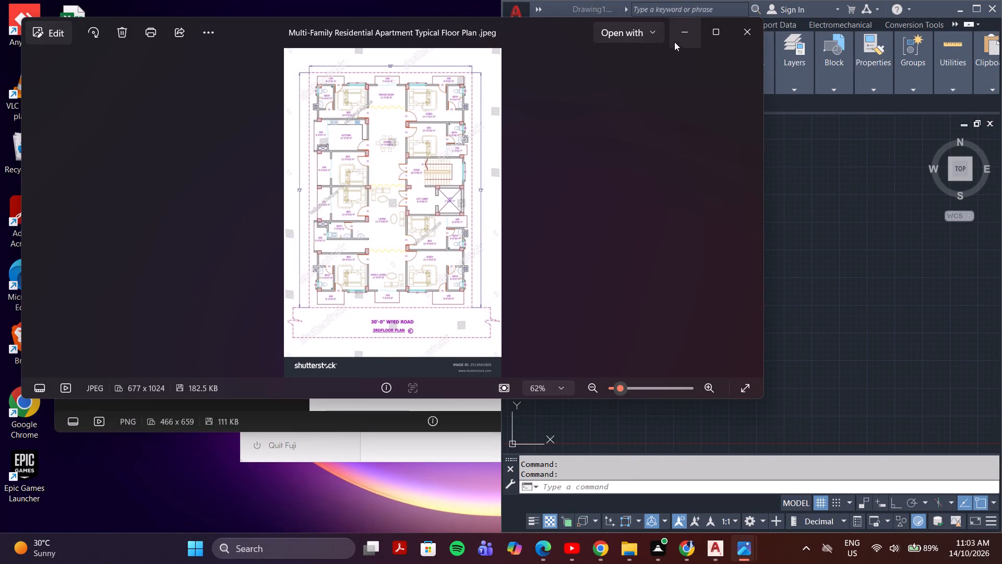
pyautogui.press('super+Left')
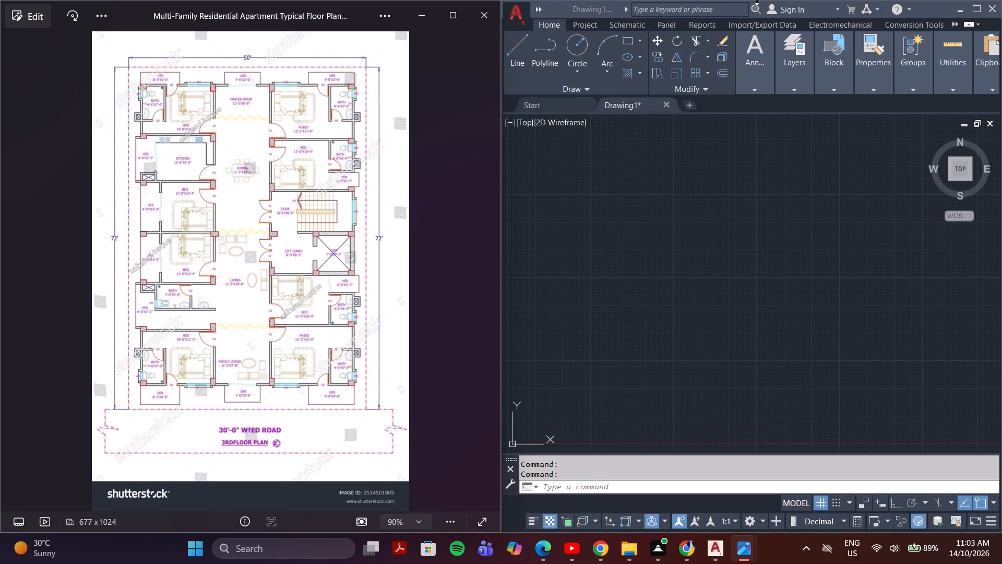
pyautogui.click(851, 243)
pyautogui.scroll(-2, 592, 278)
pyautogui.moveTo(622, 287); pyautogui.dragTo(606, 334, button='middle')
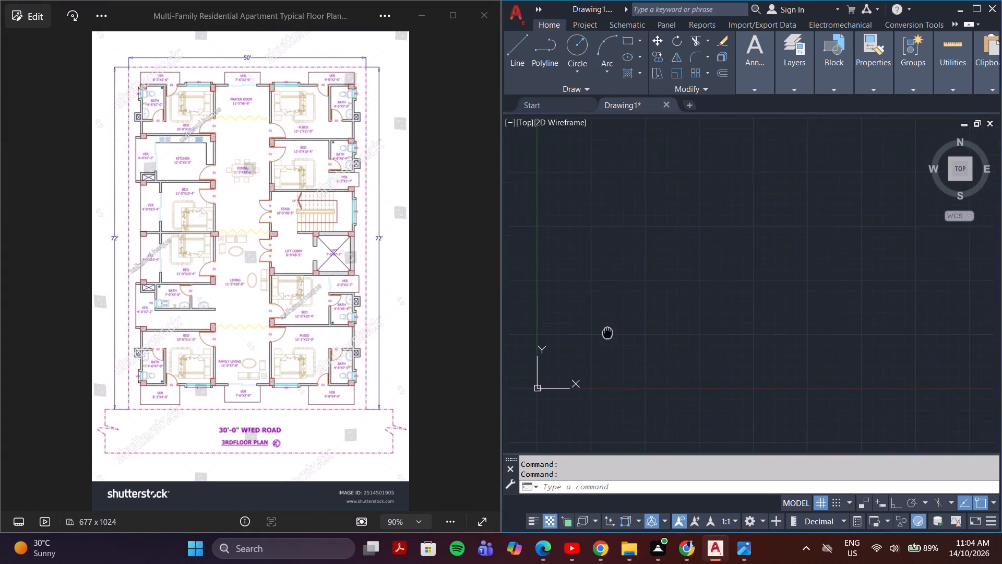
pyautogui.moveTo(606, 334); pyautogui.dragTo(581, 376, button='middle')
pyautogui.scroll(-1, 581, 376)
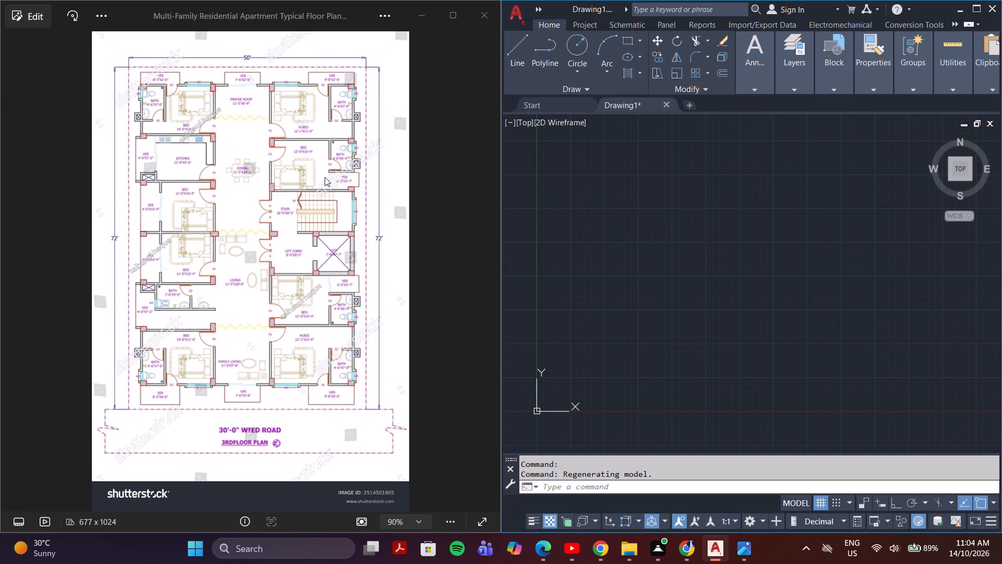
# Copy the Multi-Family Residential Apartment Typical Floor Plan image to the clipboard from Photos.
pyautogui.rightClick(358, 230)
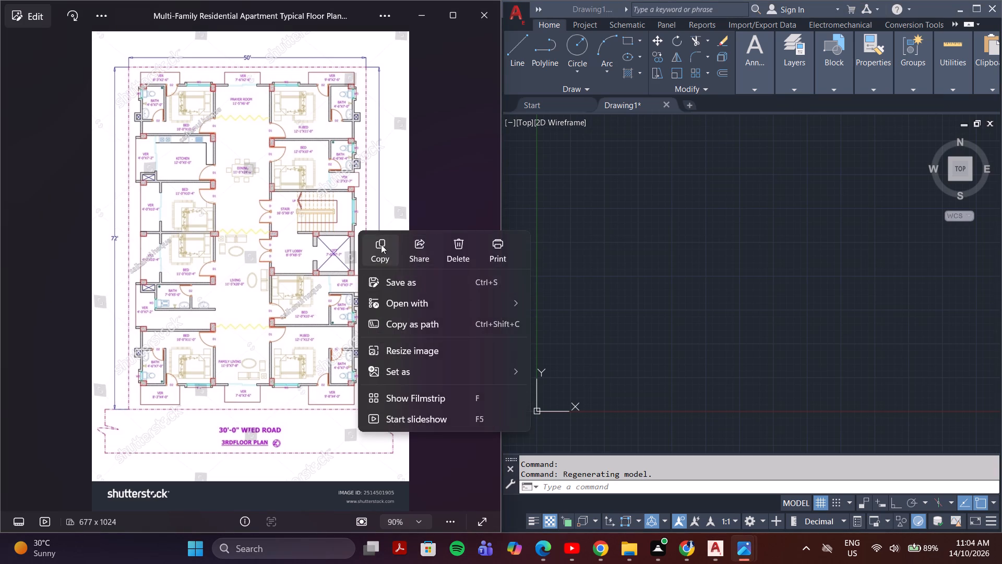
pyautogui.click(381, 244)
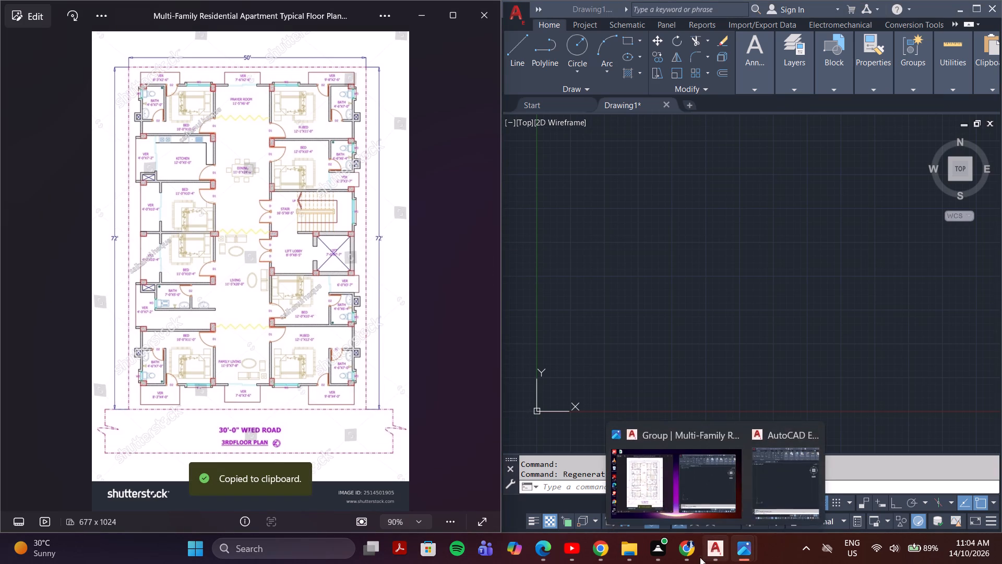
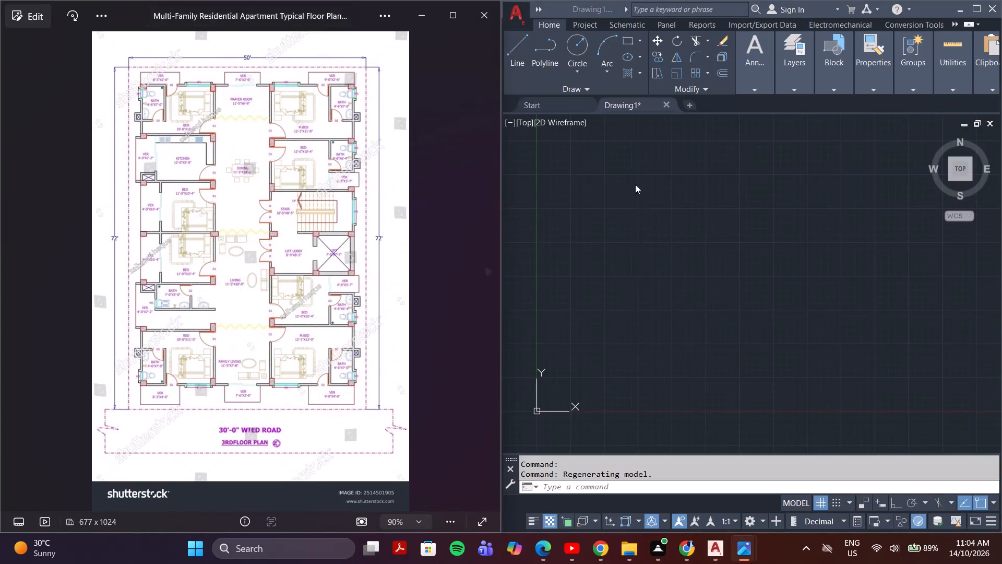
# Set the drawing units to decimal length with 0.0 precision and millimeters as the insertion scale.
pyautogui.click(708, 216)
pyautogui.scroll(-3, 704, 266)
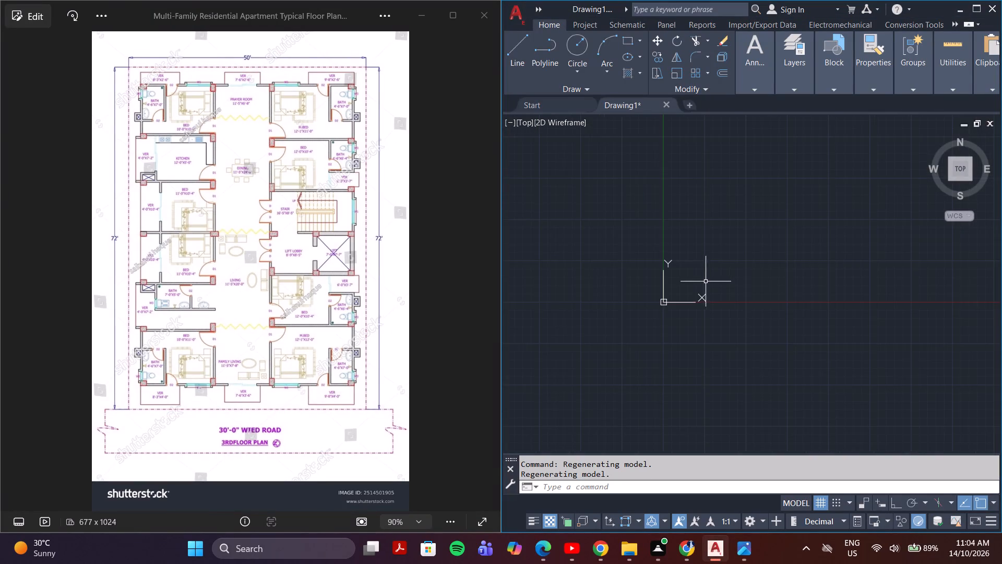
pyautogui.moveTo(706, 281); pyautogui.dragTo(610, 299, button='middle')
pyautogui.scroll(-1, 706, 281)
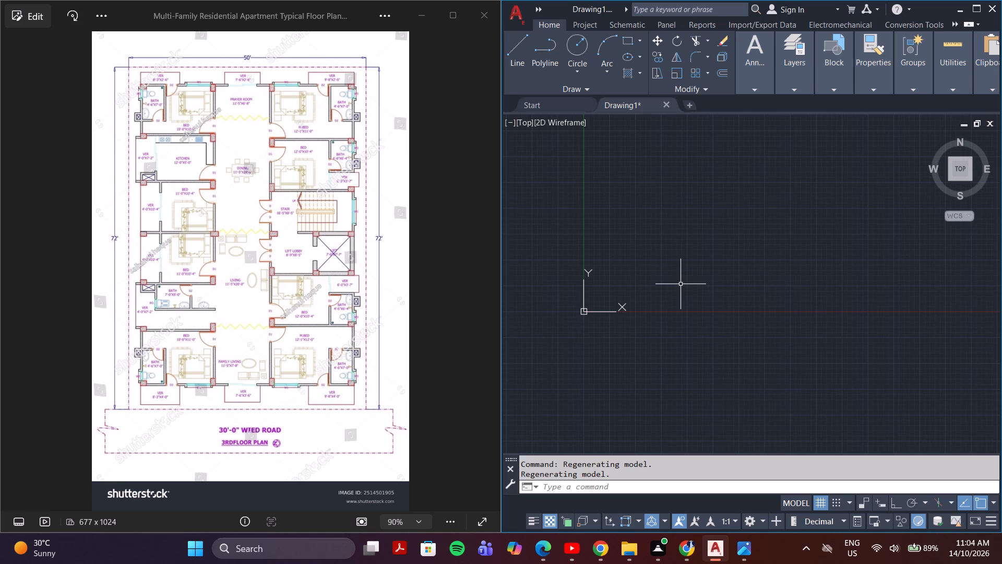
pyautogui.click(630, 486)
pyautogui.write('un')
pyautogui.press('Return')
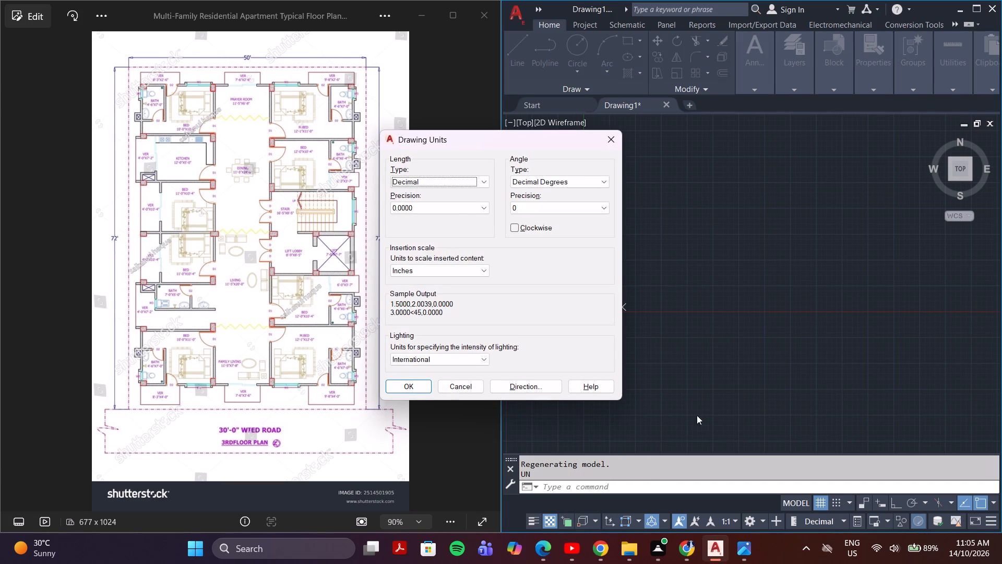
pyautogui.click(433, 208)
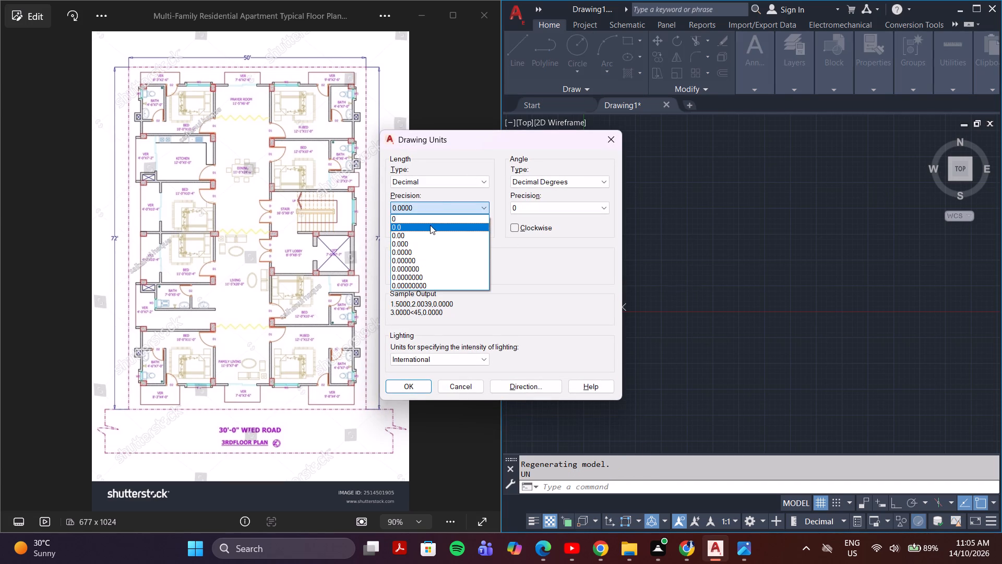
pyautogui.click(430, 225)
pyautogui.click(451, 271)
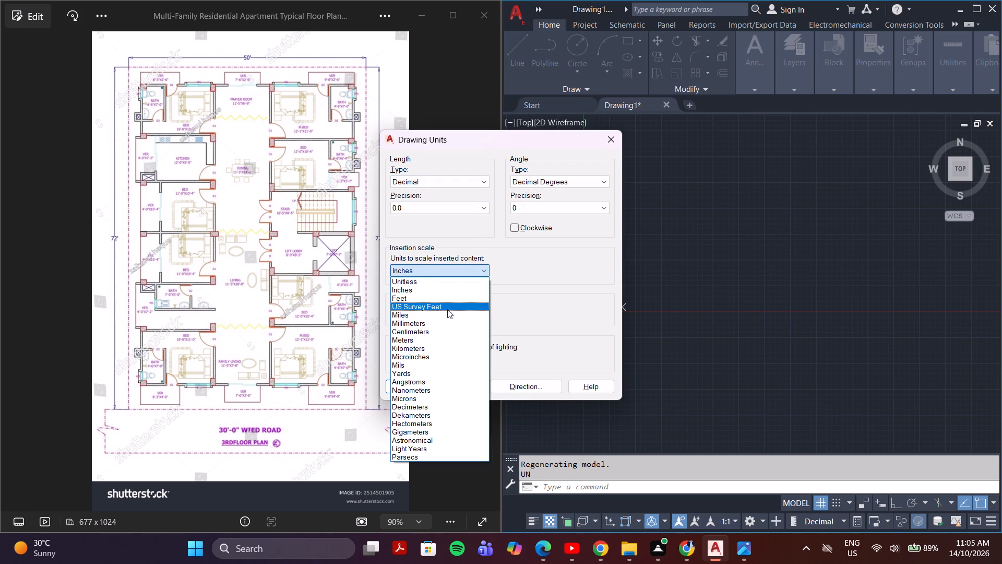
pyautogui.click(447, 323)
pyautogui.click(420, 383)
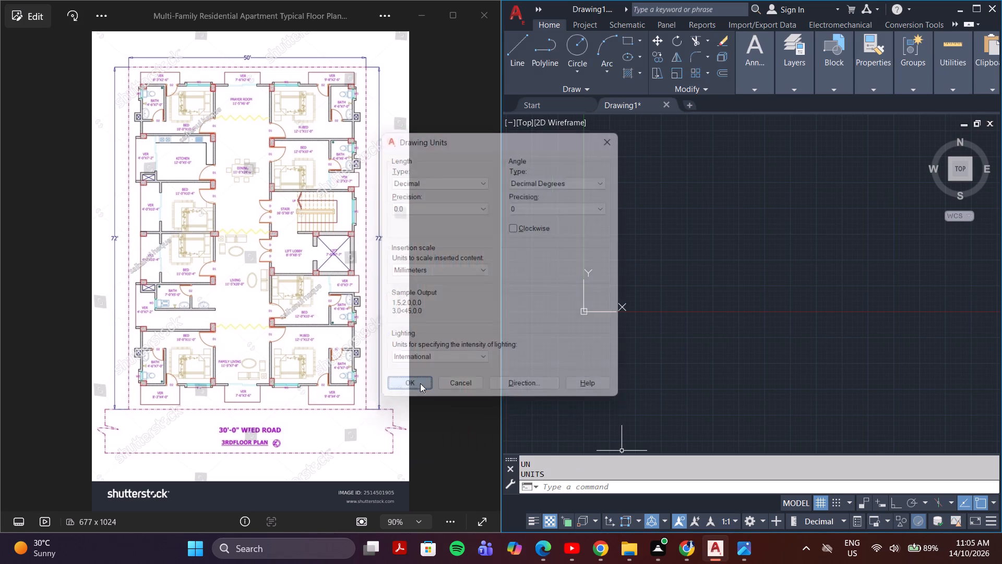
# Modify the Standard dimension style to use 0.0 linear precision and an arrow size of 6.
pyautogui.press('d')
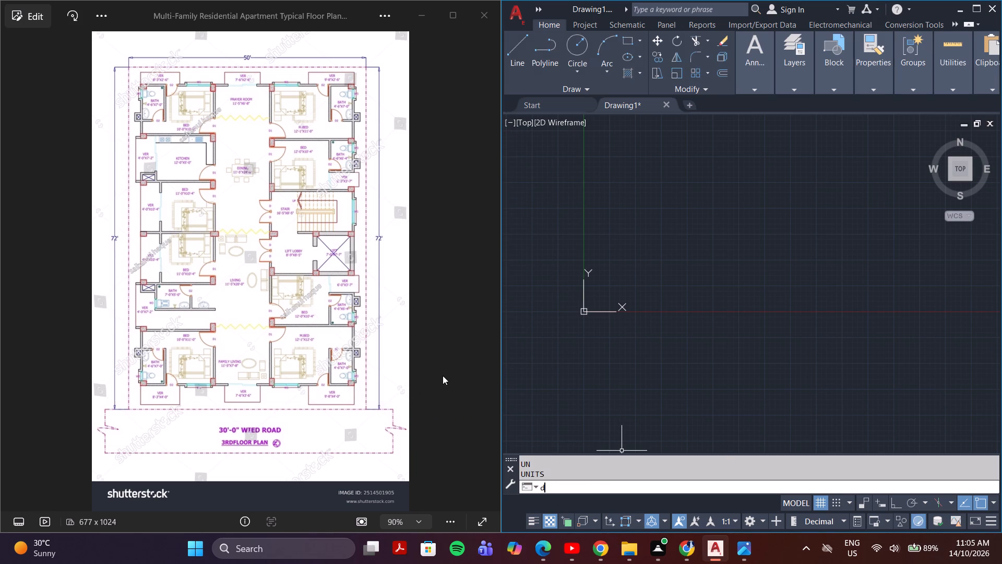
pyautogui.press('Return')
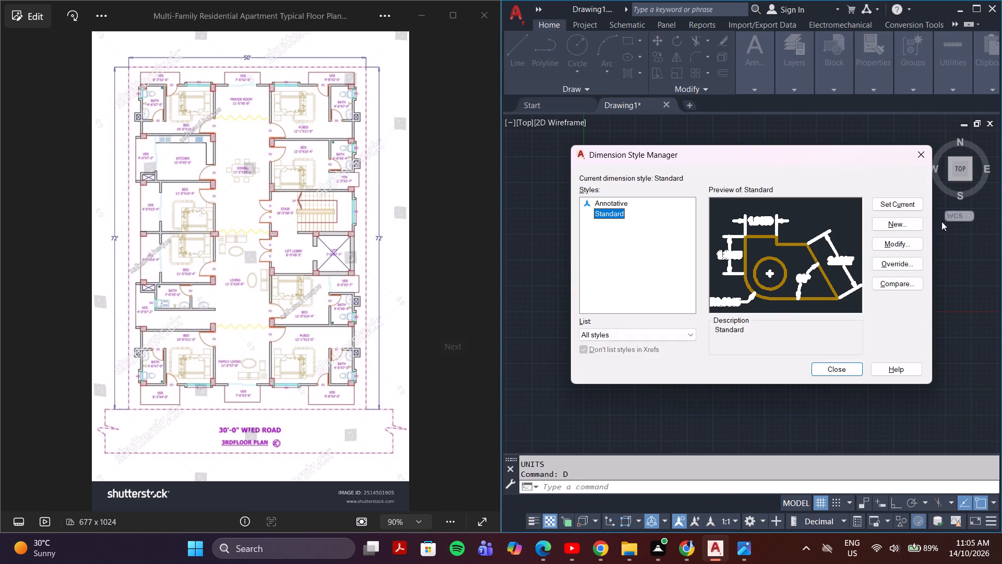
pyautogui.click(908, 246)
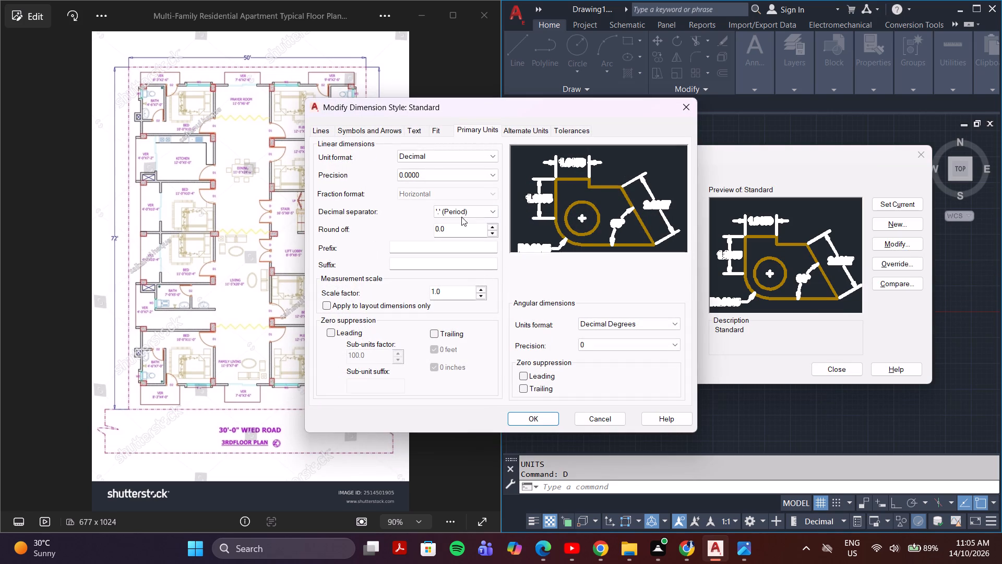
pyautogui.click(432, 170)
pyautogui.click(431, 192)
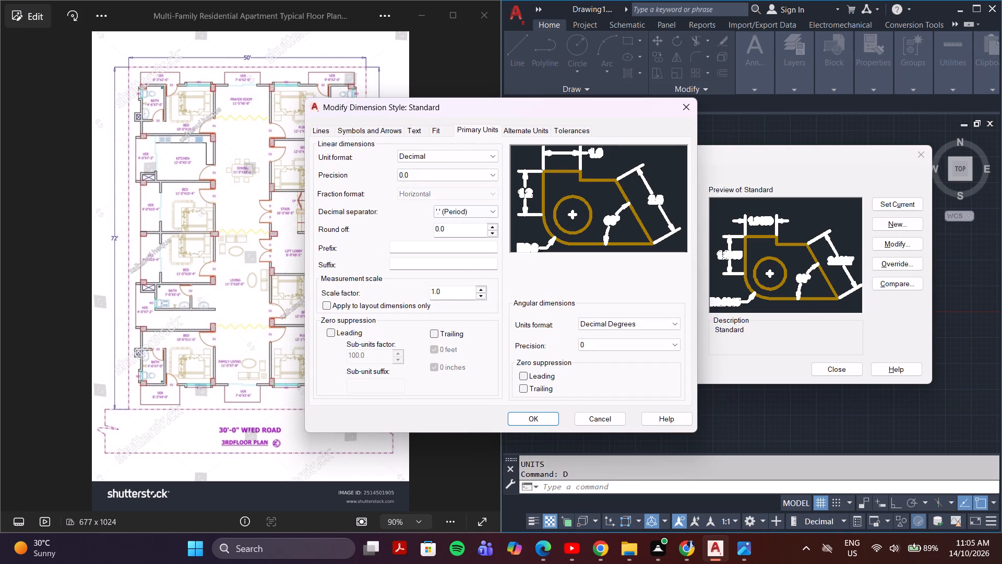
pyautogui.click(389, 129)
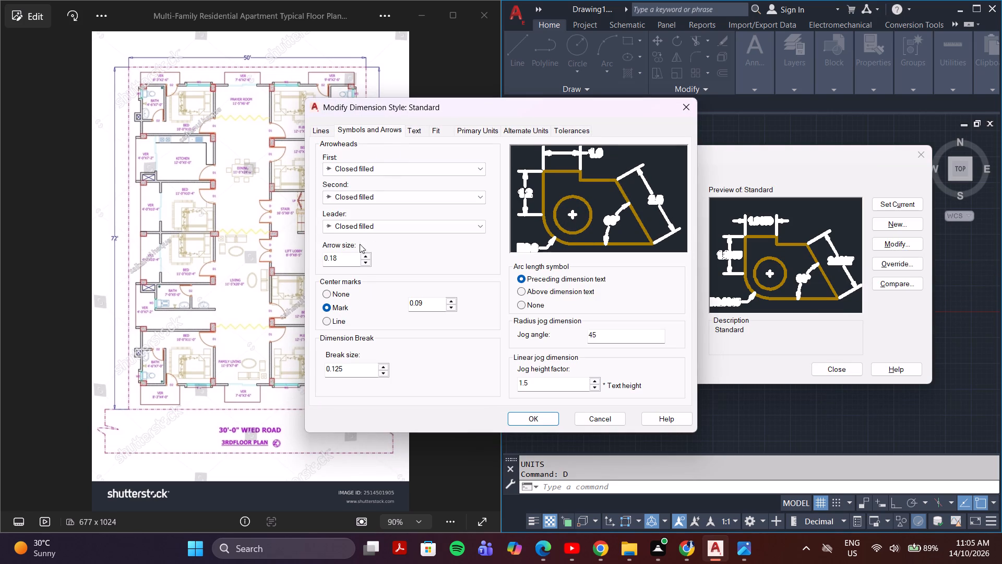
pyautogui.moveTo(350, 257); pyautogui.dragTo(293, 258)
pyautogui.press('BackSpace')
pyautogui.press('6')
# Set the Standard dimension style's text height to 6, save the style and make it current.
pyautogui.click(465, 130)
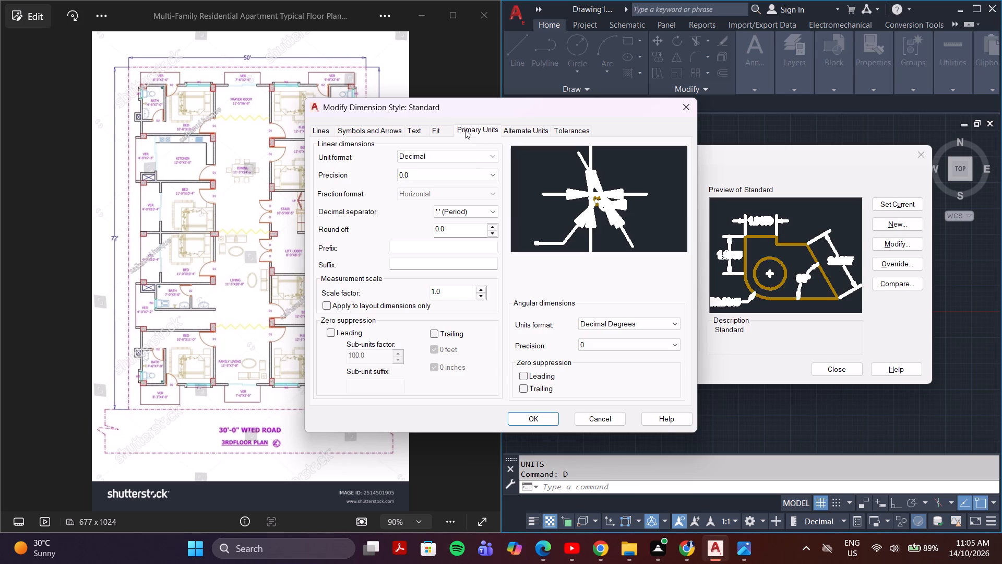
pyautogui.moveTo(463, 225); pyautogui.dragTo(444, 224)
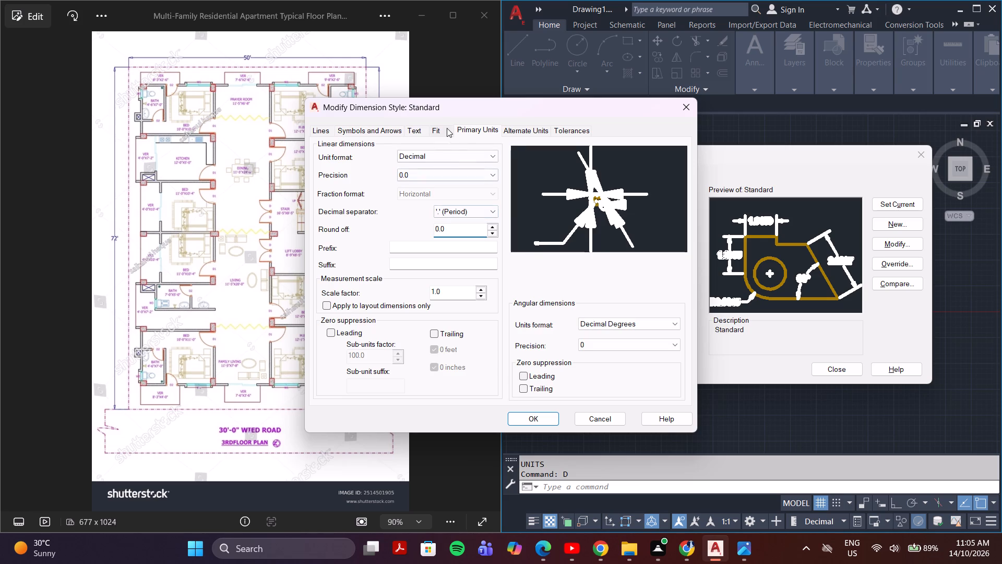
pyautogui.click(446, 128)
pyautogui.click(422, 127)
pyautogui.click(480, 137)
pyautogui.click(481, 130)
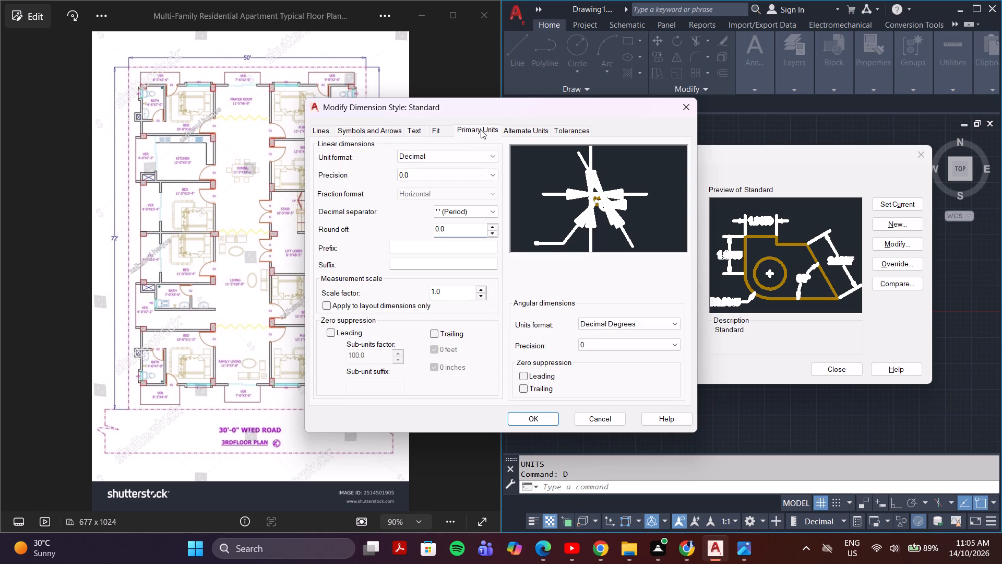
pyautogui.click(422, 131)
pyautogui.moveTo(471, 219); pyautogui.dragTo(419, 217)
pyautogui.press('BackSpace')
pyautogui.press('6')
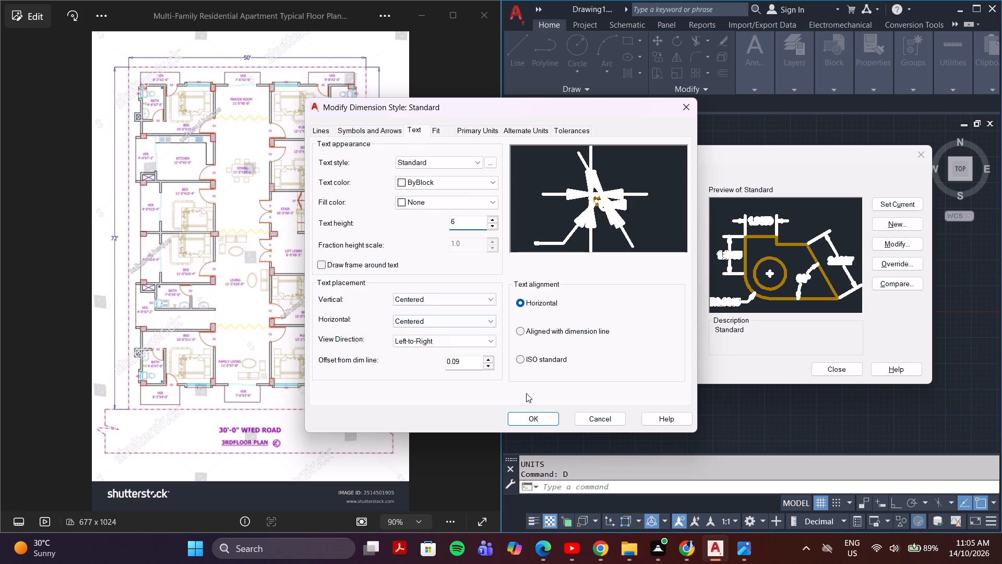
pyautogui.click(512, 417)
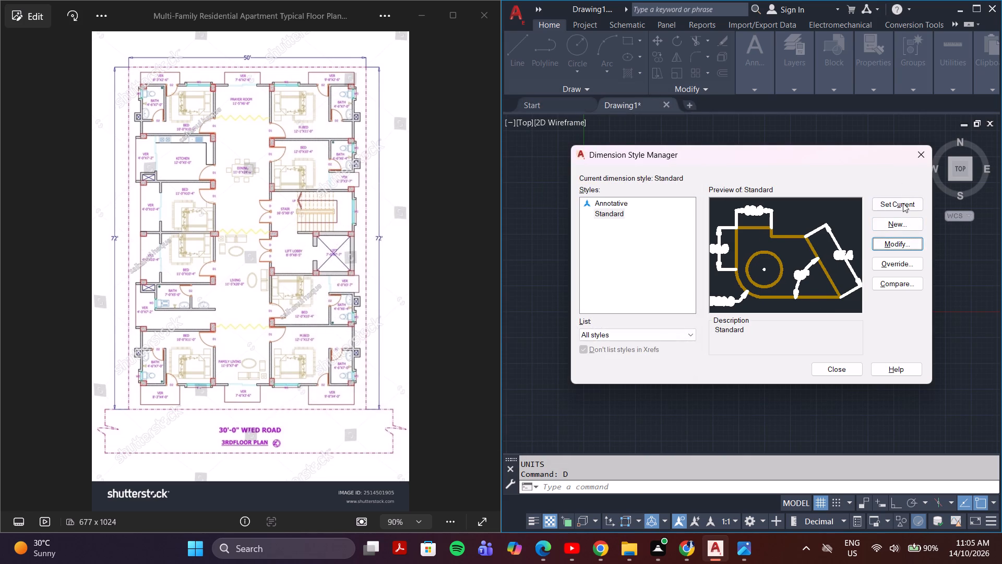
pyautogui.click(887, 204)
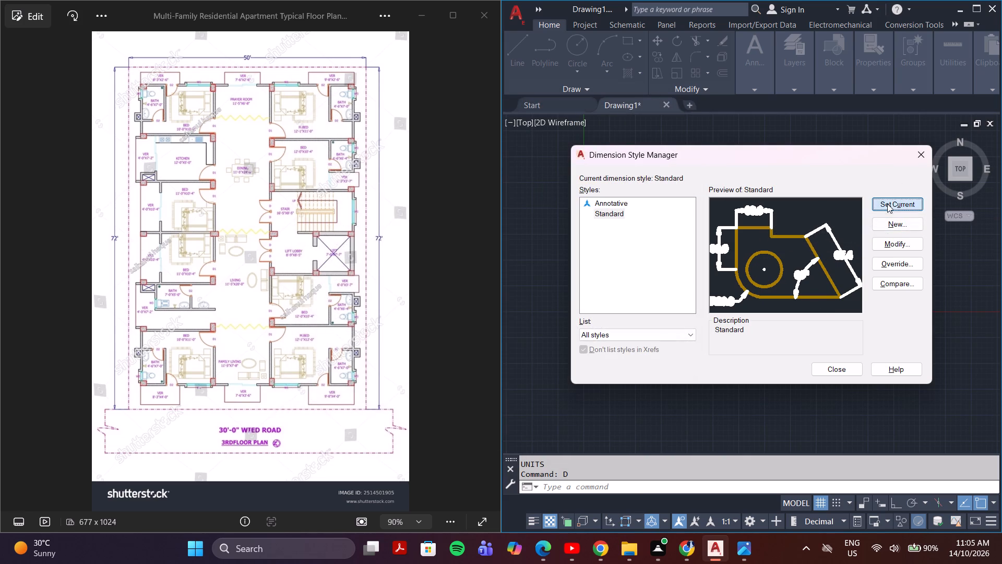
pyautogui.click(836, 372)
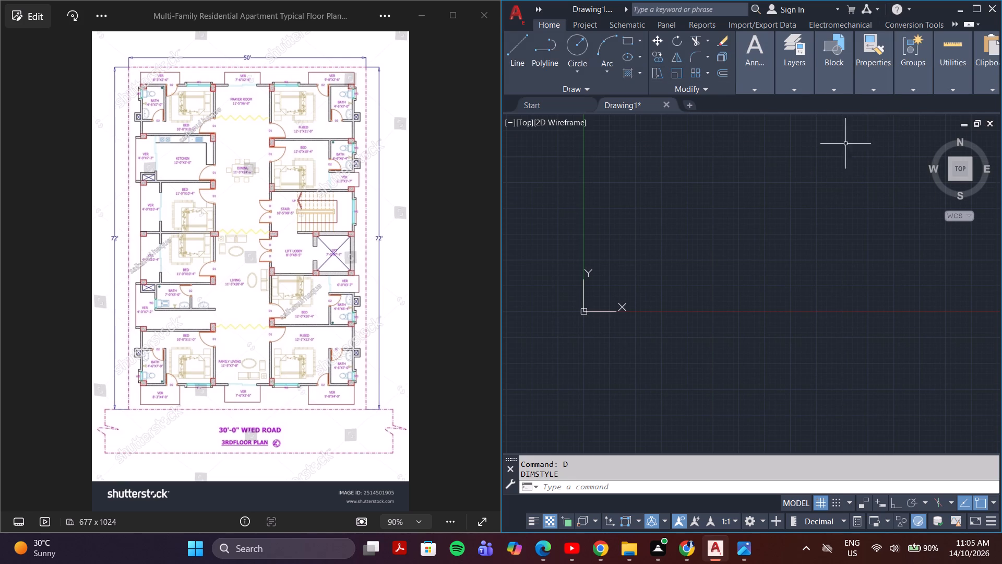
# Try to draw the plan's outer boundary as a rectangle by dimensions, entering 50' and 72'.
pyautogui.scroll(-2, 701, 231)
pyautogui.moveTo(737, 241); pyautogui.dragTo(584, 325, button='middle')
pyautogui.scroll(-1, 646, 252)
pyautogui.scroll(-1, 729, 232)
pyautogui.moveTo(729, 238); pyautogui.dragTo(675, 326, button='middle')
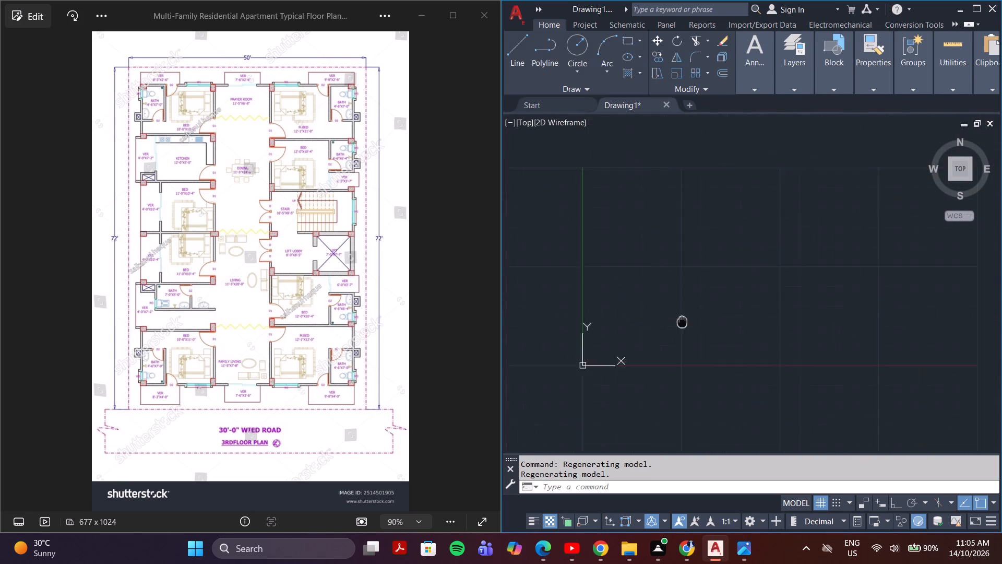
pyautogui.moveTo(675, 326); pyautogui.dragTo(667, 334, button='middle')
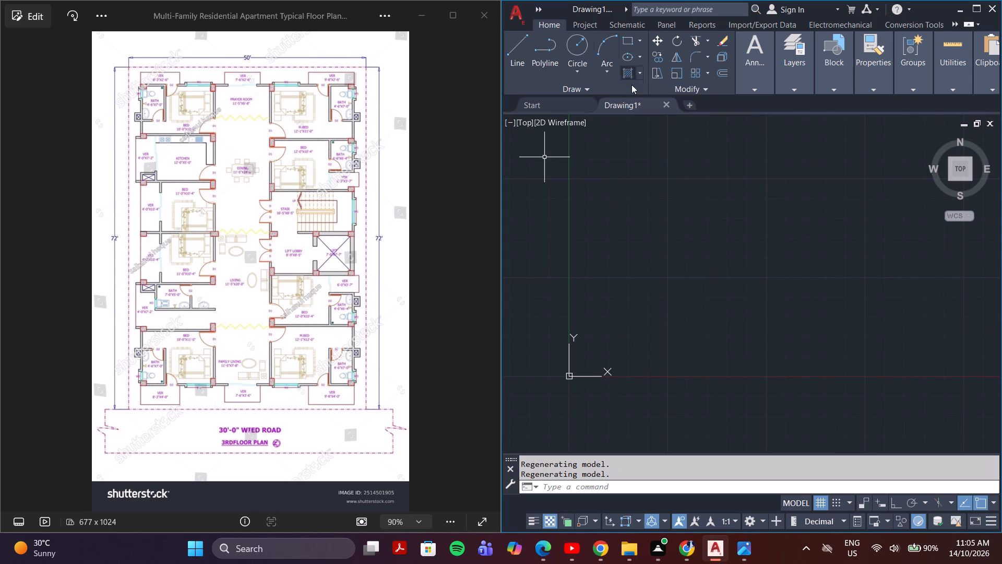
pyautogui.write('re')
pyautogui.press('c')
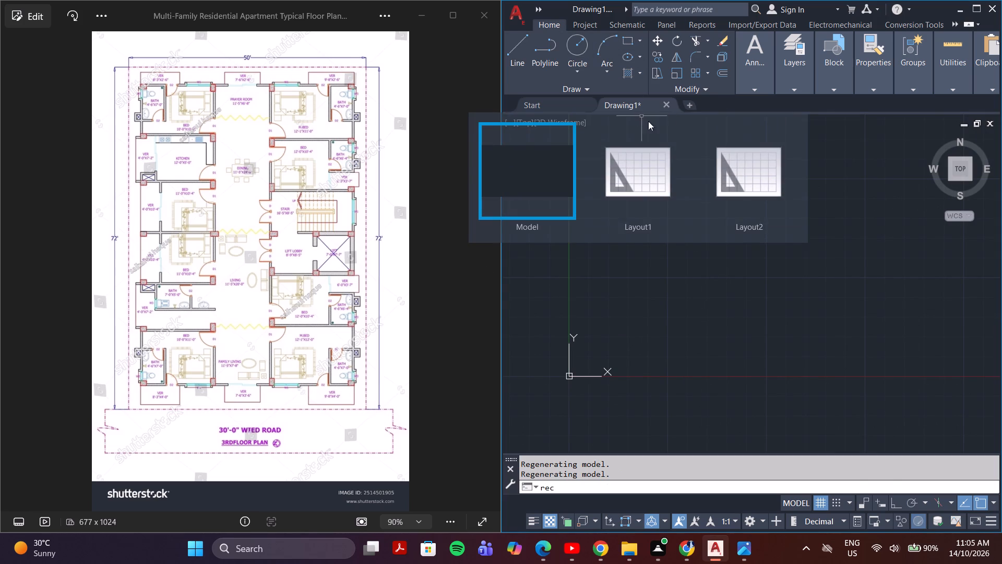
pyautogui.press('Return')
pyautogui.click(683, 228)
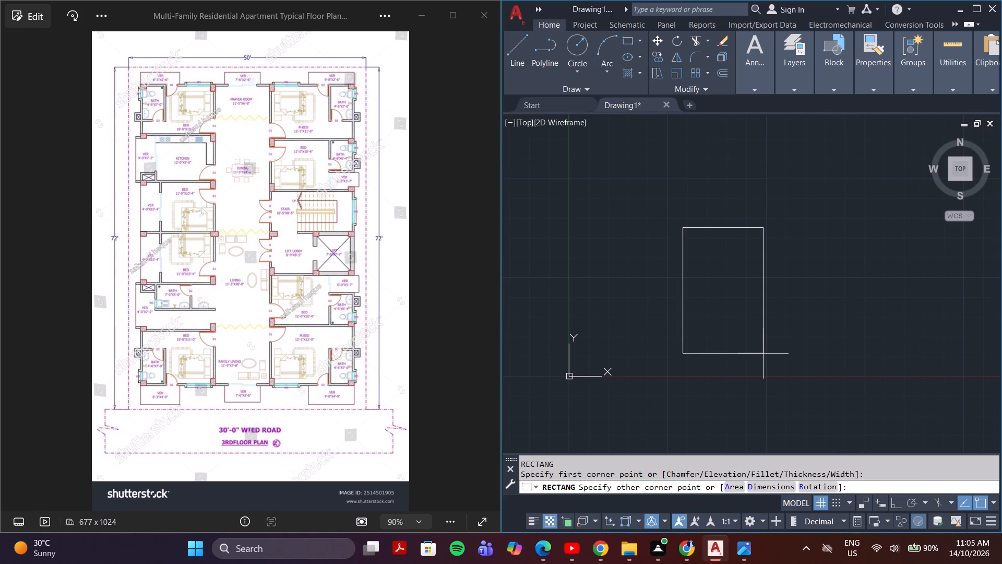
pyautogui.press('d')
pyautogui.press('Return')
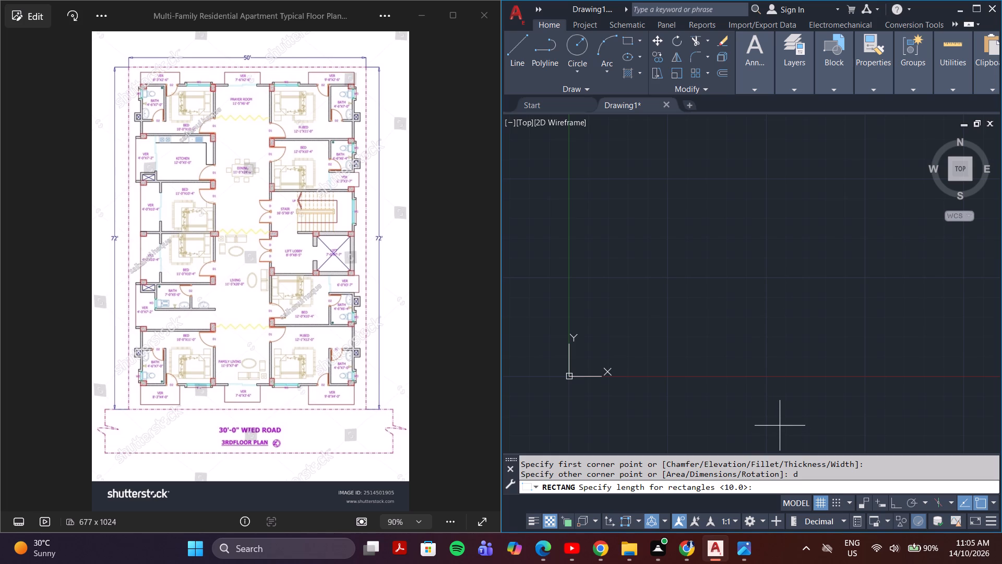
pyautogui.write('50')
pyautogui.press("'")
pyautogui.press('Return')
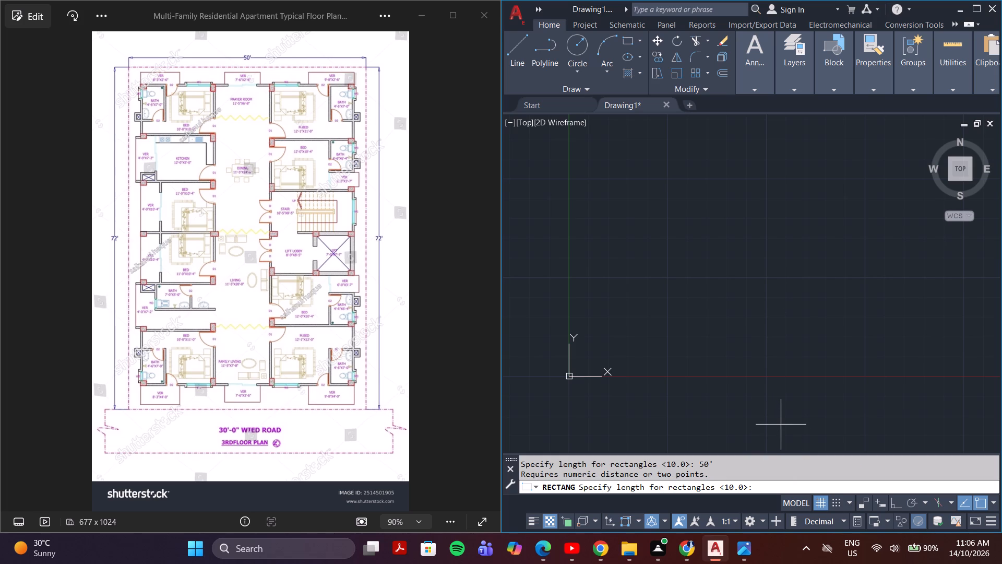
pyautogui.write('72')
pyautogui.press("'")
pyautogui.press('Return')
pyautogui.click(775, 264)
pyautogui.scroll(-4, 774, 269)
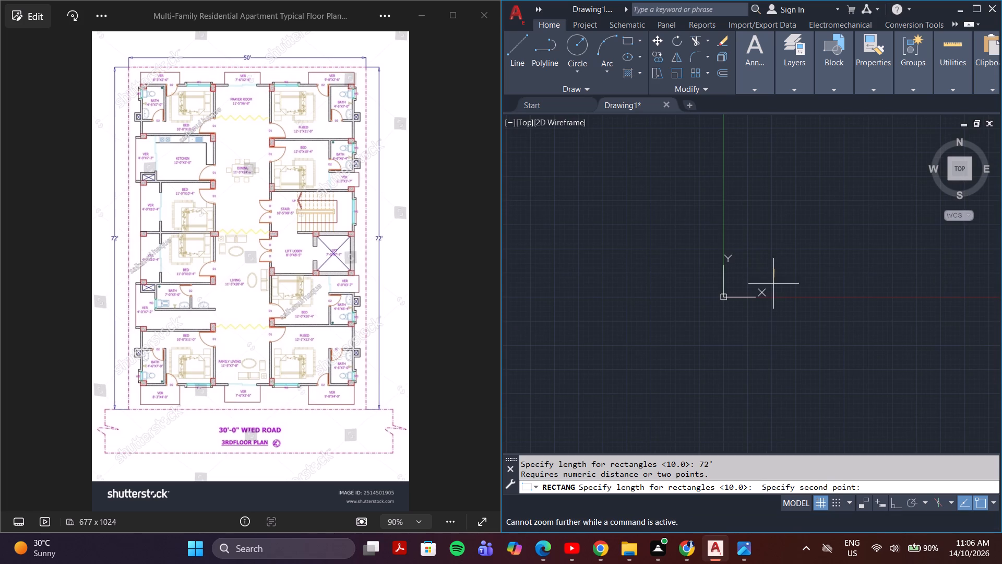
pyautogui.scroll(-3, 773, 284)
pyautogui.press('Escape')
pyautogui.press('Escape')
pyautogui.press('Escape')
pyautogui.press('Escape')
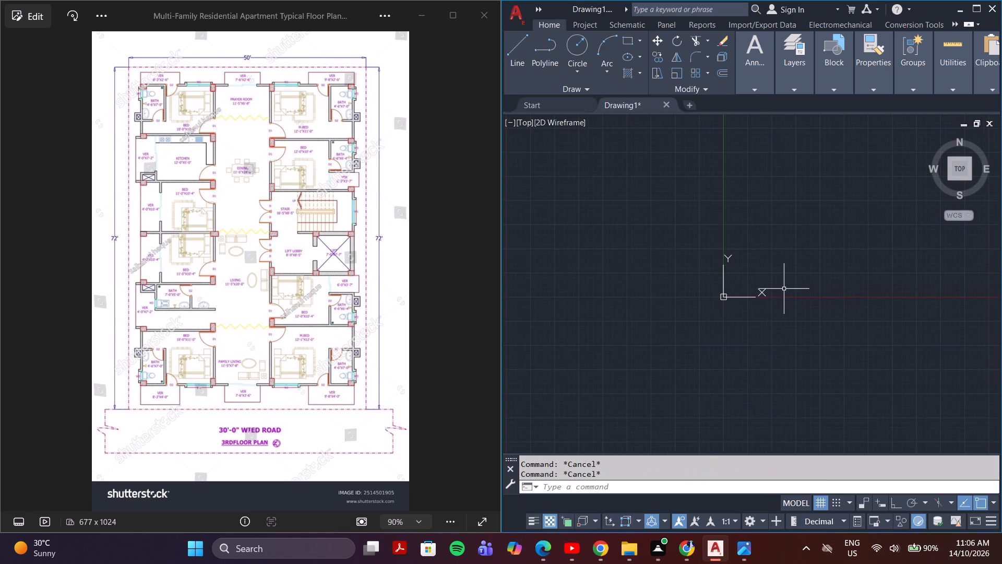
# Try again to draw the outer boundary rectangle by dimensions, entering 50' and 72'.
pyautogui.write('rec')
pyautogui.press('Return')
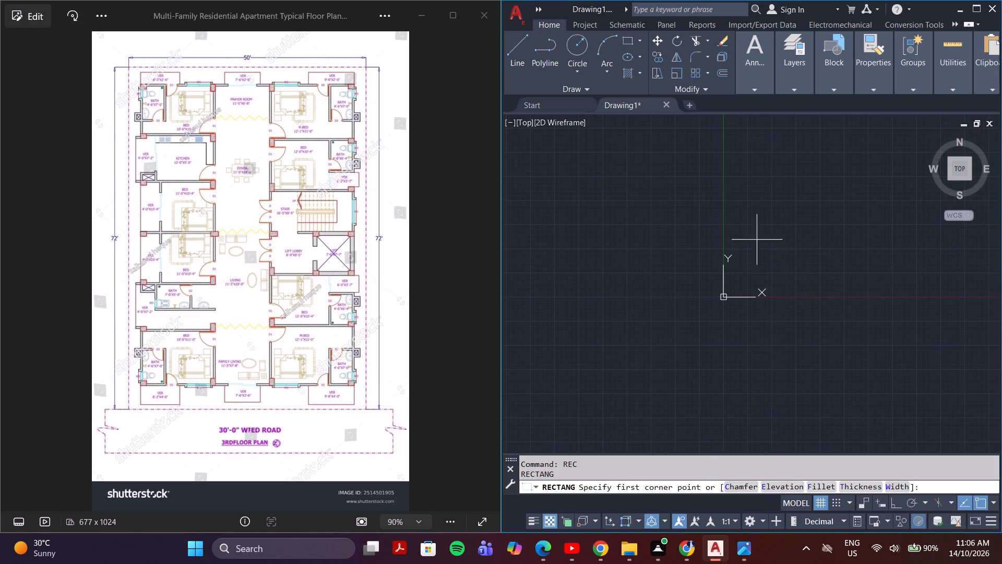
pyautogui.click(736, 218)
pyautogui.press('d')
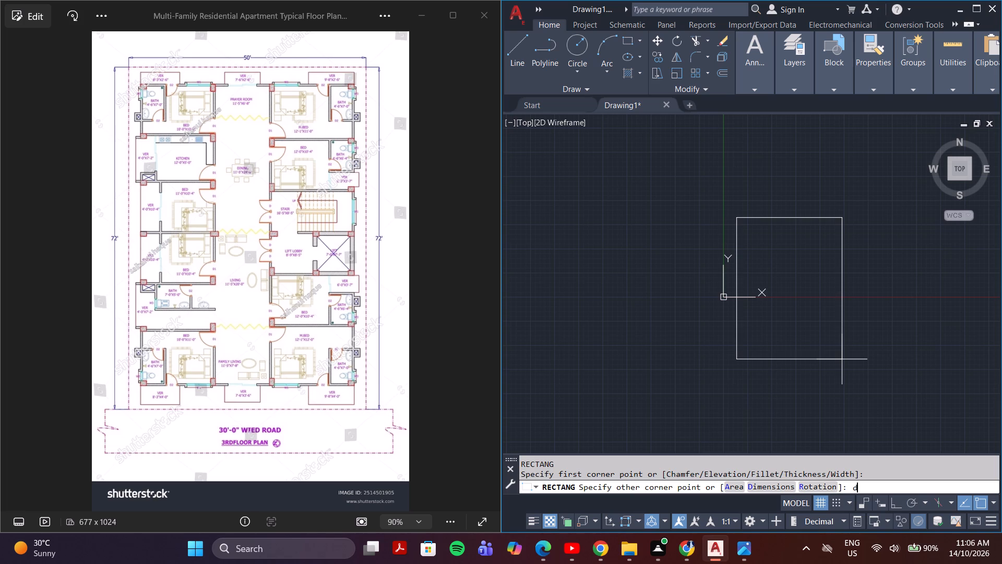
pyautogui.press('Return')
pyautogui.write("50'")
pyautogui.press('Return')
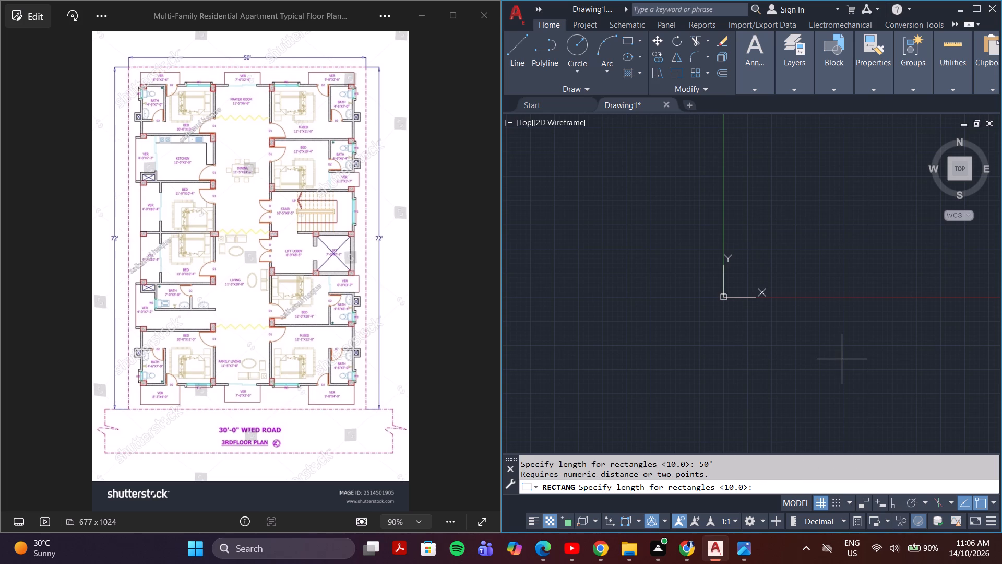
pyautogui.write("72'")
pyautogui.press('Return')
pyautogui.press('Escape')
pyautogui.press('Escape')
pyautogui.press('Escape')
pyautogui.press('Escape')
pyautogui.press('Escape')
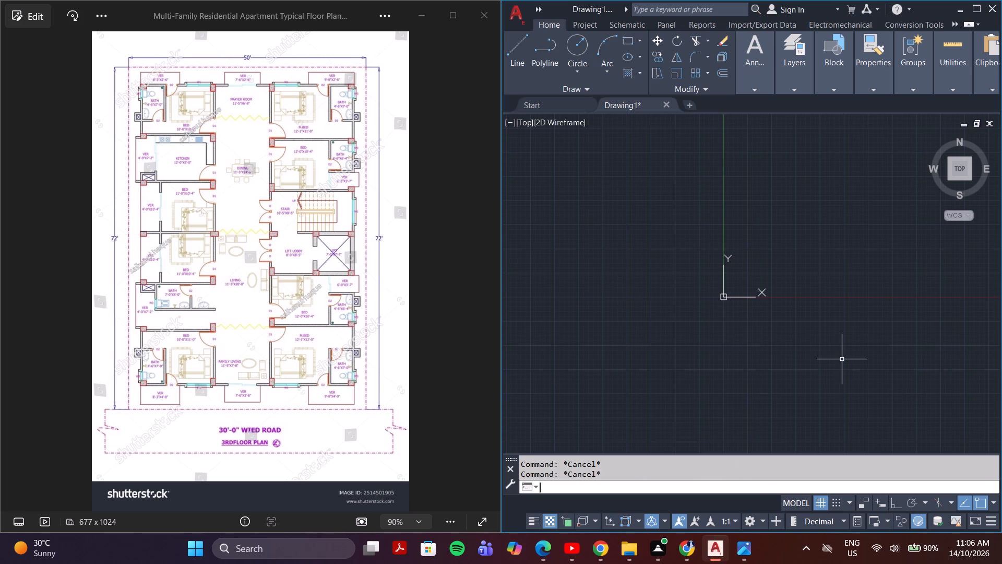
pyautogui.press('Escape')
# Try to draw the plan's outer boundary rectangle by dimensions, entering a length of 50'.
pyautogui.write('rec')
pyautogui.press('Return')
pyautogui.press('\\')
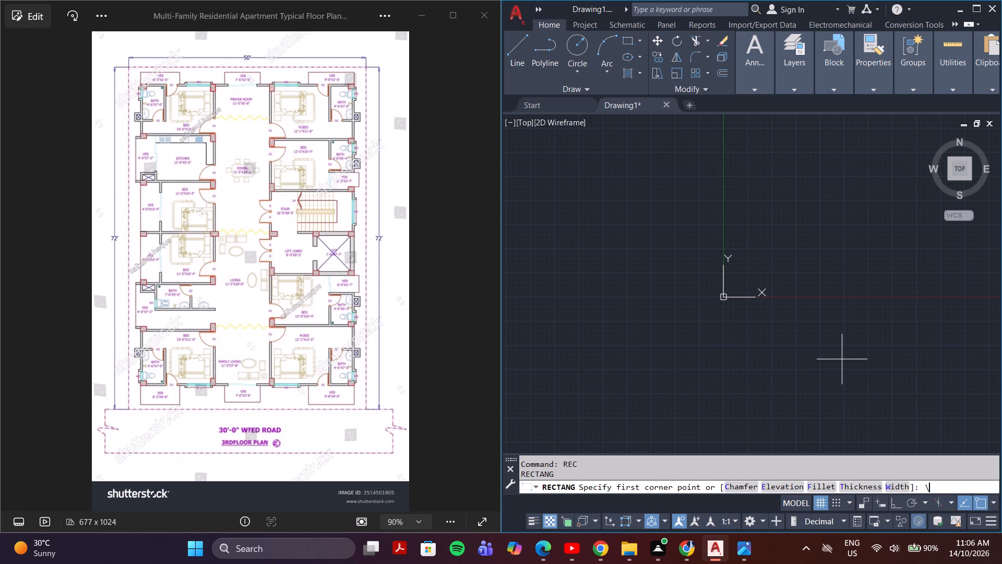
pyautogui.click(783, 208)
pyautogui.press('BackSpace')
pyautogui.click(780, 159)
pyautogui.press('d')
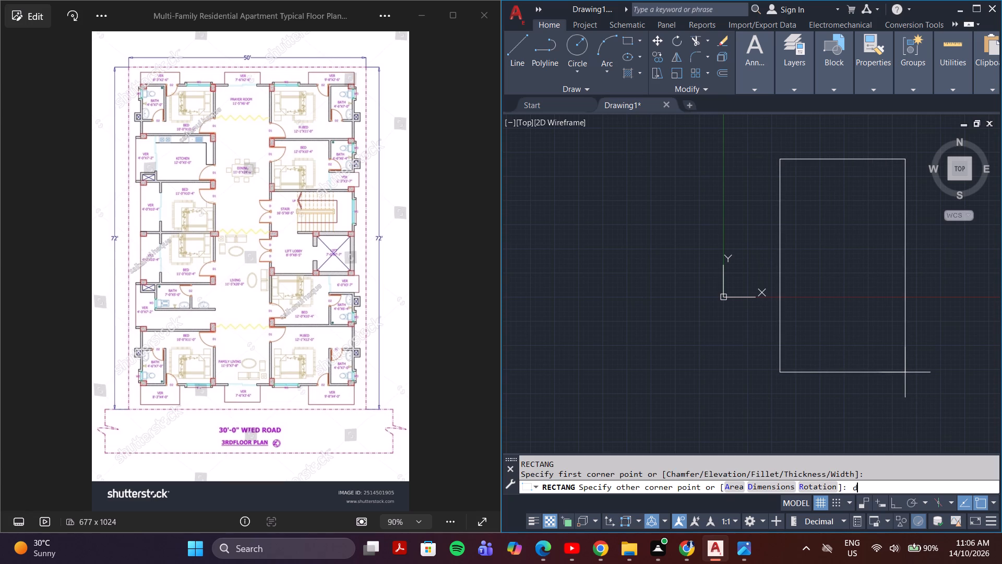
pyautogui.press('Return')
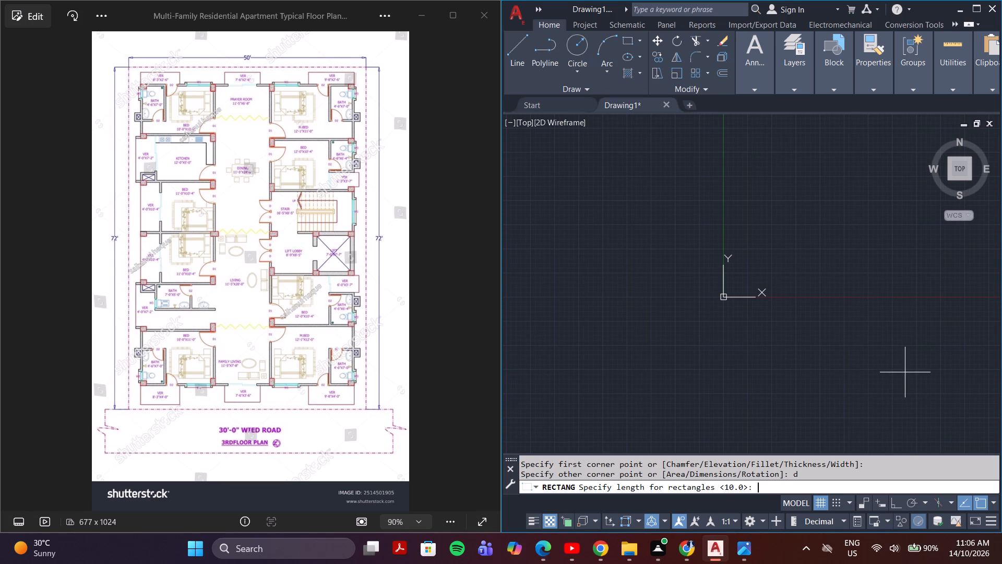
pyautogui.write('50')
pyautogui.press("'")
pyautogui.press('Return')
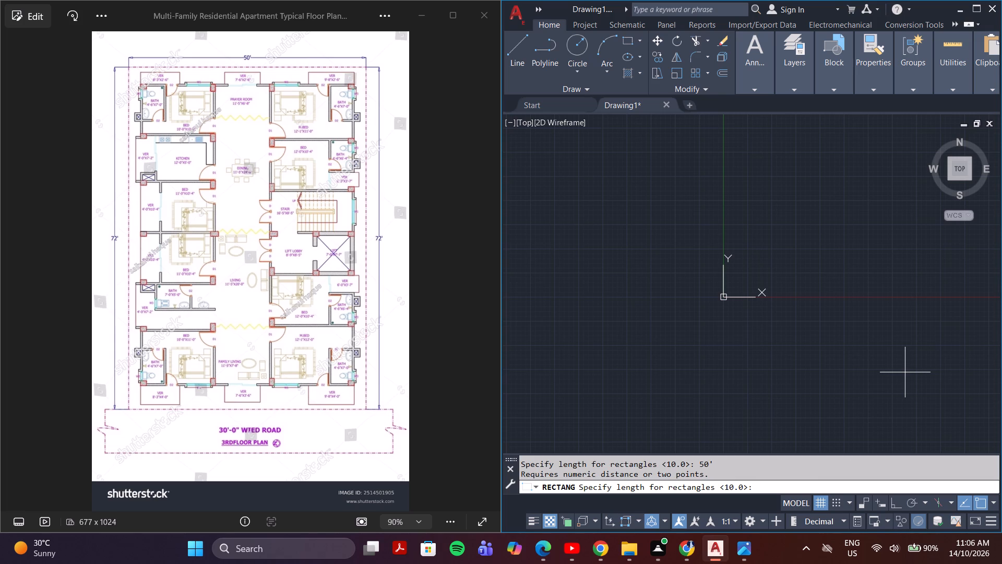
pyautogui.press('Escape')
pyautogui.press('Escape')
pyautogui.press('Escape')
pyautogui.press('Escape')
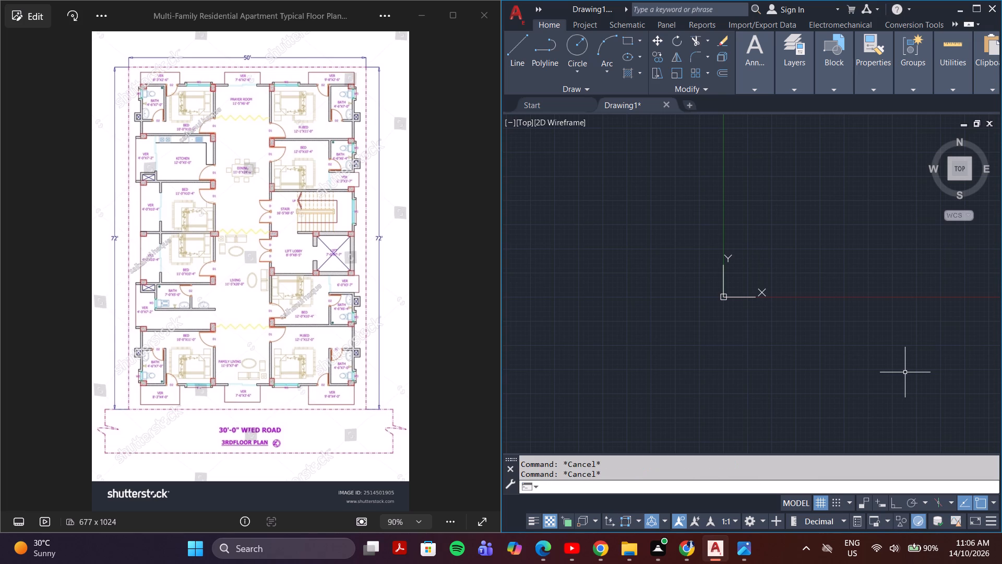
# Set the model space limits from 0,0 to 100,100.
pyautogui.write('lim')
pyautogui.press('Return')
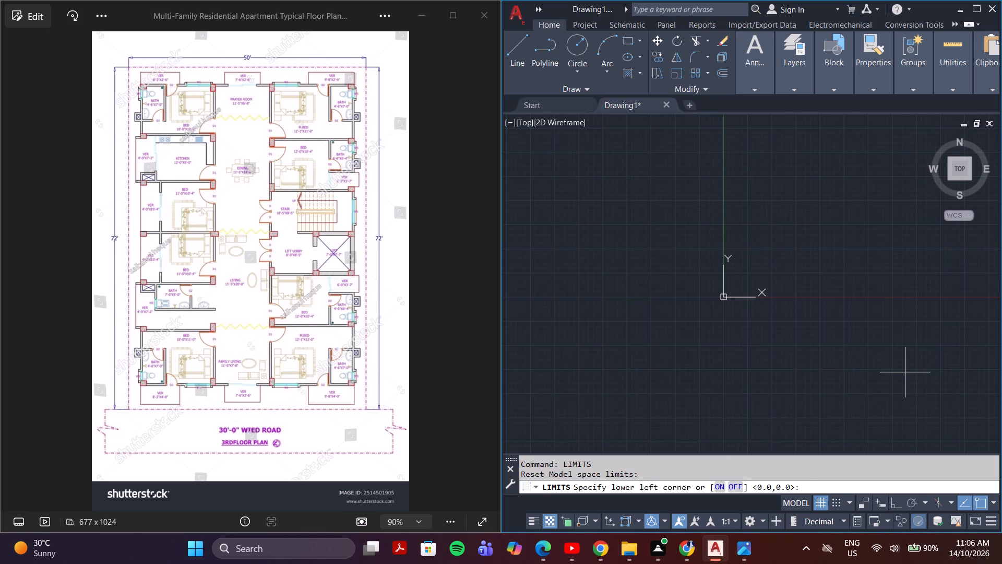
pyautogui.write('0,0')
pyautogui.press('Return')
pyautogui.write('100,100')
pyautogui.press('Return')
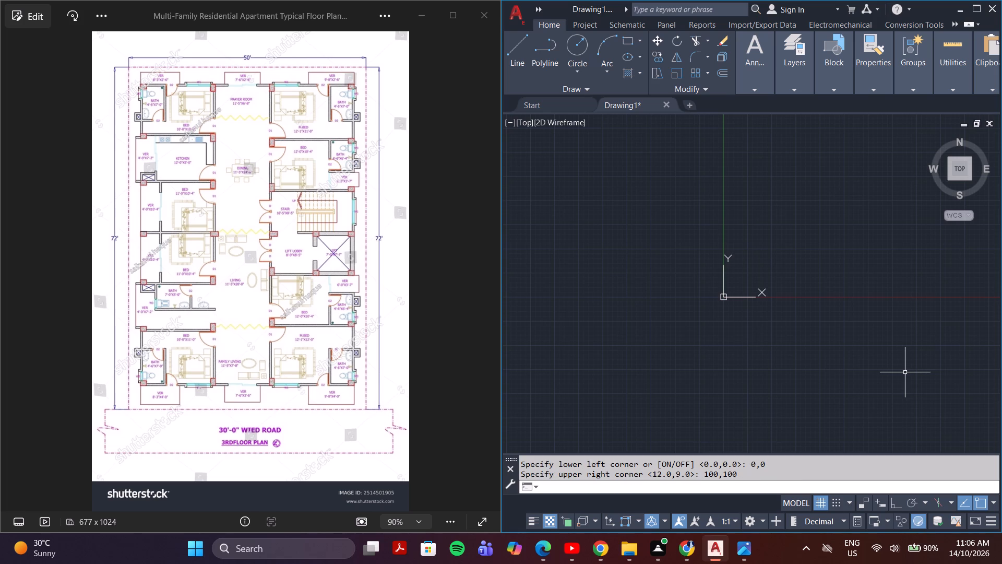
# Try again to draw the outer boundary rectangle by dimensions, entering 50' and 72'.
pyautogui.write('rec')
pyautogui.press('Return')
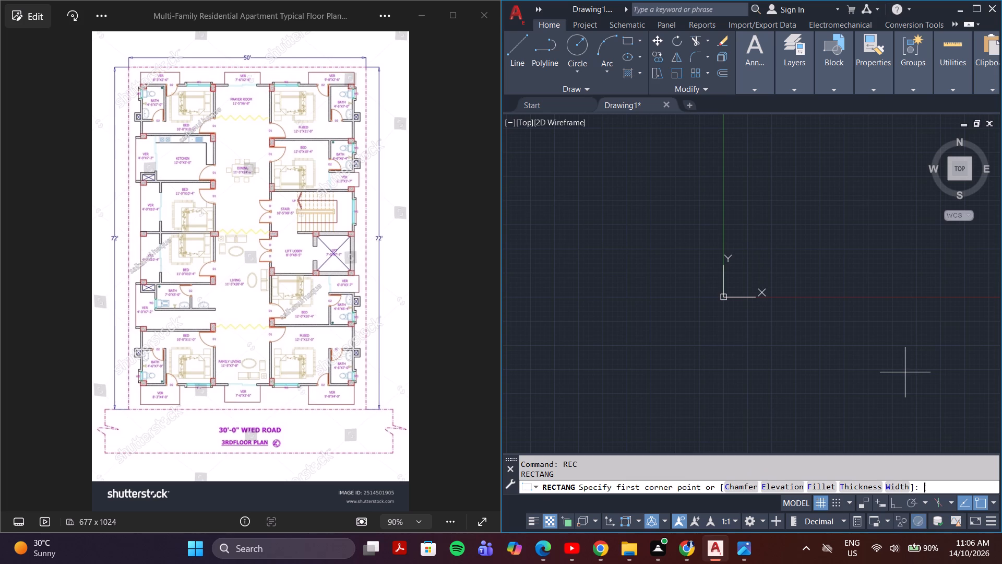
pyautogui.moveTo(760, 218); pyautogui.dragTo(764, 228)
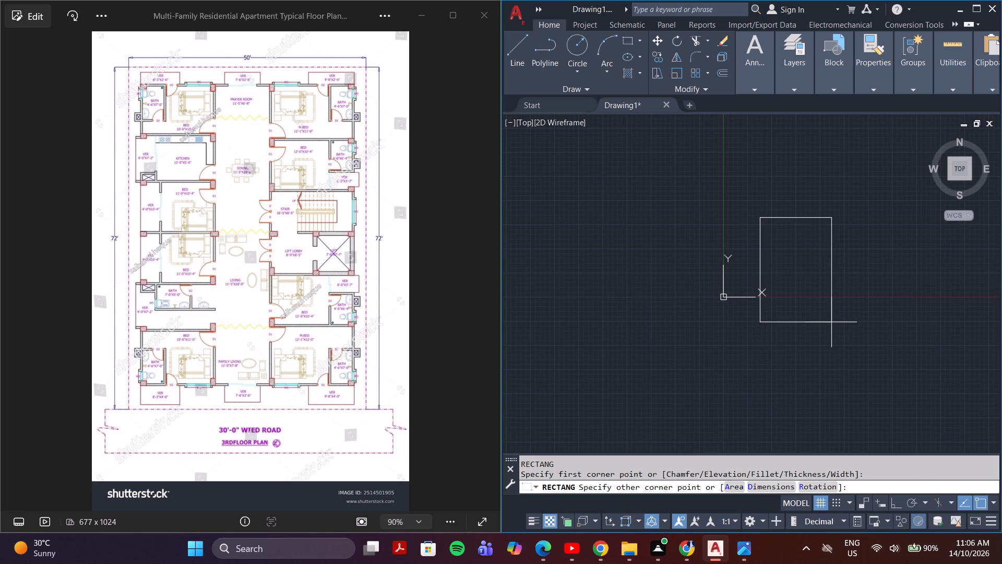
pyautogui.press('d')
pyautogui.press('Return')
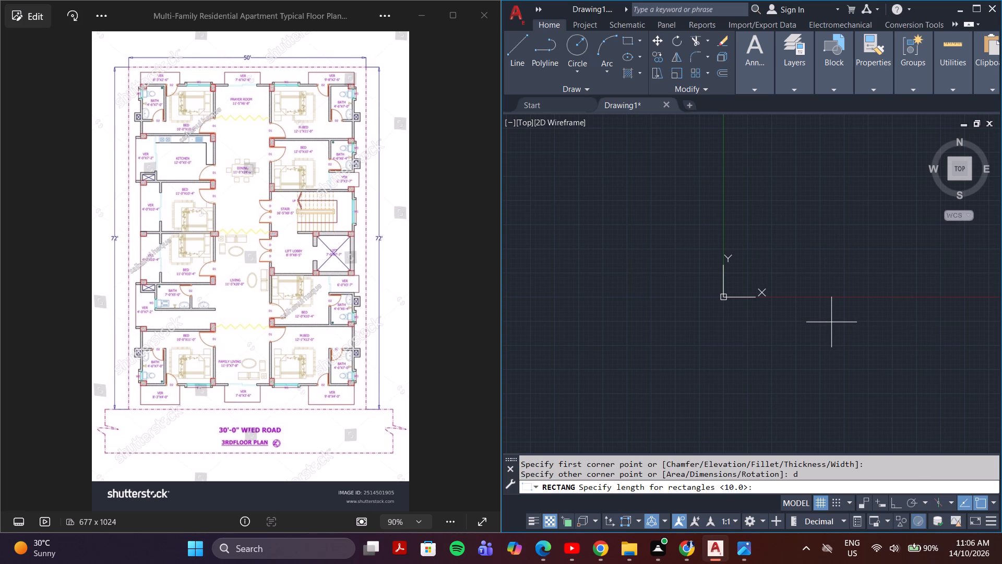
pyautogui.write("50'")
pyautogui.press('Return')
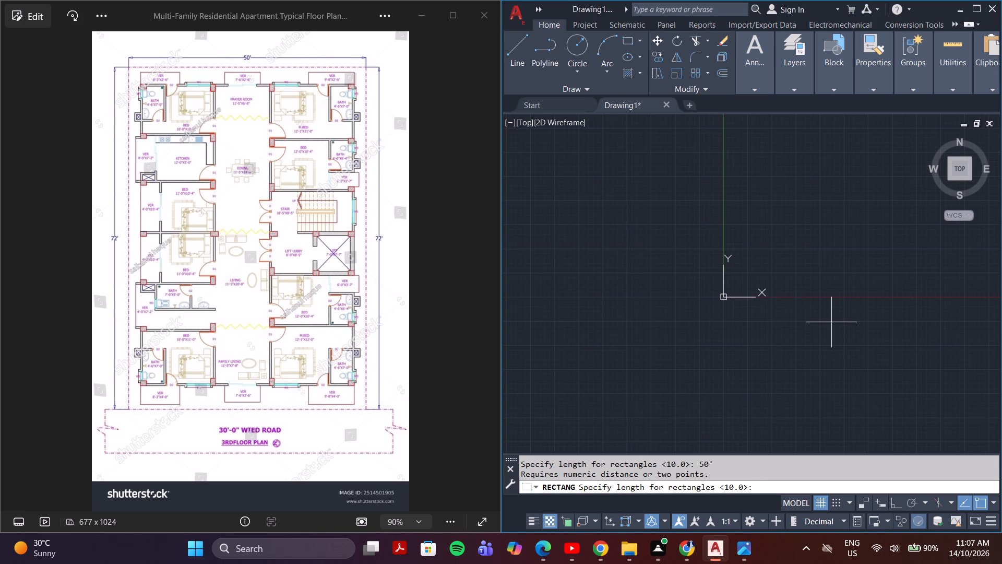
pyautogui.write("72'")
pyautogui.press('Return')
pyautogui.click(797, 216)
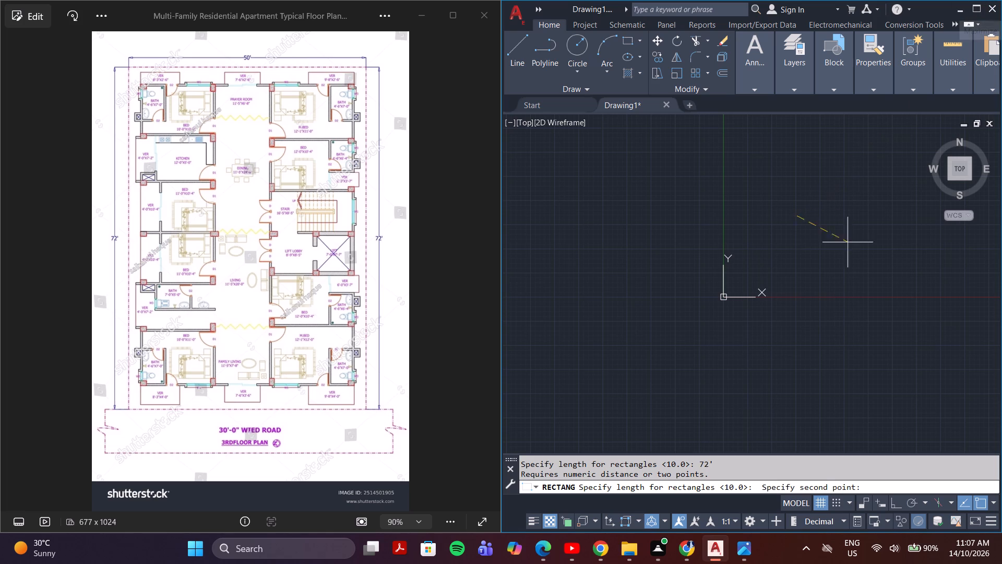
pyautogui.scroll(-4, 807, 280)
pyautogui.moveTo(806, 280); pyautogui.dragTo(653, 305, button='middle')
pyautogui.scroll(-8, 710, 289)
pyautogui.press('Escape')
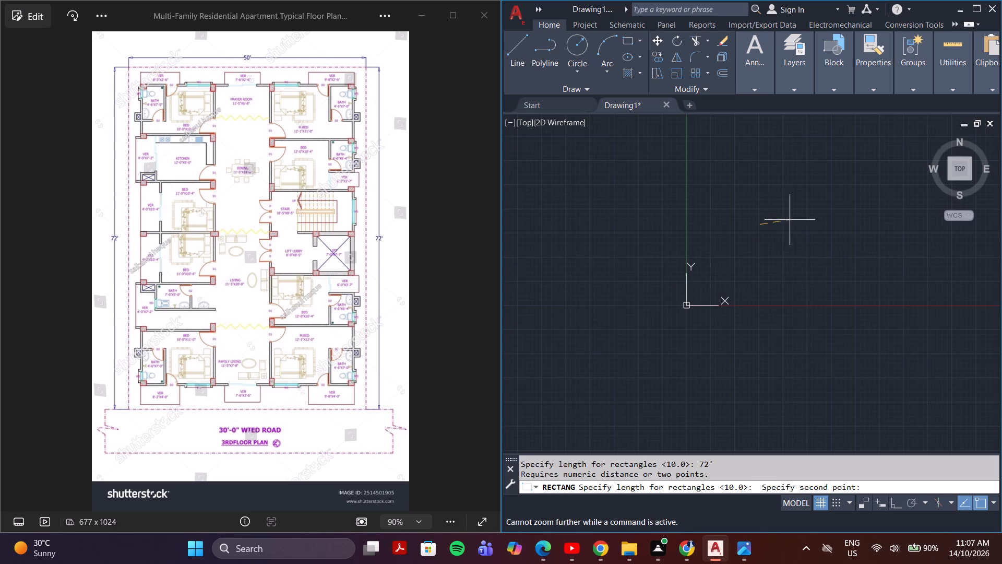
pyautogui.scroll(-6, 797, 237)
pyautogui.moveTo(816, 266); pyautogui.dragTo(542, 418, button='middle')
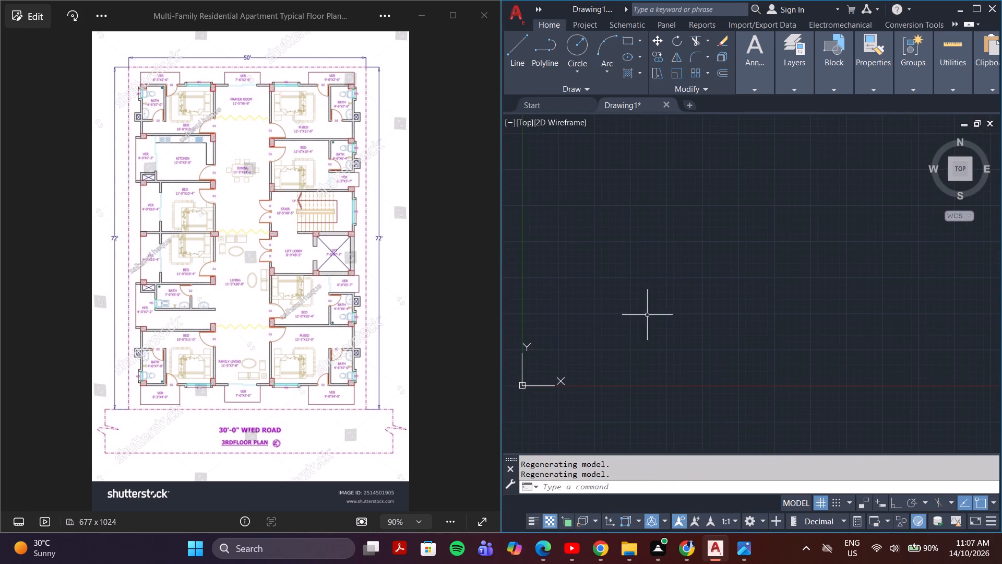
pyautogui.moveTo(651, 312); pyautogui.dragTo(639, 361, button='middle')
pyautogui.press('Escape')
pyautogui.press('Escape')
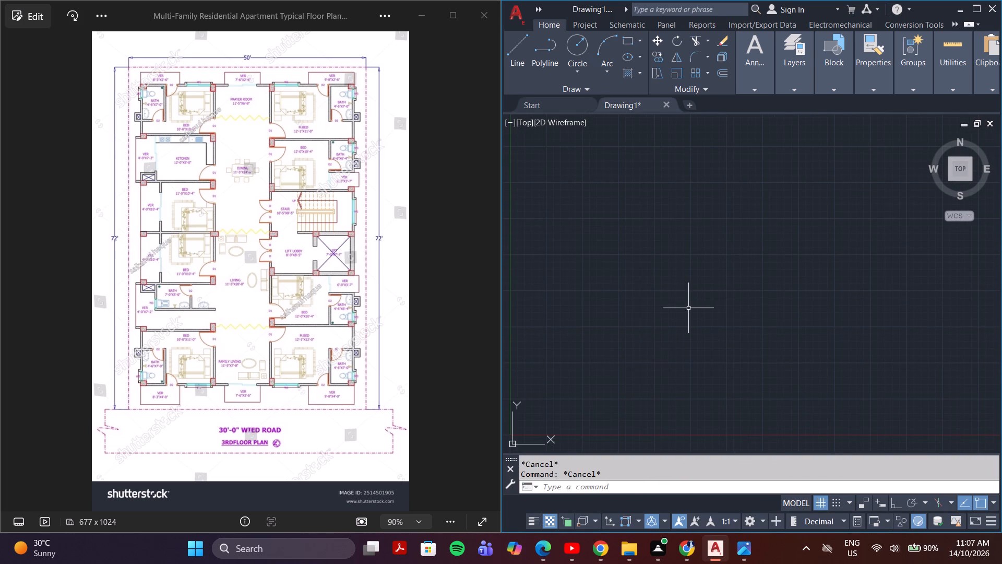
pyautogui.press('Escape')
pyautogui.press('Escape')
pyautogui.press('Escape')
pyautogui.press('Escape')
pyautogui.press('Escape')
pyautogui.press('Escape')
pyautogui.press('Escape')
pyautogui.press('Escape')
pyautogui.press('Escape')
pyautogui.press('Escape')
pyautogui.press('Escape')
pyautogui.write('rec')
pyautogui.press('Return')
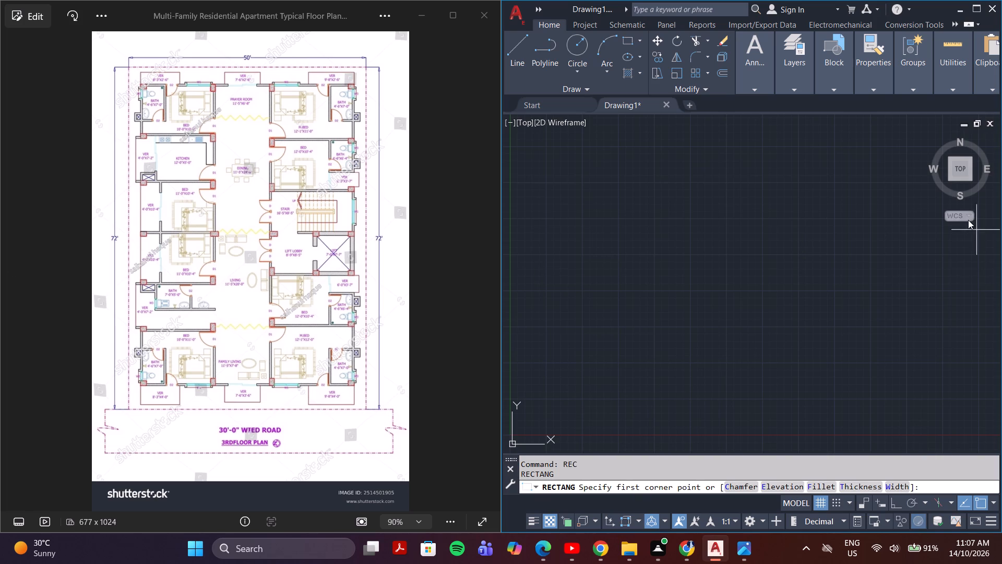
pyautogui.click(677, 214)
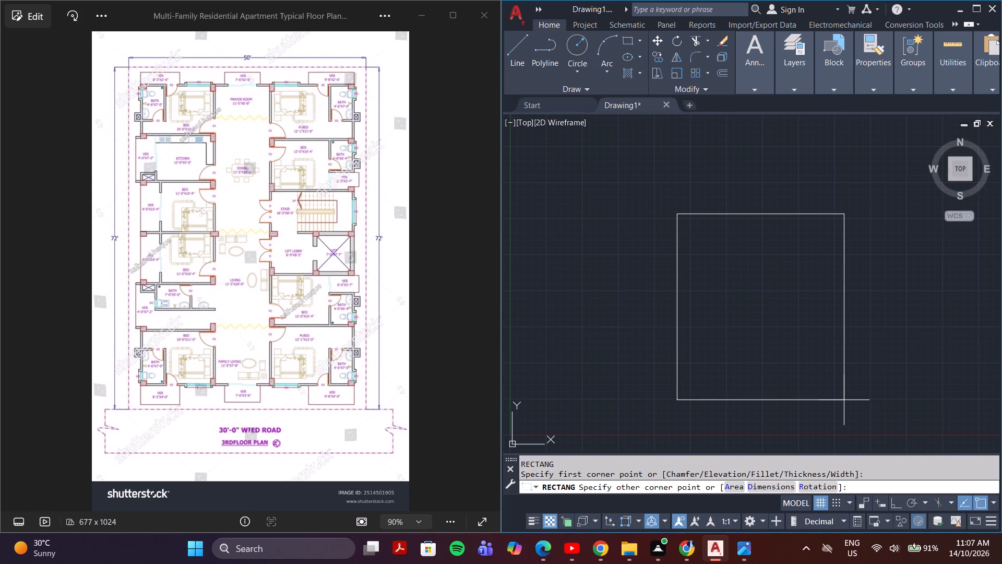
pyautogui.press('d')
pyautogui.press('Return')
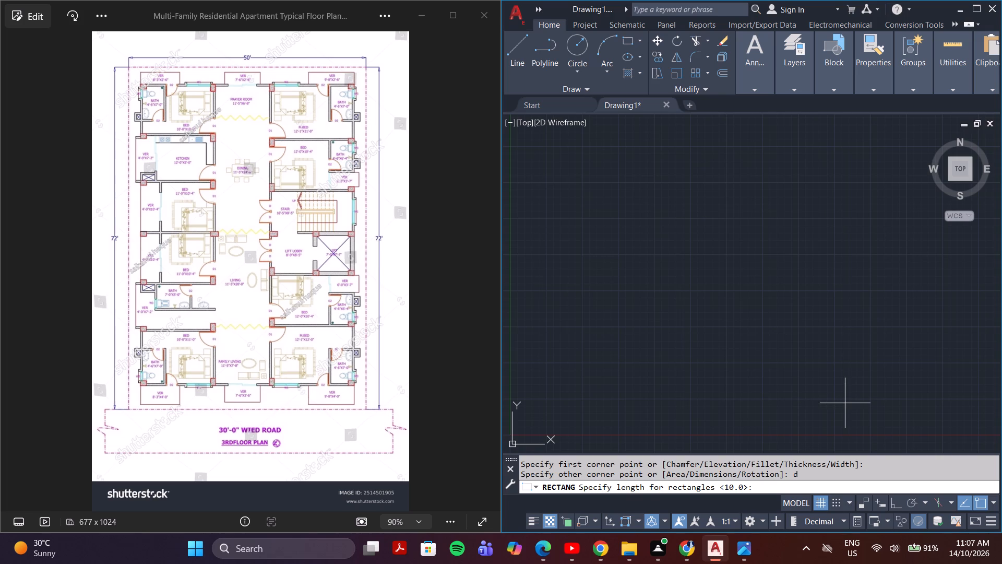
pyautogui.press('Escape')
# Modify the Standard dimension style to Engineering unit format with 0'-0" precision and make it current.
pyautogui.press('d')
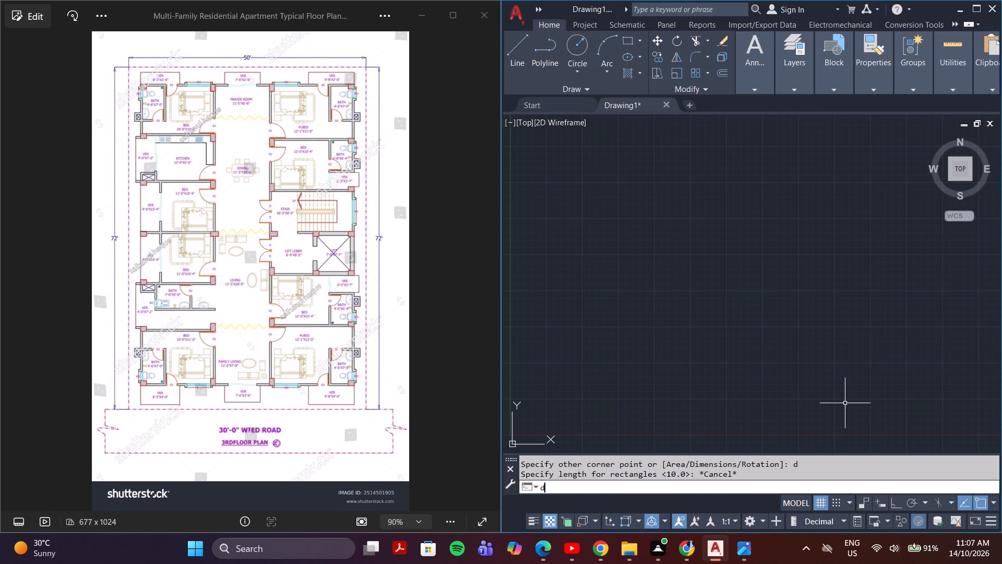
pyautogui.press('Return')
pyautogui.click(923, 242)
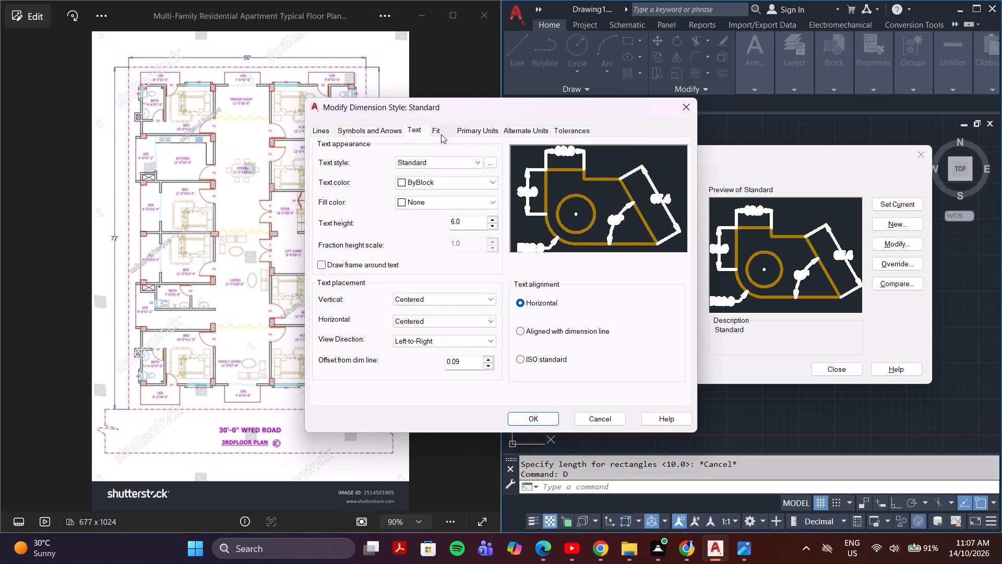
pyautogui.click(440, 134)
pyautogui.click(474, 133)
pyautogui.click(469, 157)
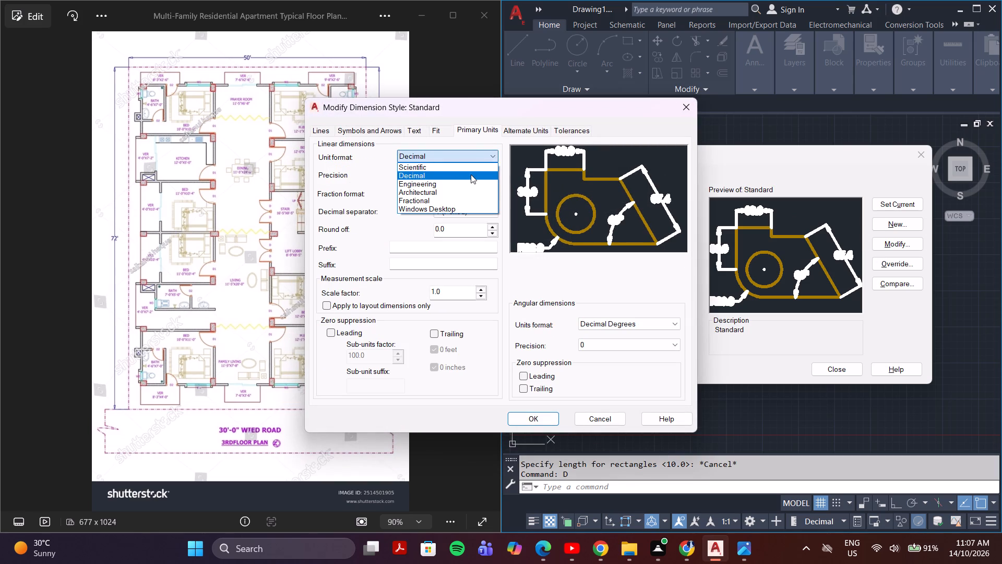
pyautogui.click(470, 185)
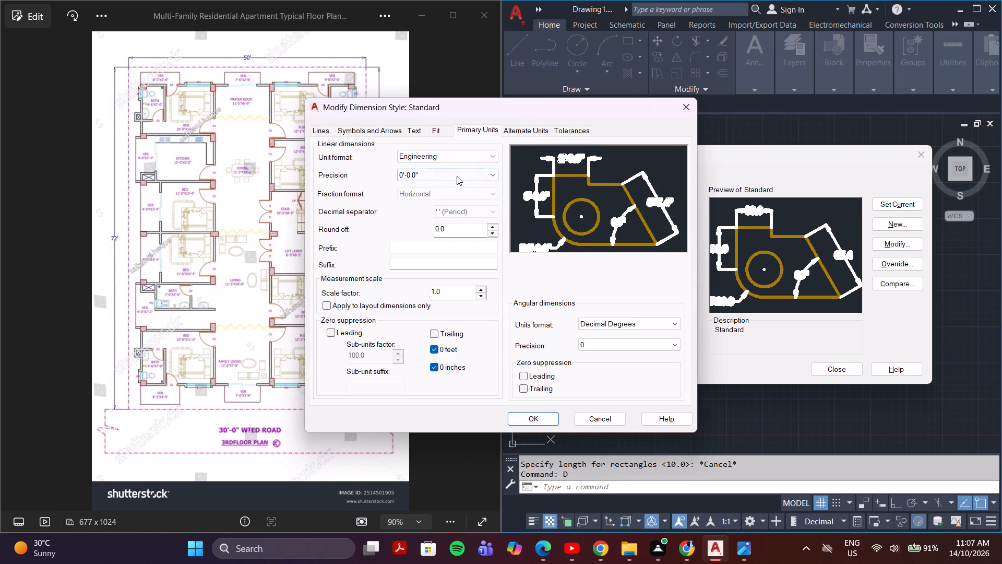
pyautogui.click(458, 175)
pyautogui.click(449, 182)
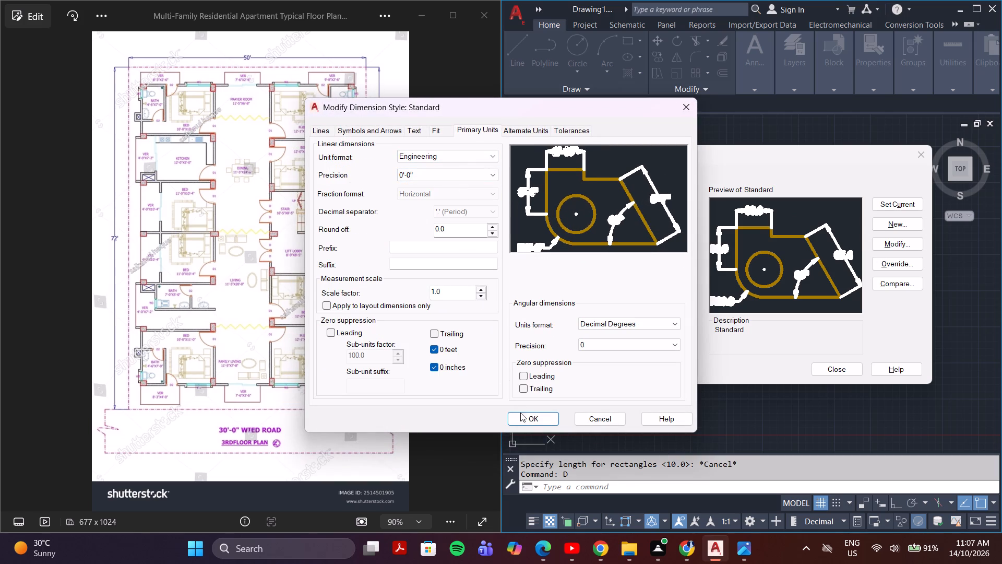
pyautogui.click(524, 416)
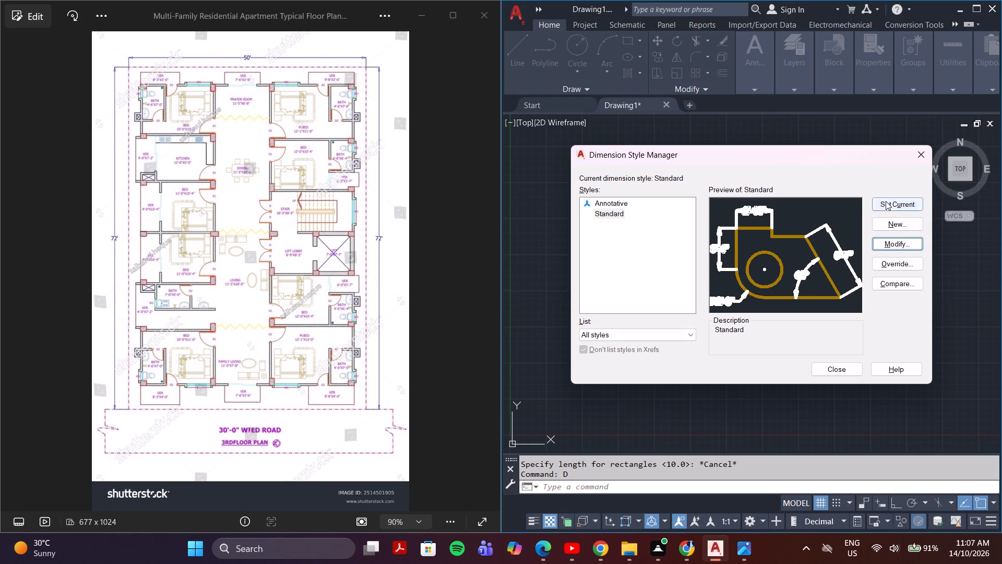
pyautogui.click(886, 201)
pyautogui.click(926, 156)
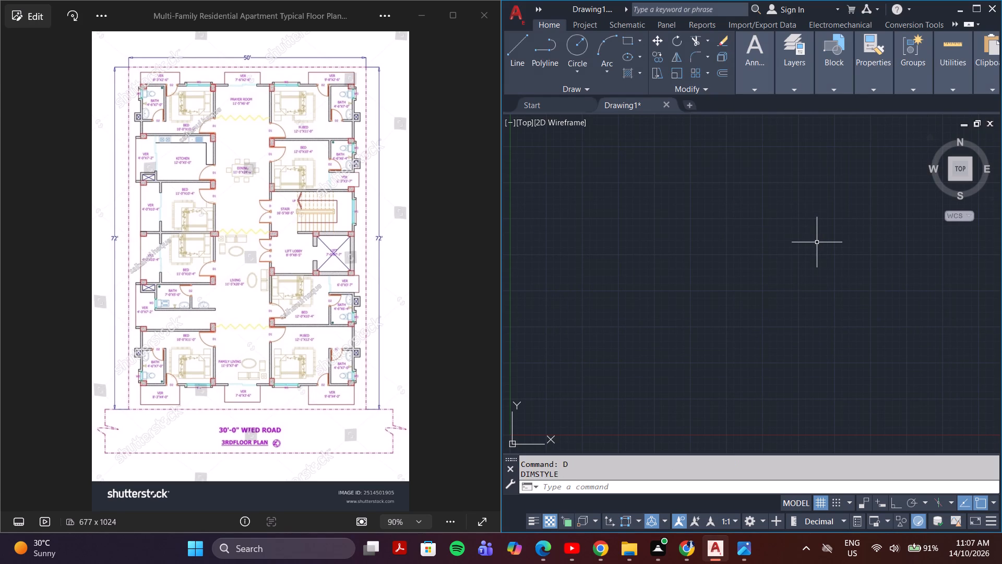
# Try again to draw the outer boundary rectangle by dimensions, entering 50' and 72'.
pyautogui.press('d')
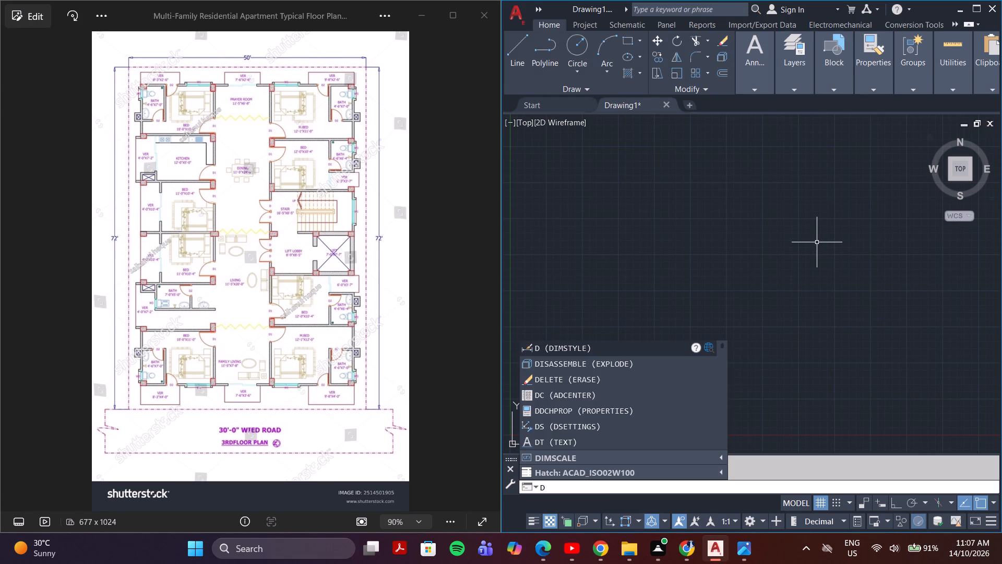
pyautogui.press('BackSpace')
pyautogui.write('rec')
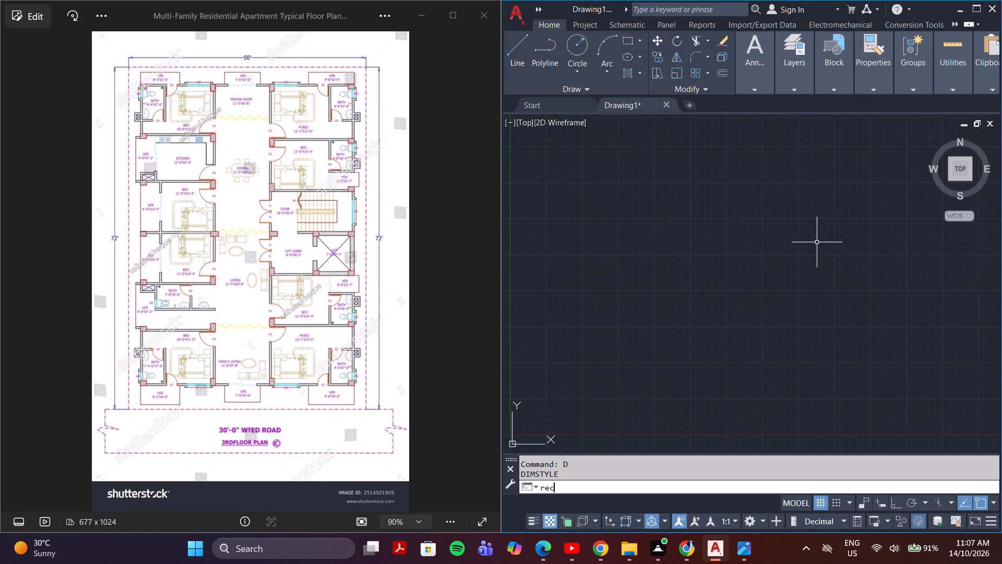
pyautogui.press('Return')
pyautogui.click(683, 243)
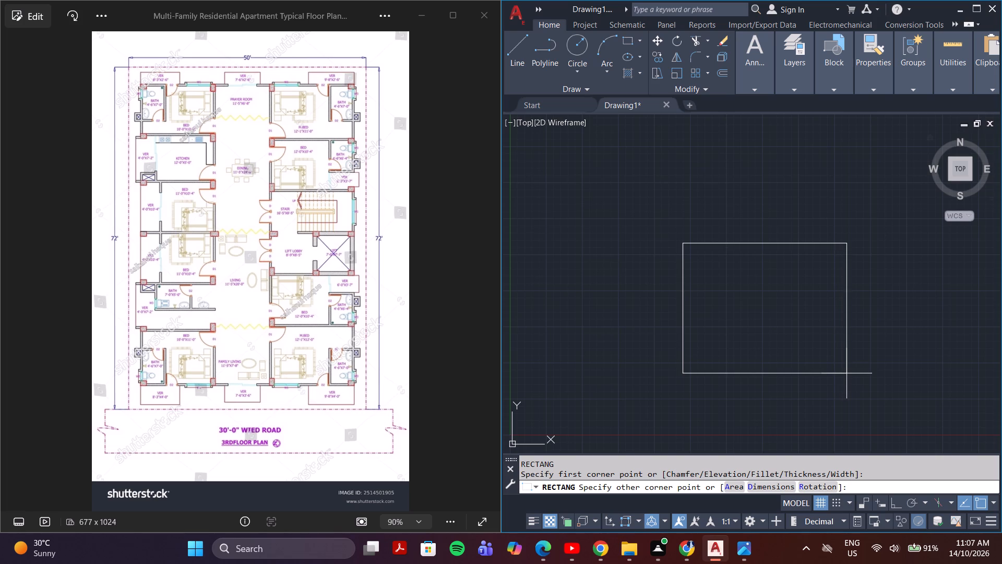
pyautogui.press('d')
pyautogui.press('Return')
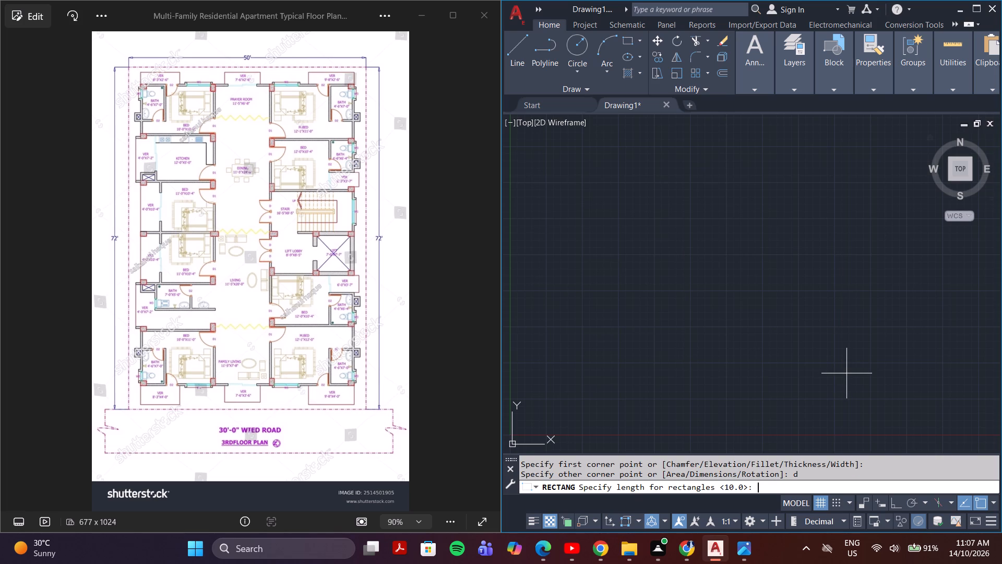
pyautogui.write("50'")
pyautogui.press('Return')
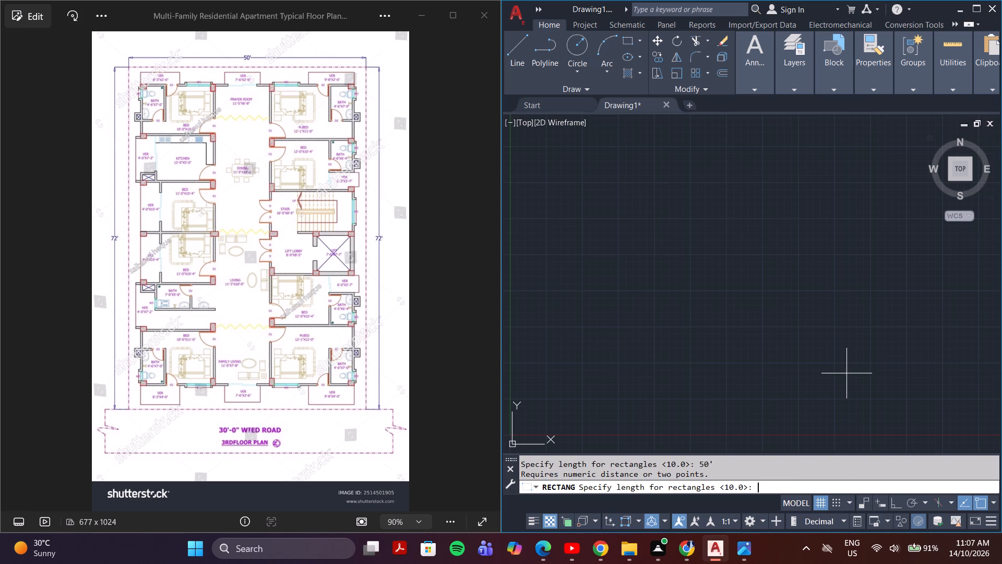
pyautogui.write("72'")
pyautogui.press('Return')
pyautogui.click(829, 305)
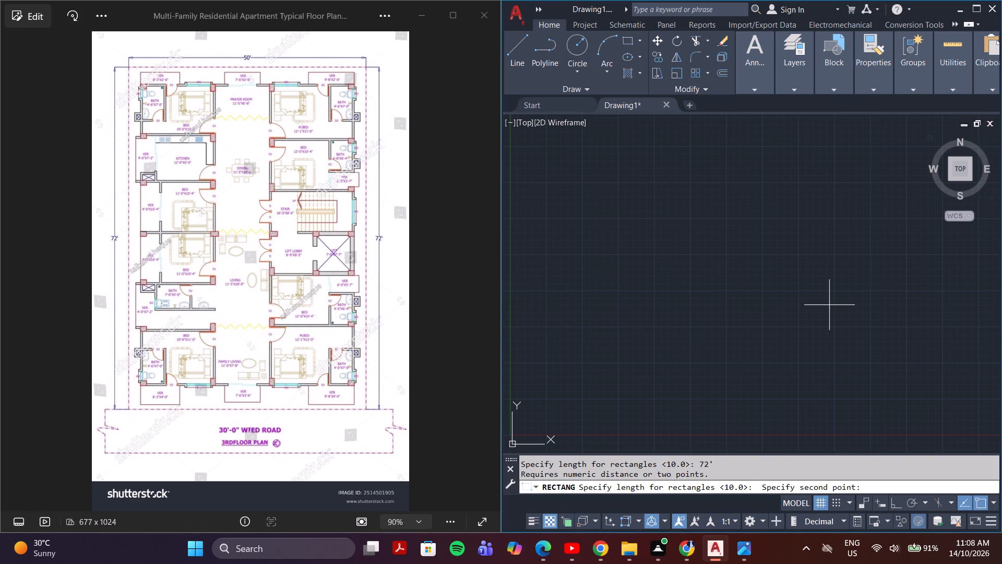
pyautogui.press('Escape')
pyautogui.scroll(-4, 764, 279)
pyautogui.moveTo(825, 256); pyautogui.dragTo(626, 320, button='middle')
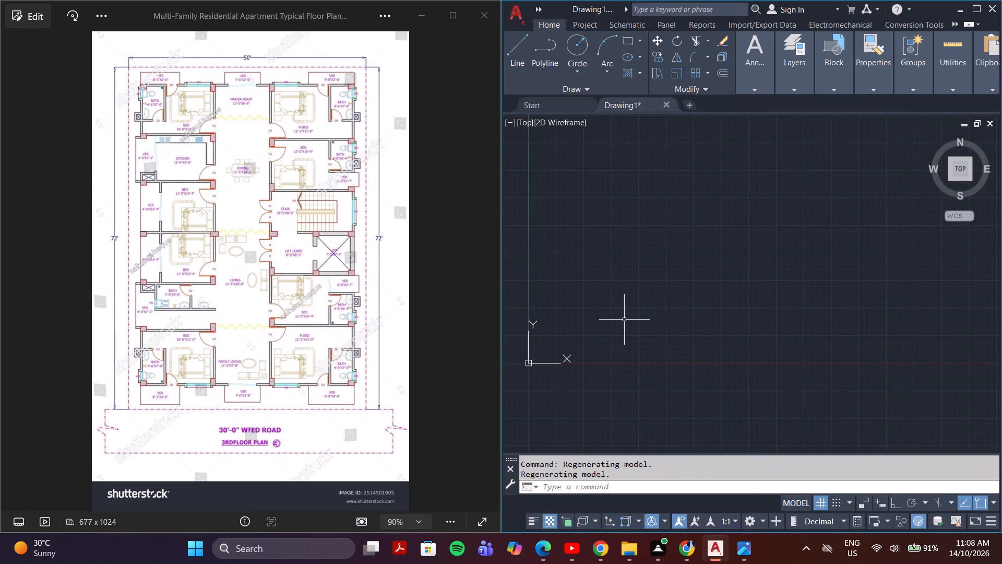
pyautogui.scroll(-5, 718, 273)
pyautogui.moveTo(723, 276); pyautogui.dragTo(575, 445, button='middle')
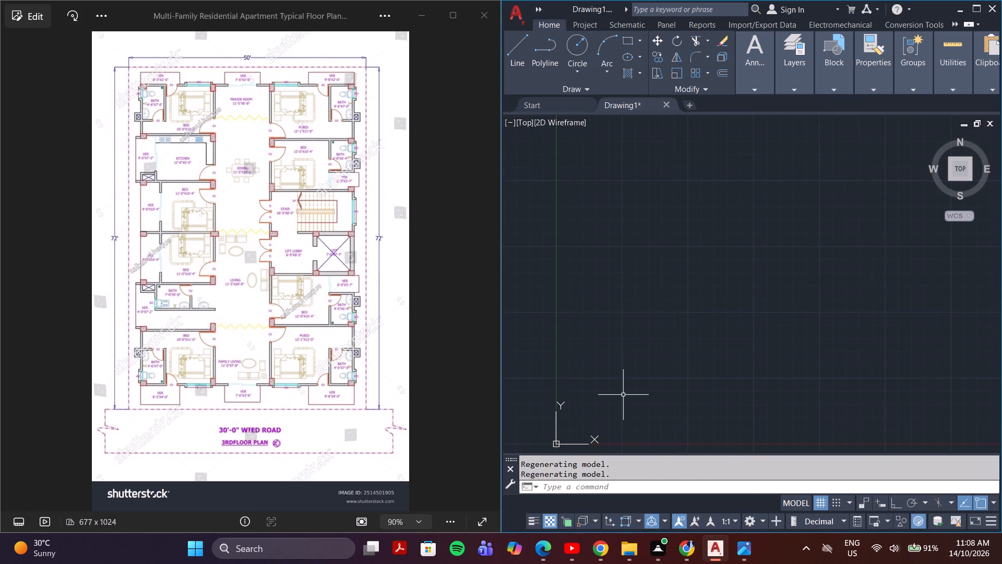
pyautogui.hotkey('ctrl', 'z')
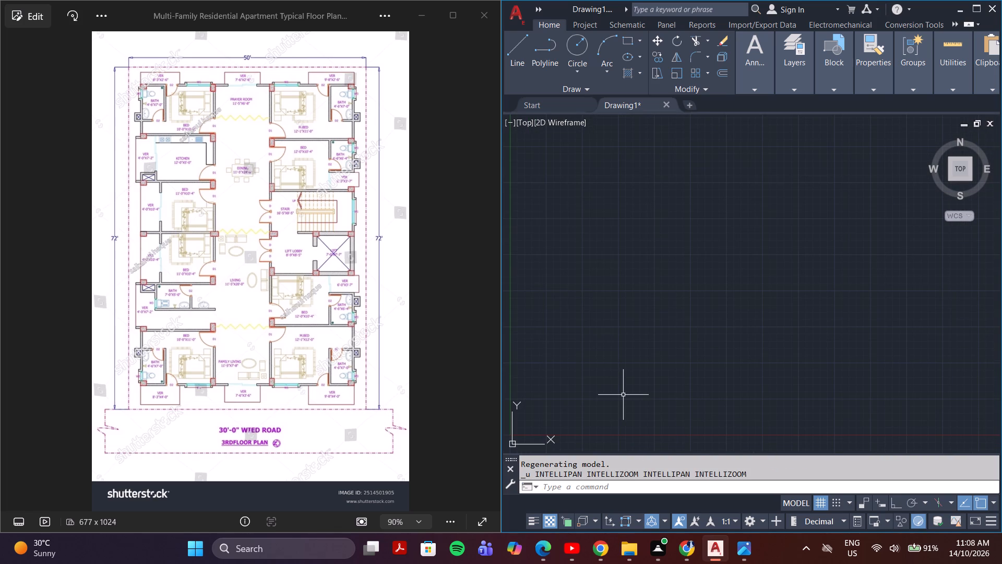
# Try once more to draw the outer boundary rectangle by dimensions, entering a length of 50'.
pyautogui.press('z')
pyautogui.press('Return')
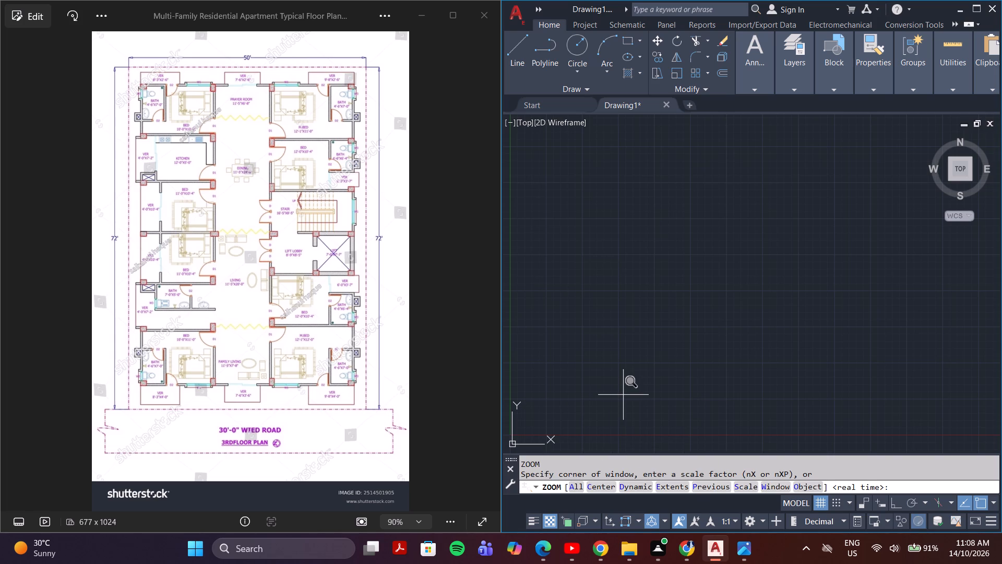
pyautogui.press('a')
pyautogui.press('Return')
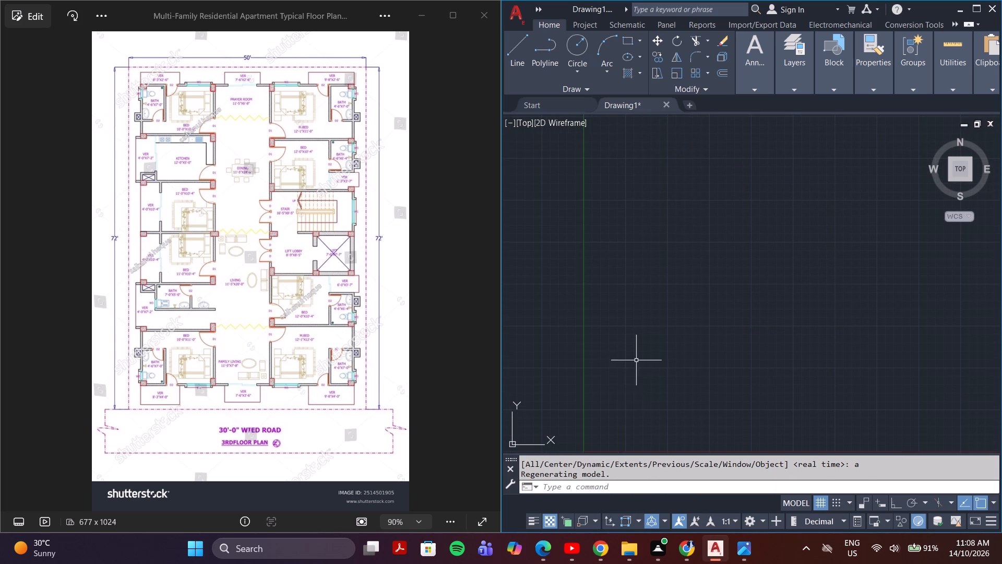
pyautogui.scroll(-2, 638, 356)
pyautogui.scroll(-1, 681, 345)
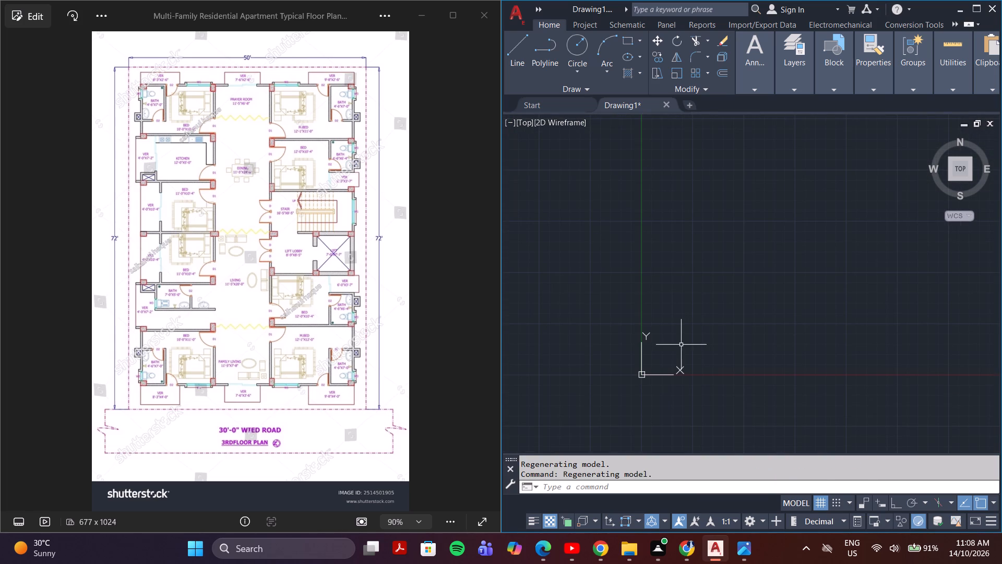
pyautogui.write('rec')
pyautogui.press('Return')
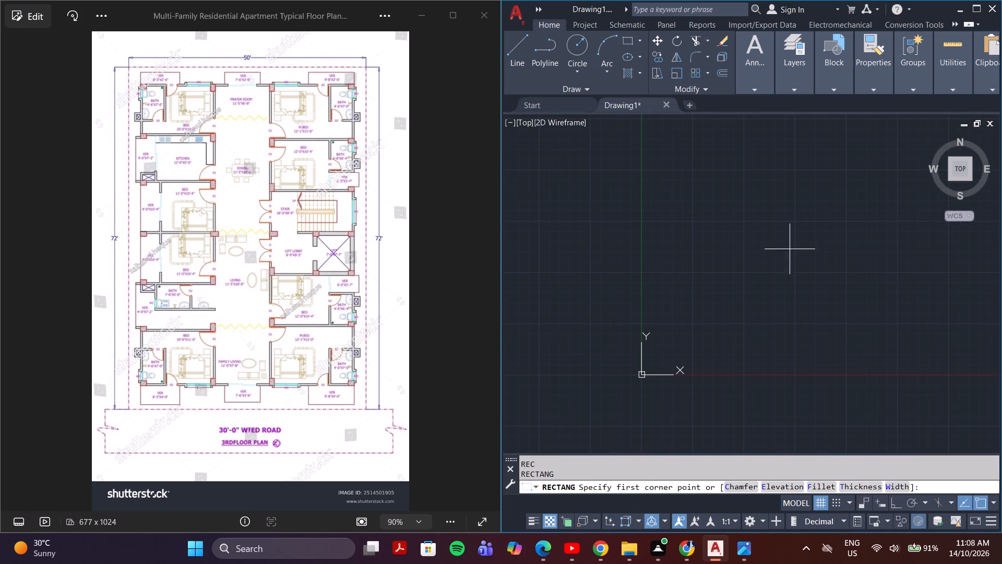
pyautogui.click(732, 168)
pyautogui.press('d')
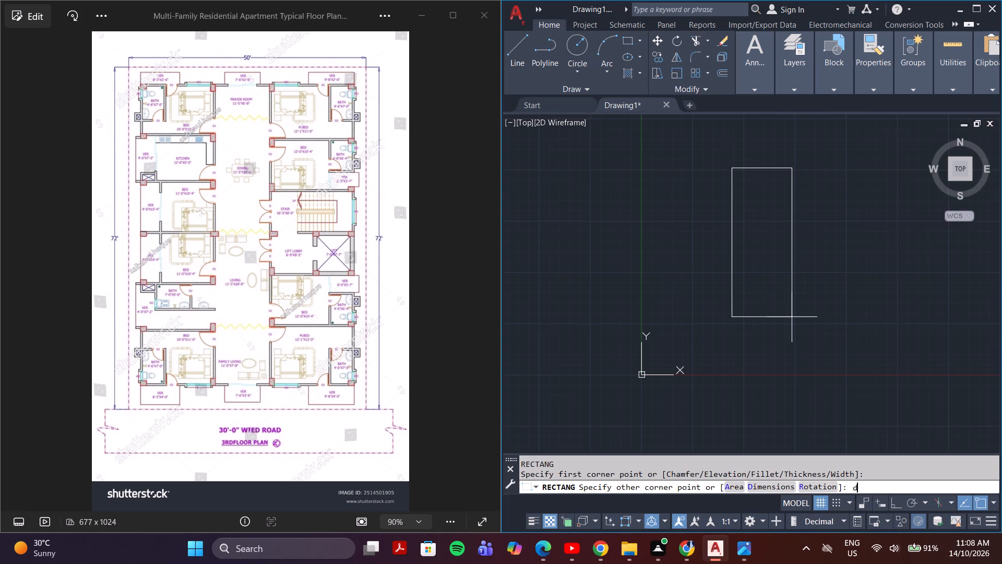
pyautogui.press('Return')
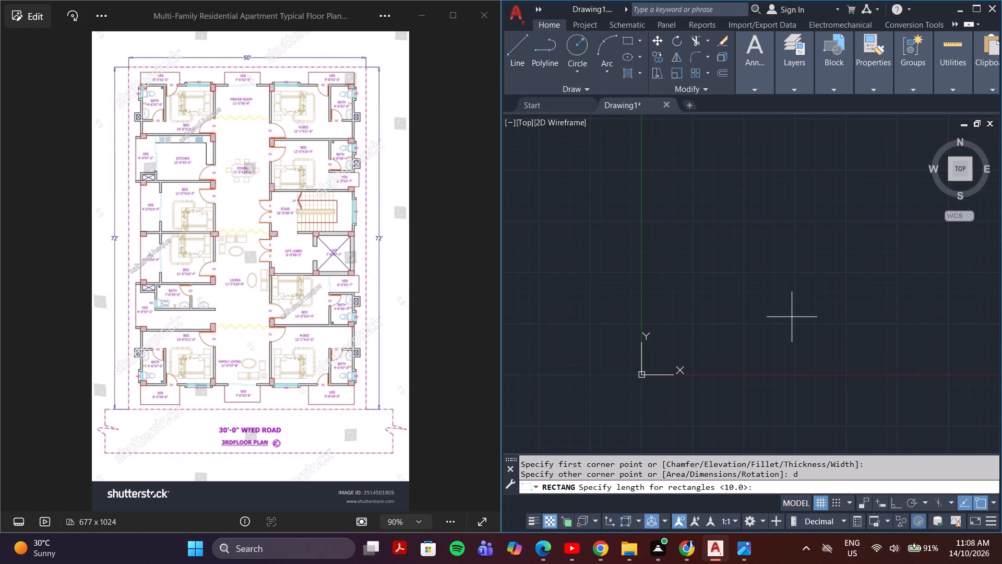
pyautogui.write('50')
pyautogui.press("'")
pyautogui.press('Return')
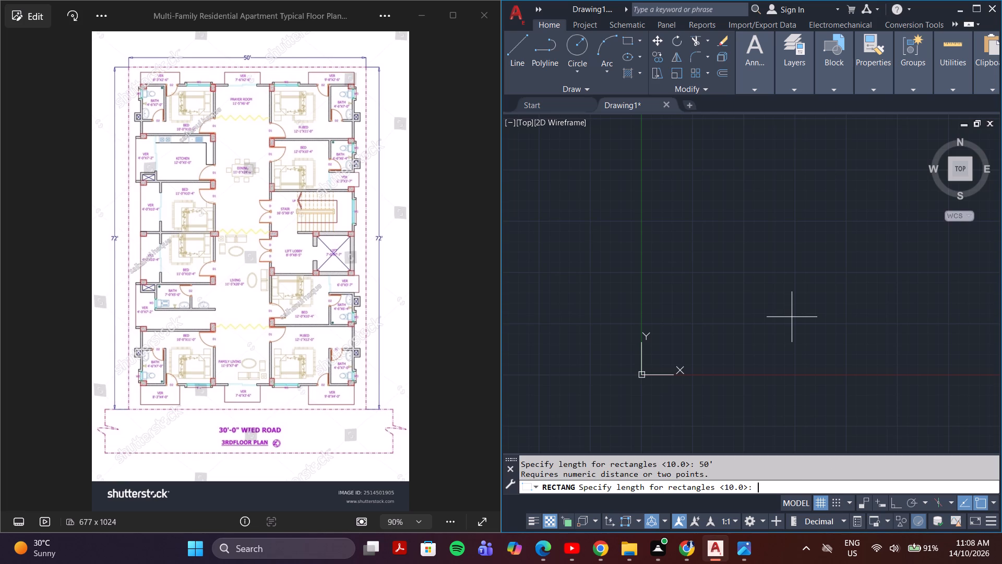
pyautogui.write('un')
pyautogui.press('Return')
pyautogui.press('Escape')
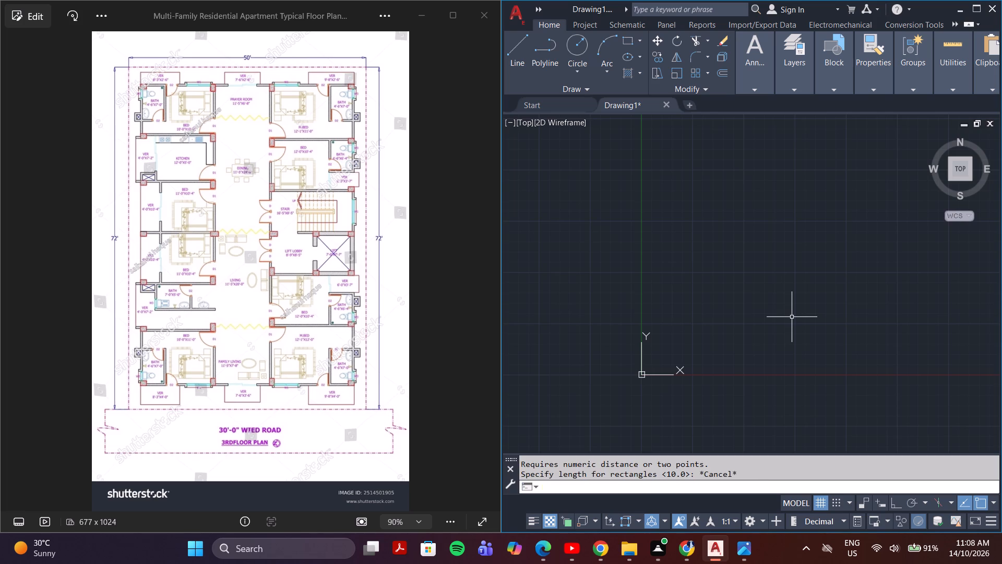
# Set the drawing units to Engineering length type with an insertion scale of Inches.
pyautogui.write('un')
pyautogui.press('Return')
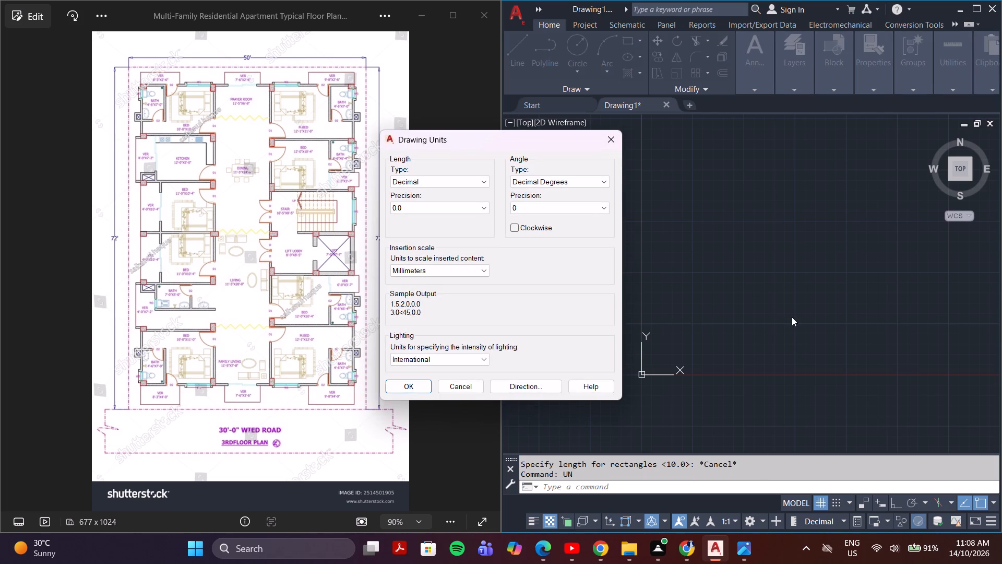
pyautogui.click(472, 184)
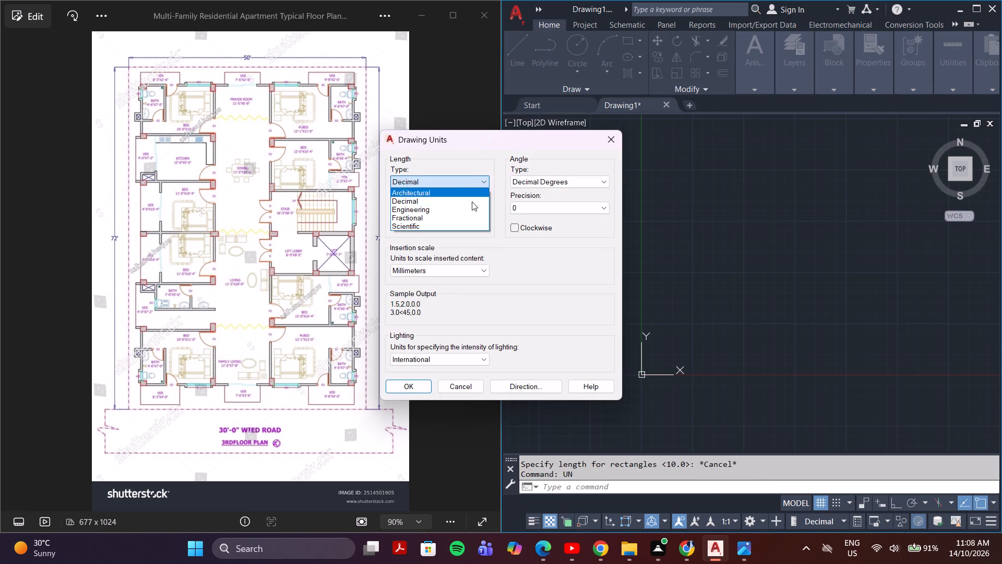
pyautogui.click(470, 211)
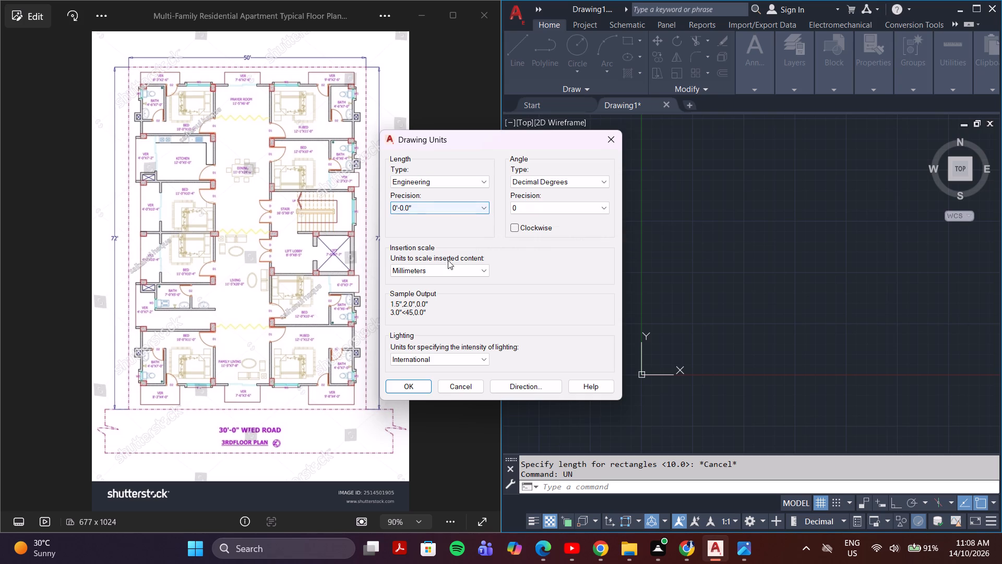
pyautogui.click(445, 276)
pyautogui.click(437, 289)
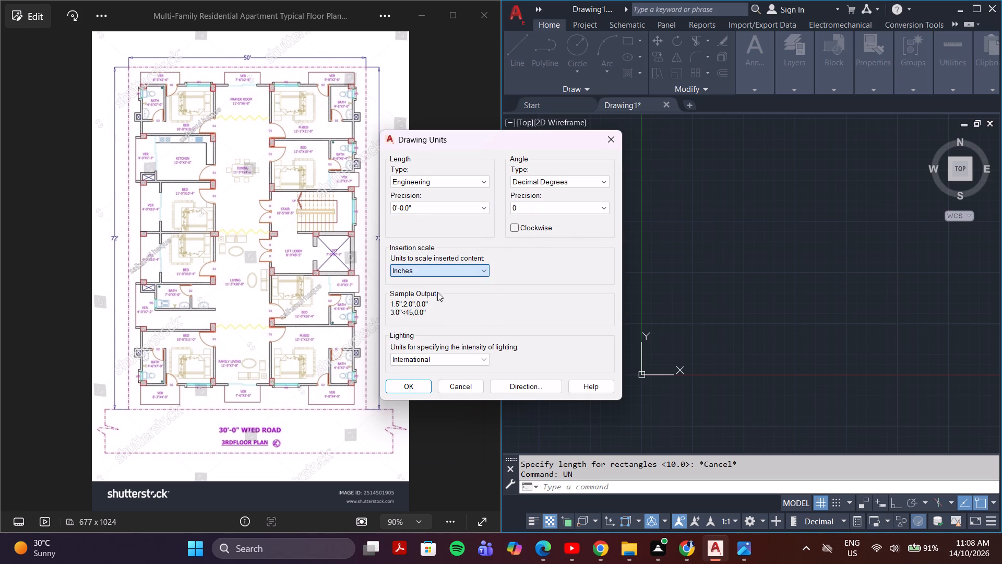
pyautogui.click(415, 385)
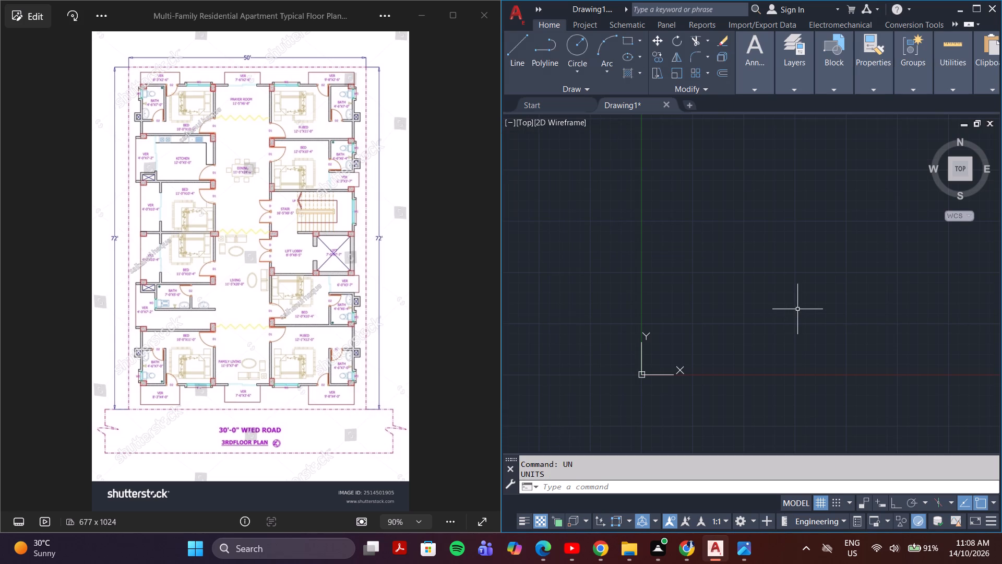
# Draw the outer boundary rectangle by dimensions with length 50' and width 72'.
pyautogui.press('Escape')
pyautogui.write('rec')
pyautogui.press('Return')
pyautogui.click(731, 260)
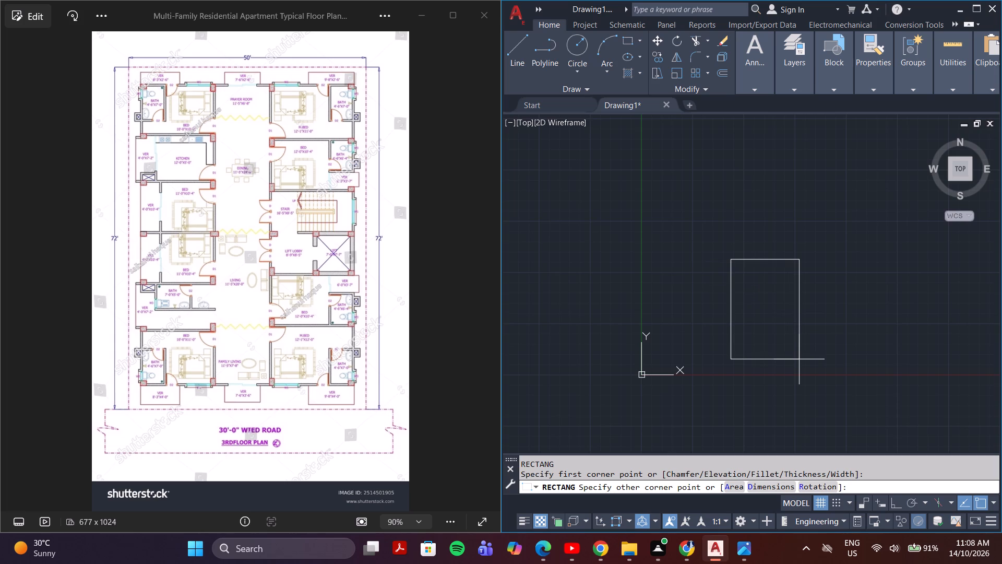
pyautogui.press('d')
pyautogui.press('Return')
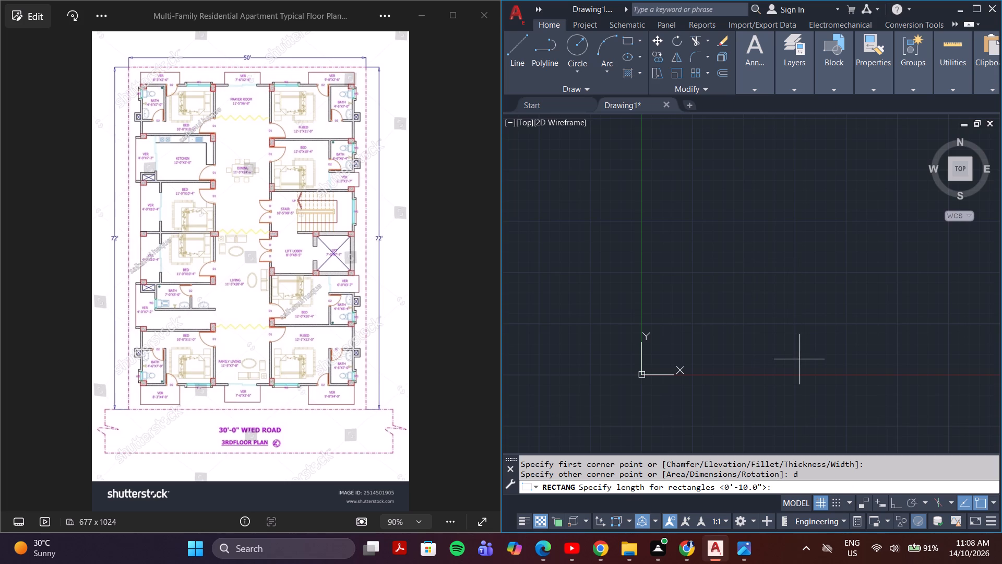
pyautogui.write("50'")
pyautogui.press('Return')
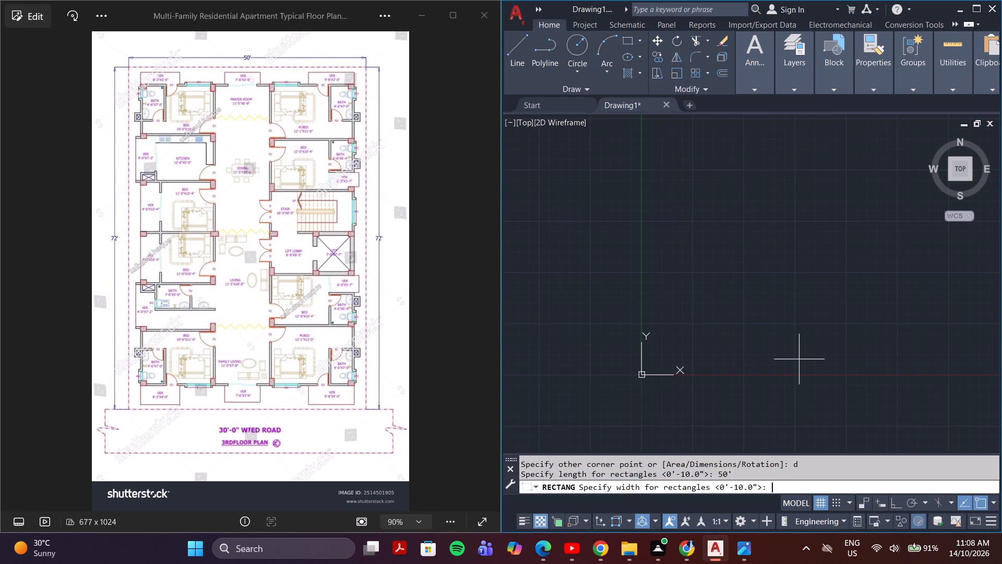
pyautogui.write("72'")
pyautogui.press('Return')
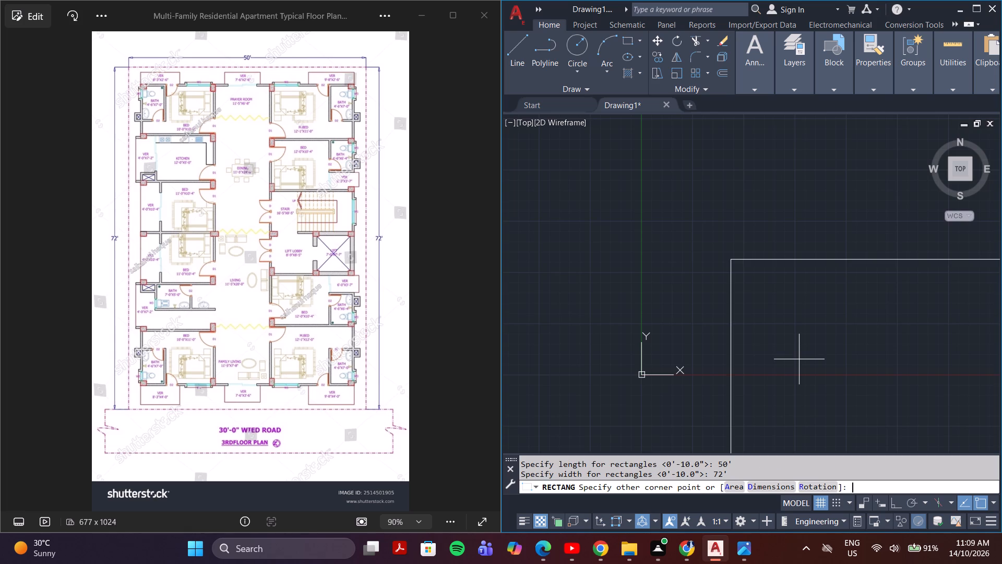
pyautogui.click(672, 302)
# Move the boundary rectangle off the origin to clear space on the positive side of both axes.
pyautogui.scroll(-4, 720, 301)
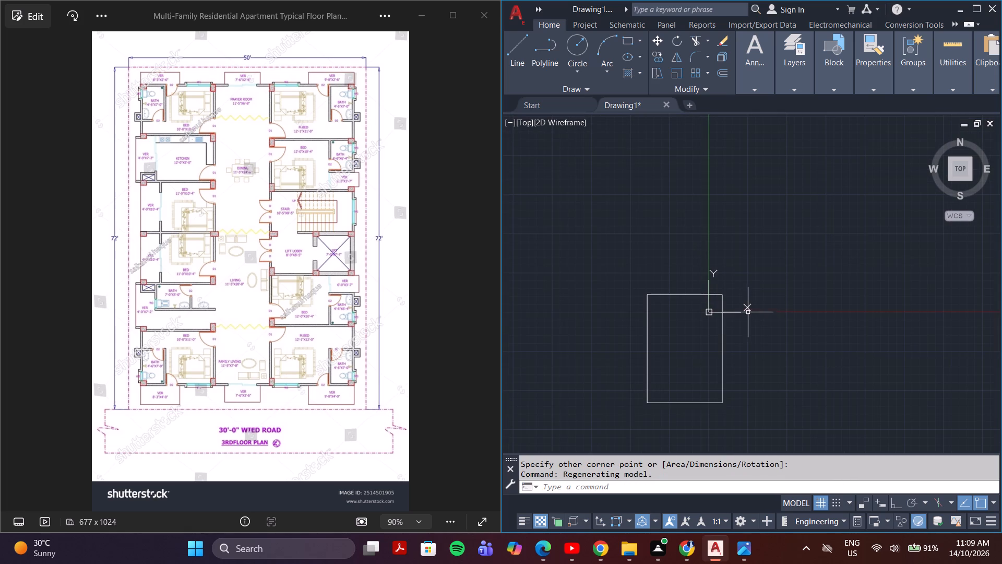
pyautogui.click(733, 349)
pyautogui.click(704, 369)
pyautogui.press('m')
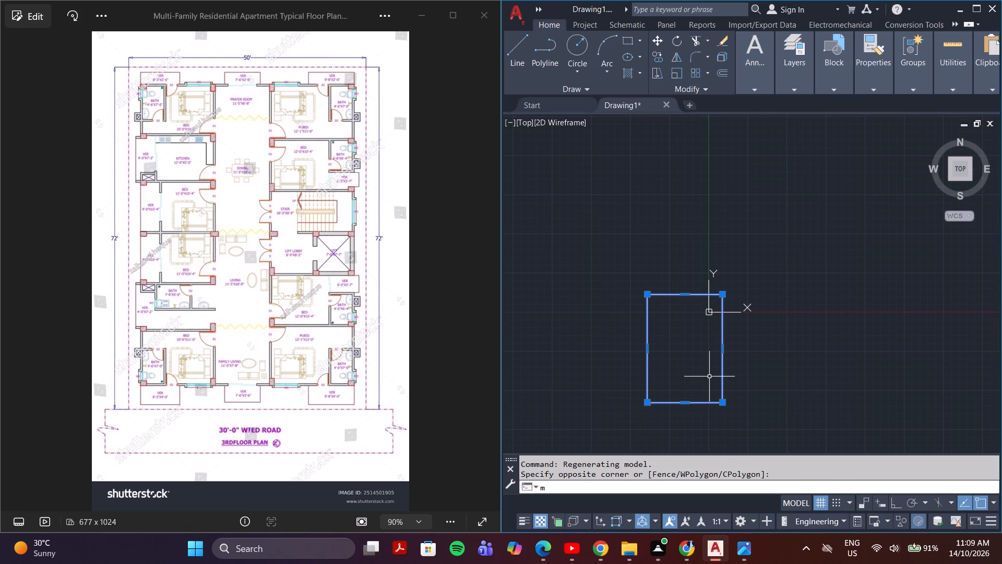
pyautogui.press('Return')
pyautogui.click(684, 351)
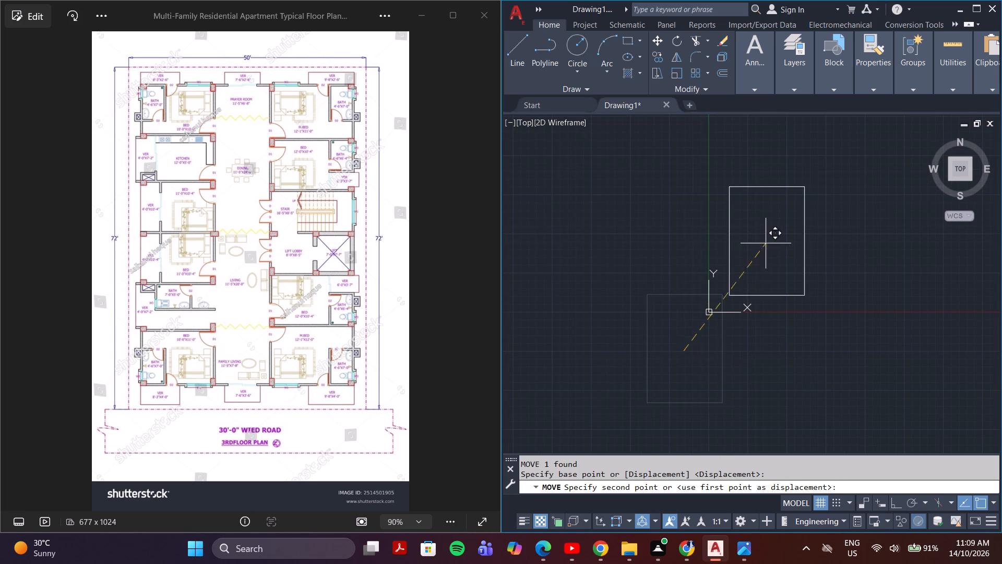
pyautogui.moveTo(804, 231); pyautogui.dragTo(590, 359, button='middle')
pyautogui.scroll(2, 640, 323)
pyautogui.click(721, 265)
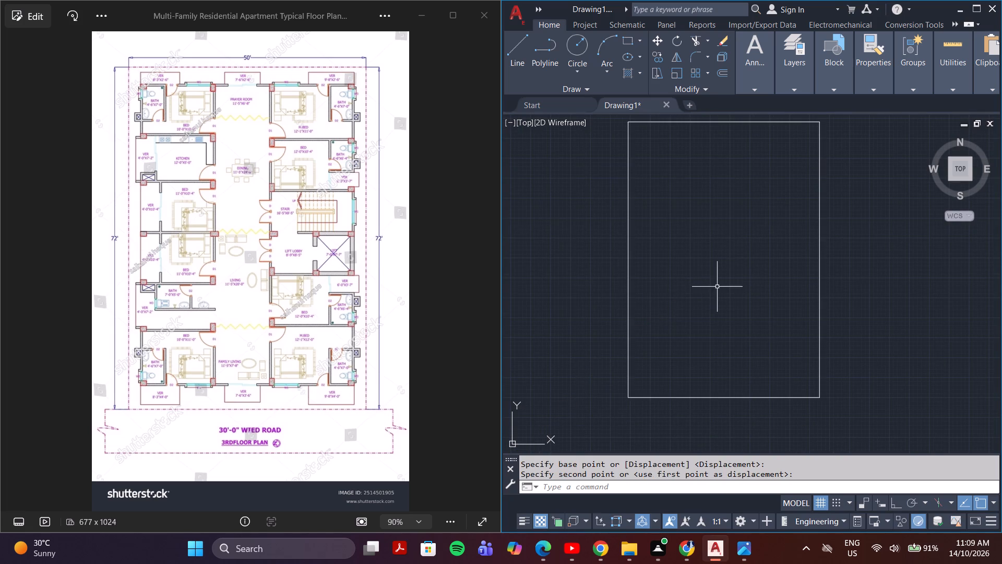
# Offset the outer boundary rectangle 9" inward to form the inner face of the perimeter wall.
pyautogui.scroll(-1, 747, 270)
pyautogui.moveTo(747, 269); pyautogui.dragTo(719, 308, button='middle')
pyautogui.scroll(2, 717, 303)
pyautogui.scroll(-2, 717, 303)
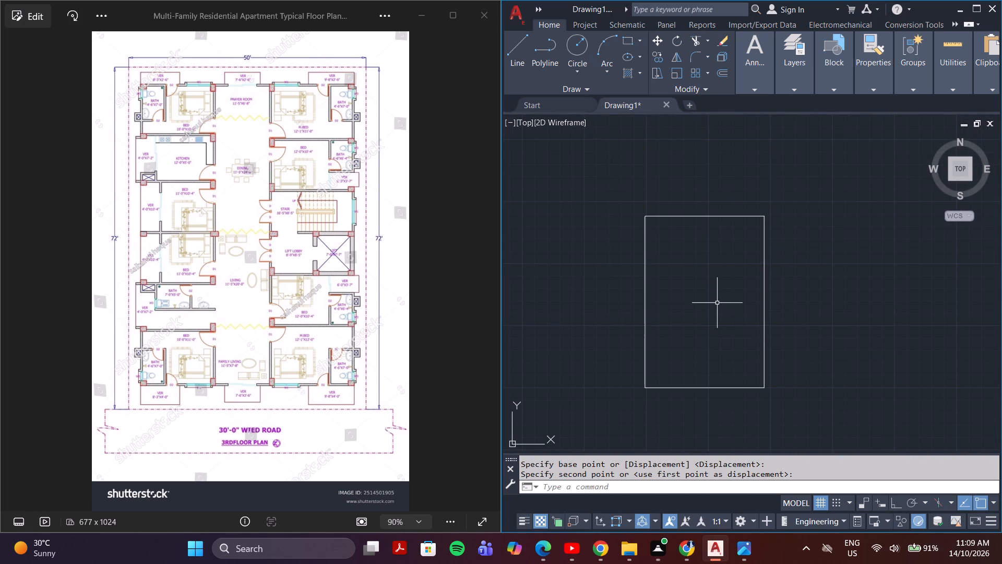
pyautogui.press('o')
pyautogui.press('Return')
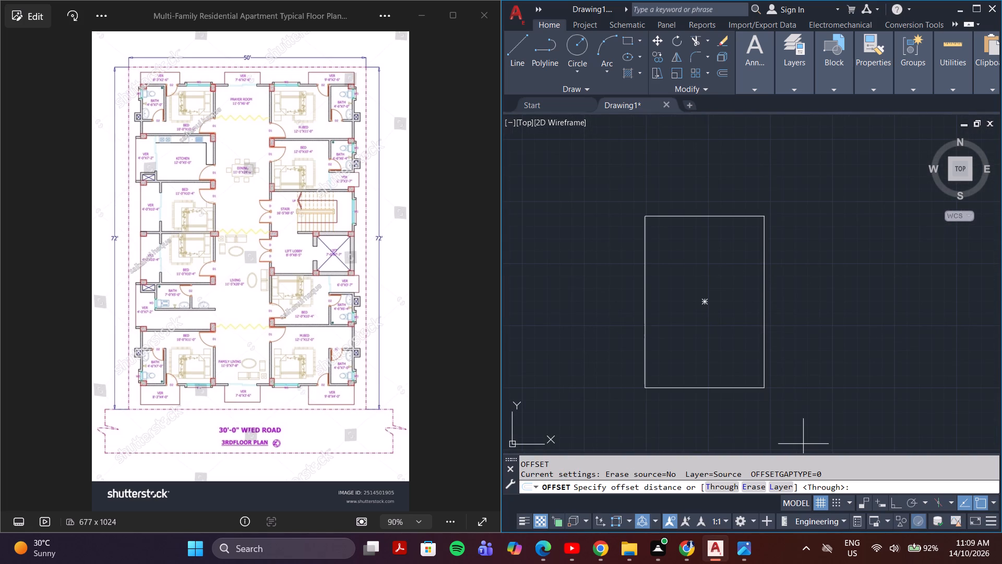
pyautogui.click(851, 485)
pyautogui.write('9"')
pyautogui.press('Return')
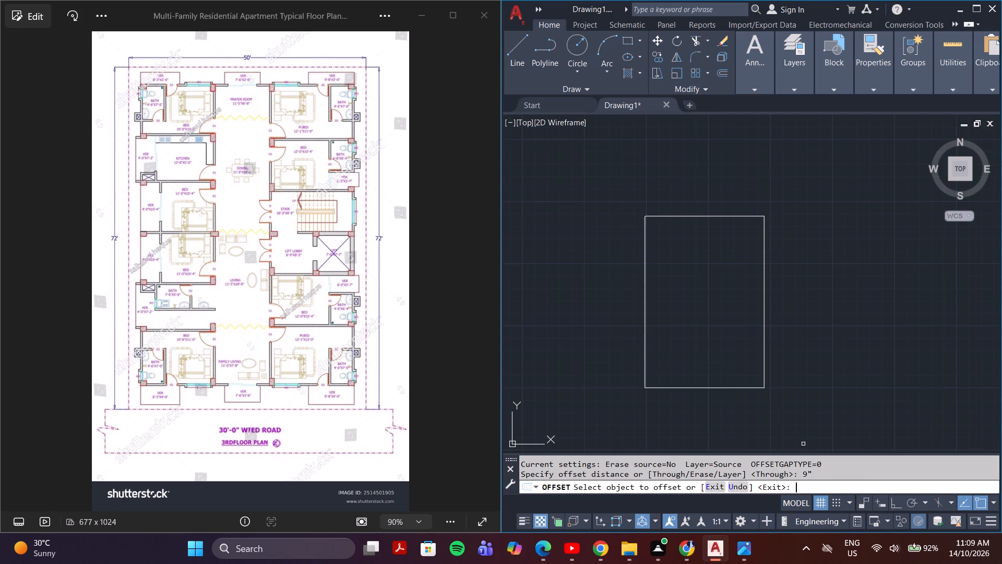
pyautogui.click(764, 304)
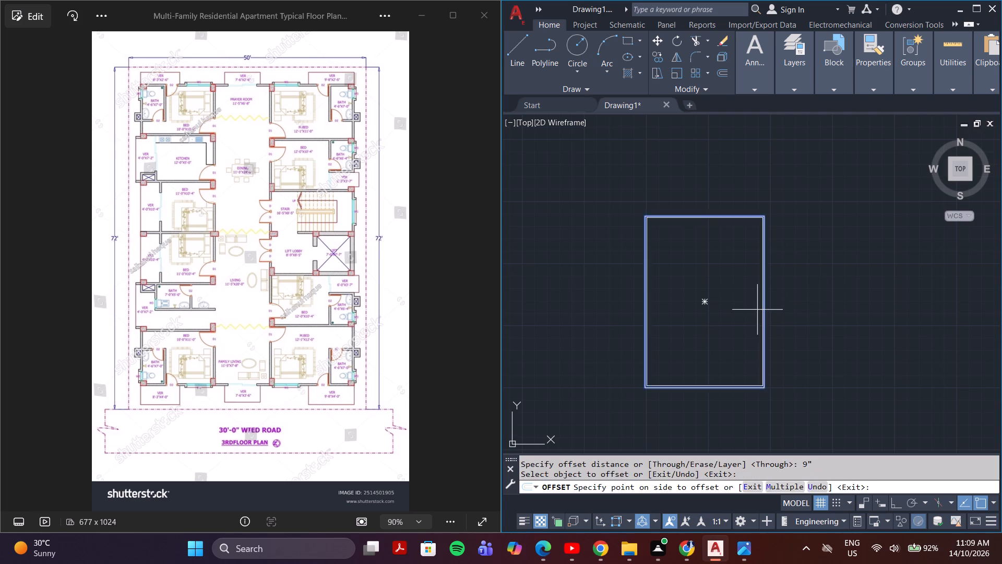
pyautogui.click(756, 310)
pyautogui.scroll(2, 786, 279)
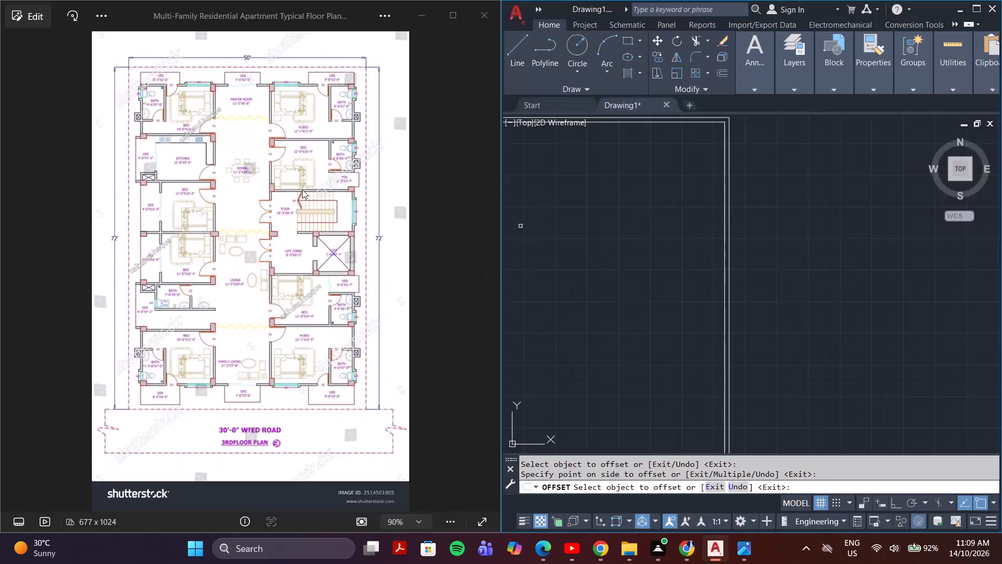
pyautogui.scroll(6, 218, 164)
pyautogui.moveTo(609, 253); pyautogui.dragTo(722, 278, button='middle')
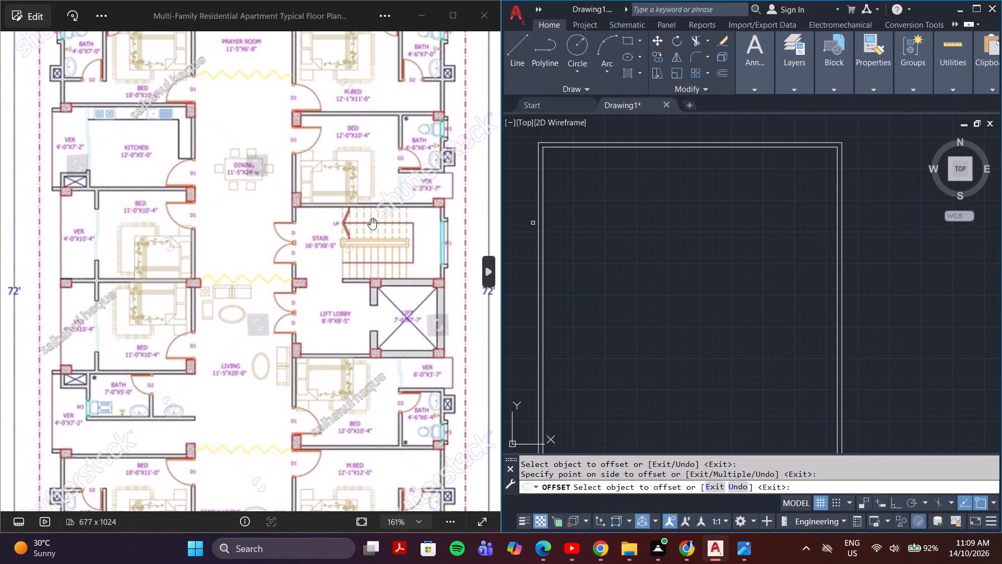
pyautogui.moveTo(319, 175); pyautogui.dragTo(307, 260, button='middle')
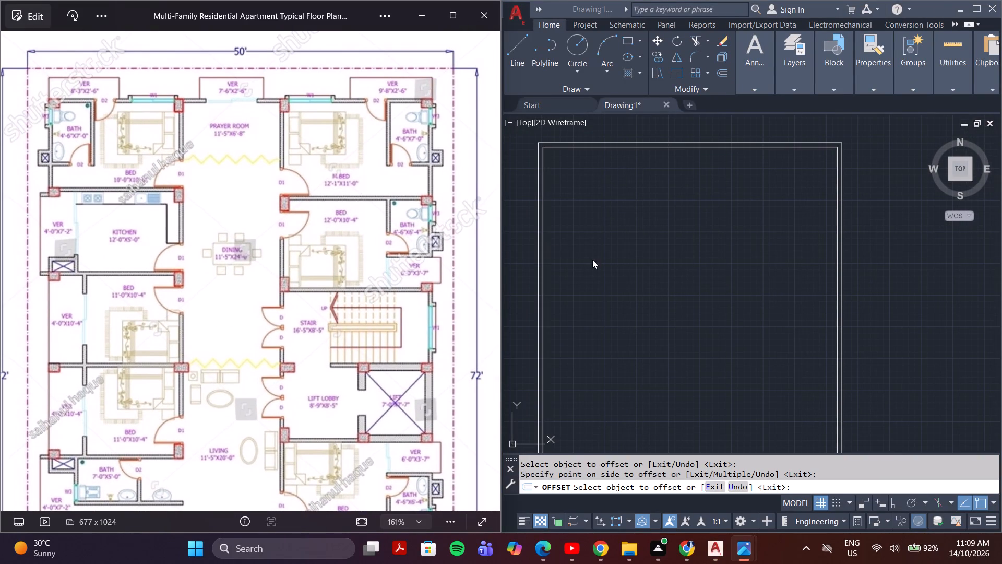
pyautogui.moveTo(627, 240); pyautogui.dragTo(619, 261, button='middle')
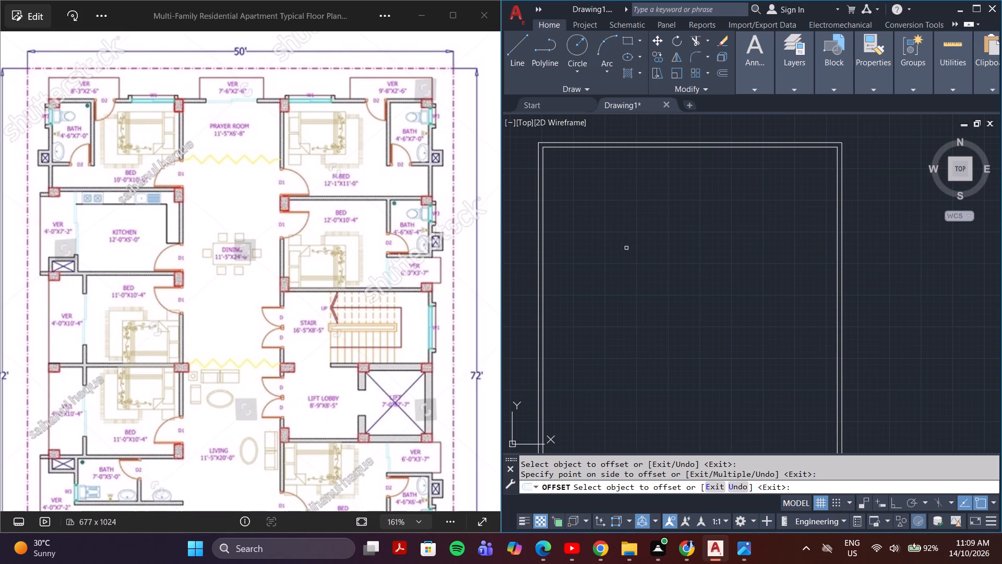
pyautogui.press('Escape')
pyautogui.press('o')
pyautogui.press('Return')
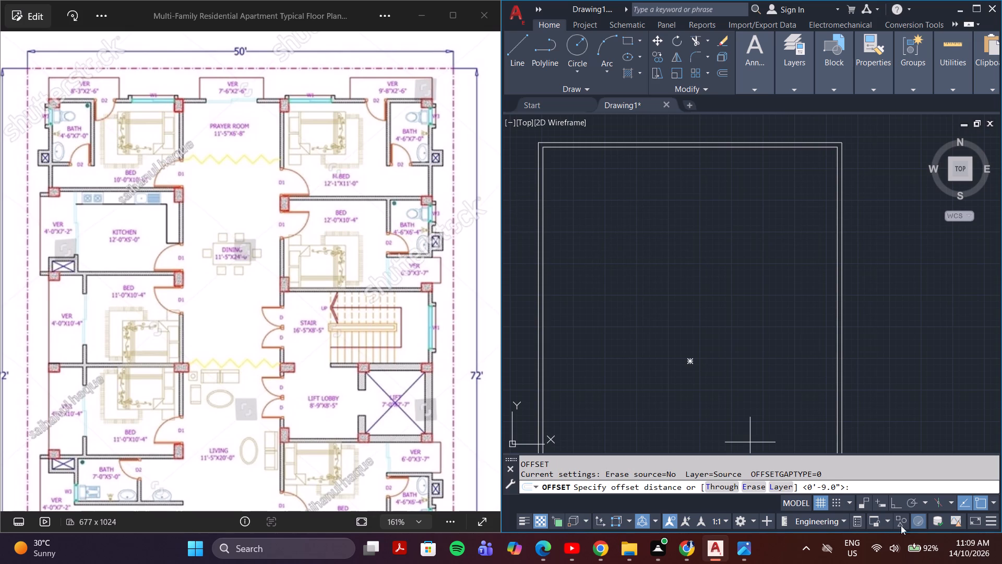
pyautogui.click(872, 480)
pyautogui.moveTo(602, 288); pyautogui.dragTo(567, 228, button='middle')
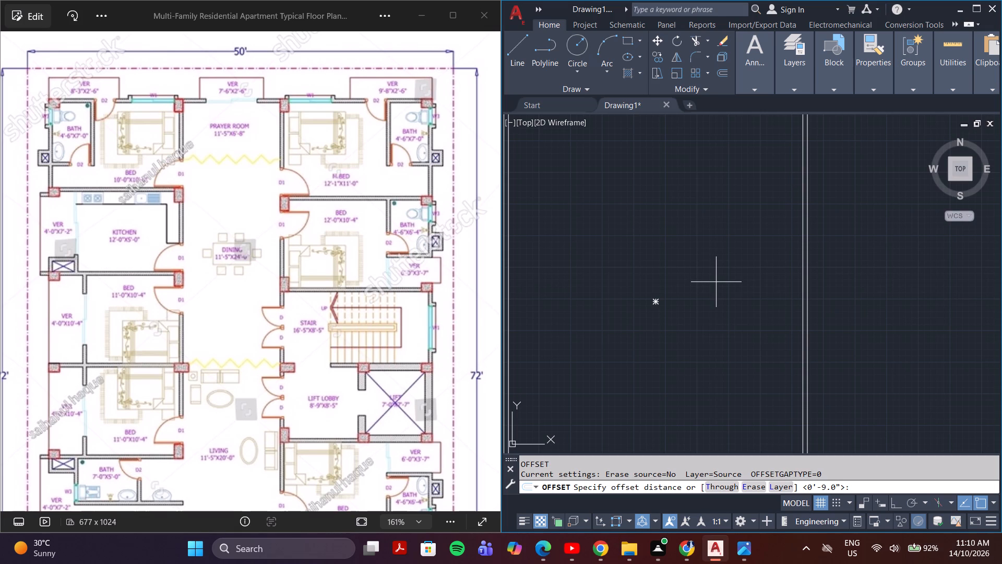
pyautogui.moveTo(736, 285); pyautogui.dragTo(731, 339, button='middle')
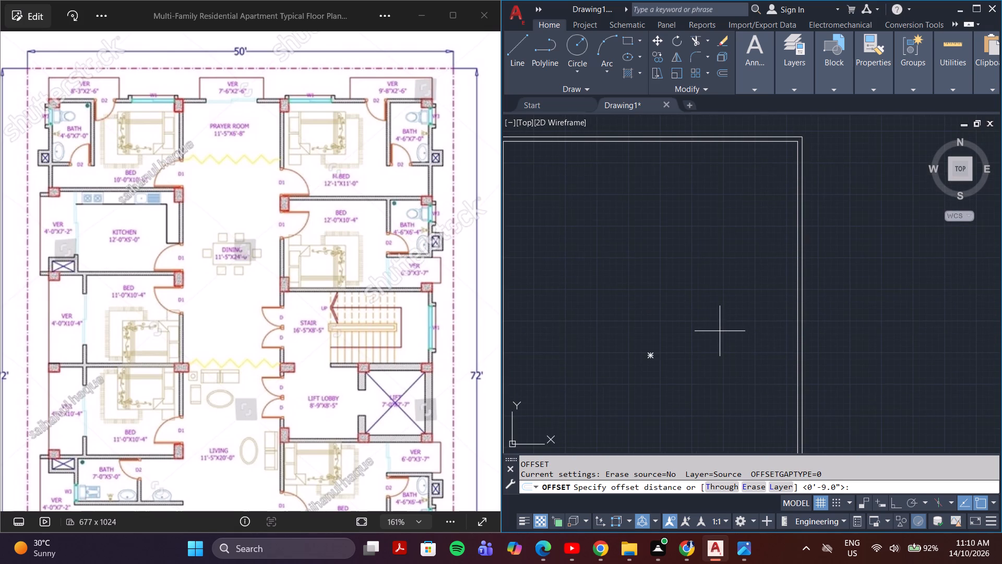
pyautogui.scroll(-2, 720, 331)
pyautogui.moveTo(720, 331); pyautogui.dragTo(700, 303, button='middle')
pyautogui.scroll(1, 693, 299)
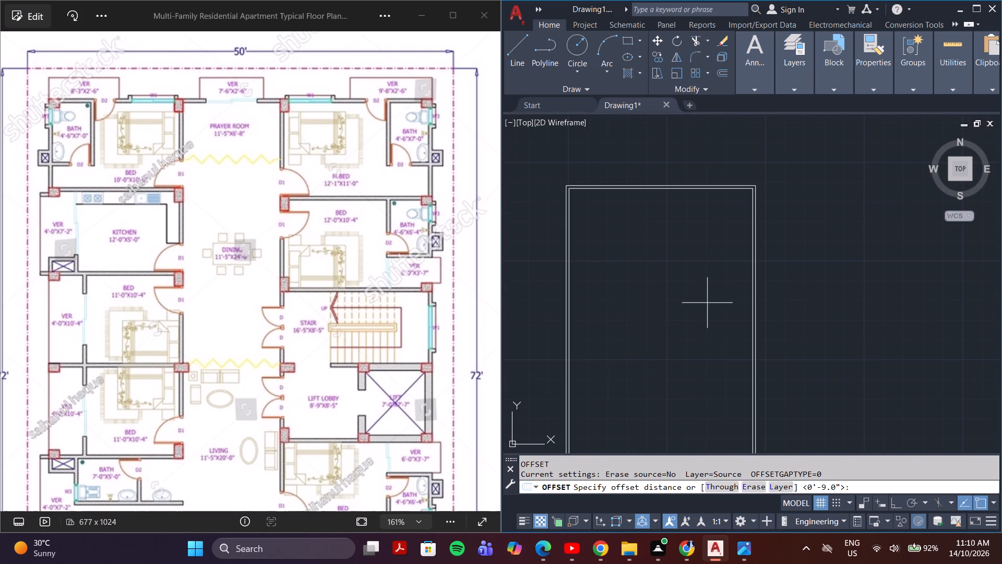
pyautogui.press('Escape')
# Explode the inner offset rectangle into separate lines.
pyautogui.scroll(3, 751, 273)
pyautogui.click(756, 272)
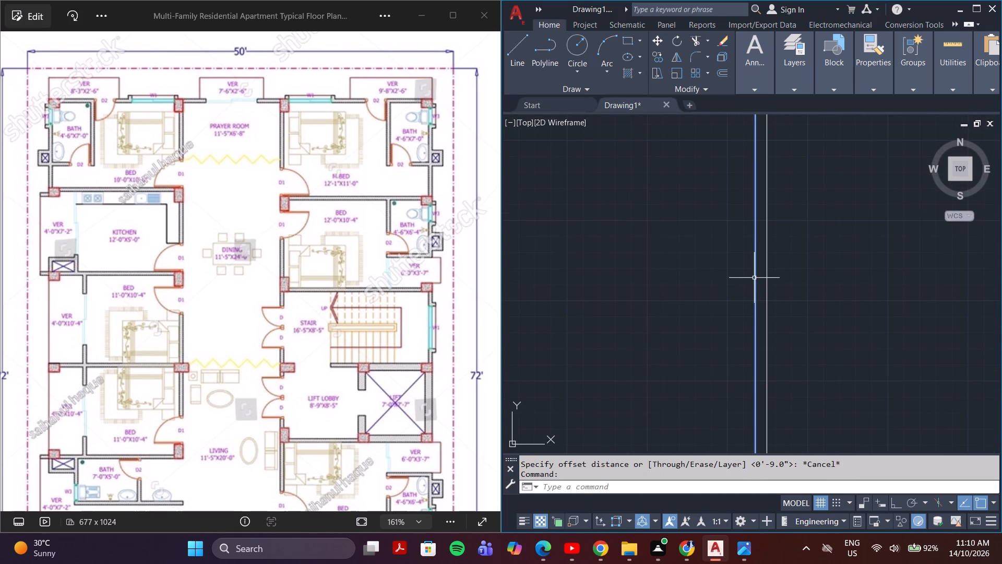
pyautogui.press('x')
pyautogui.press('Return')
pyautogui.click(754, 278)
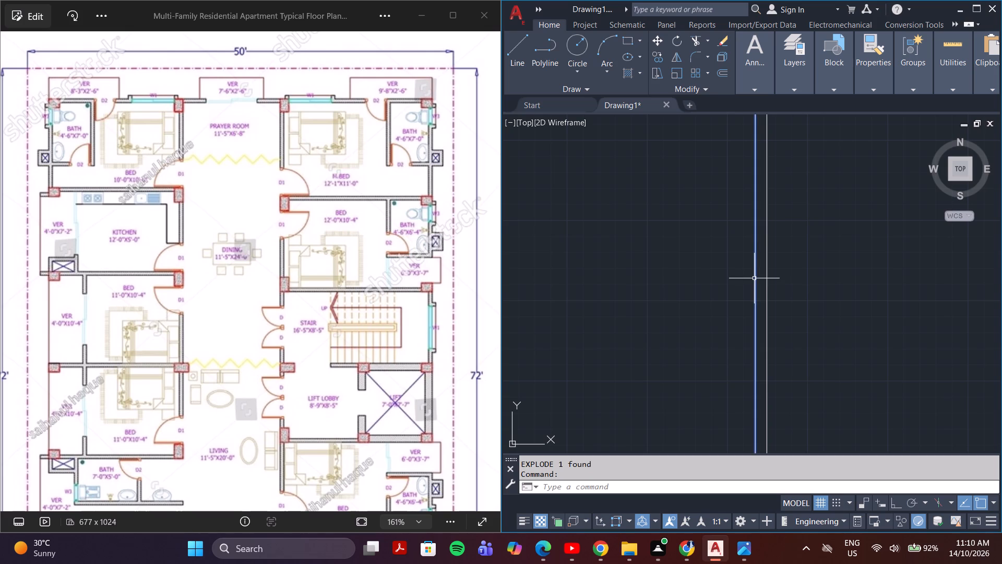
pyautogui.press('Escape')
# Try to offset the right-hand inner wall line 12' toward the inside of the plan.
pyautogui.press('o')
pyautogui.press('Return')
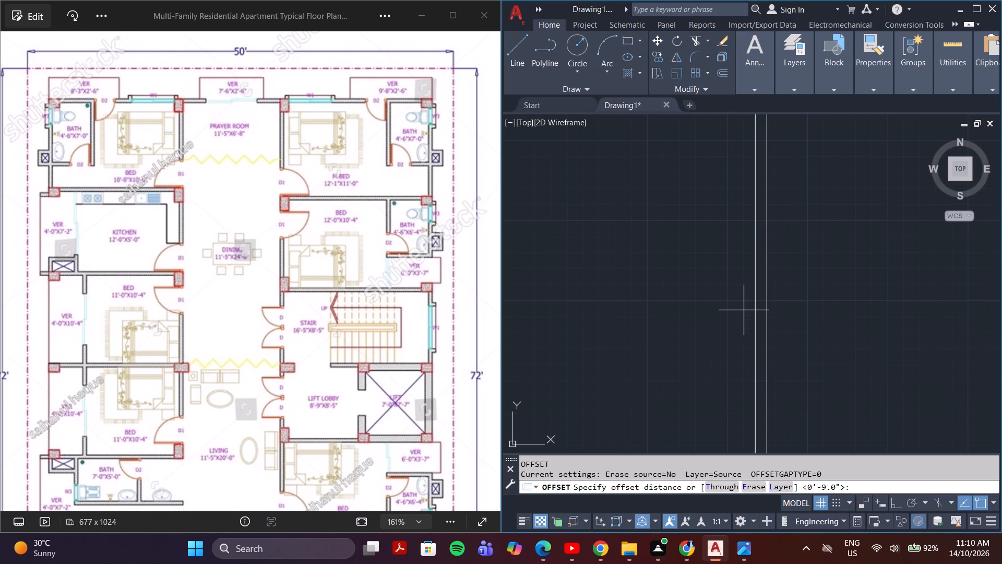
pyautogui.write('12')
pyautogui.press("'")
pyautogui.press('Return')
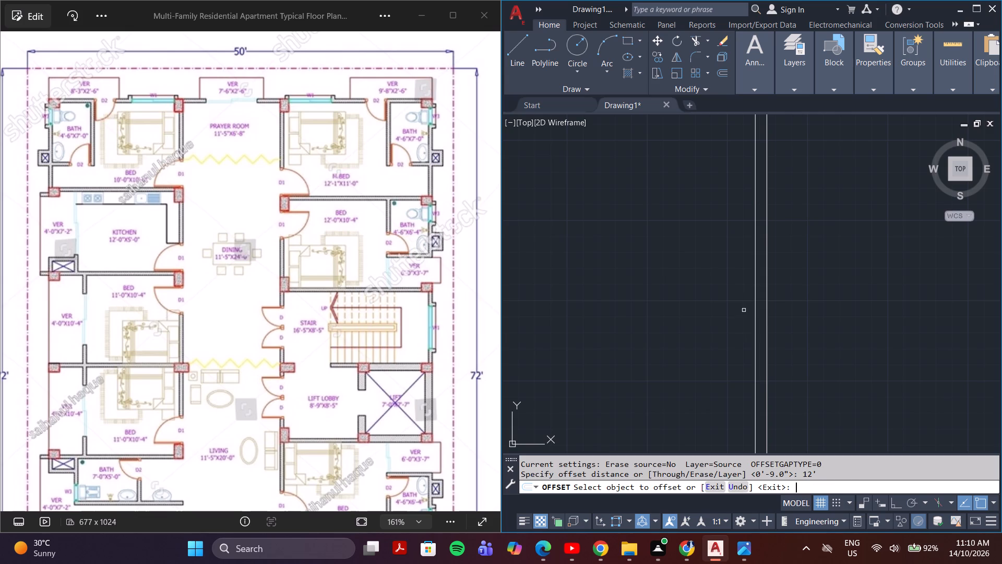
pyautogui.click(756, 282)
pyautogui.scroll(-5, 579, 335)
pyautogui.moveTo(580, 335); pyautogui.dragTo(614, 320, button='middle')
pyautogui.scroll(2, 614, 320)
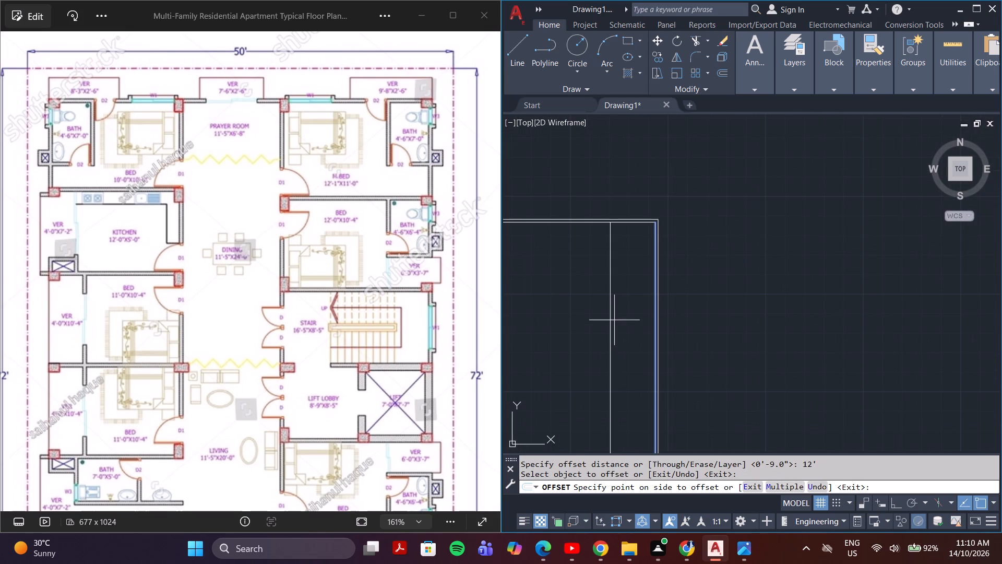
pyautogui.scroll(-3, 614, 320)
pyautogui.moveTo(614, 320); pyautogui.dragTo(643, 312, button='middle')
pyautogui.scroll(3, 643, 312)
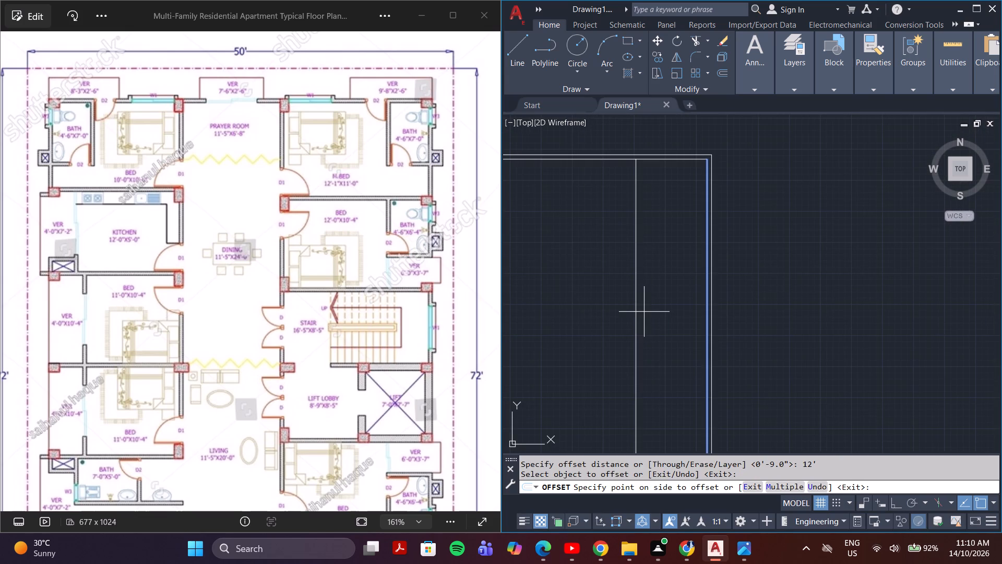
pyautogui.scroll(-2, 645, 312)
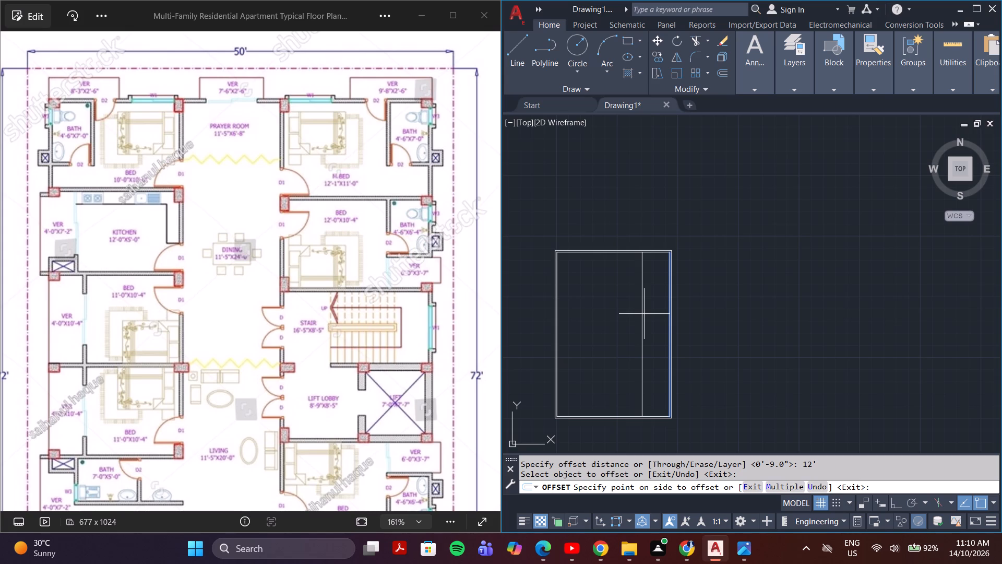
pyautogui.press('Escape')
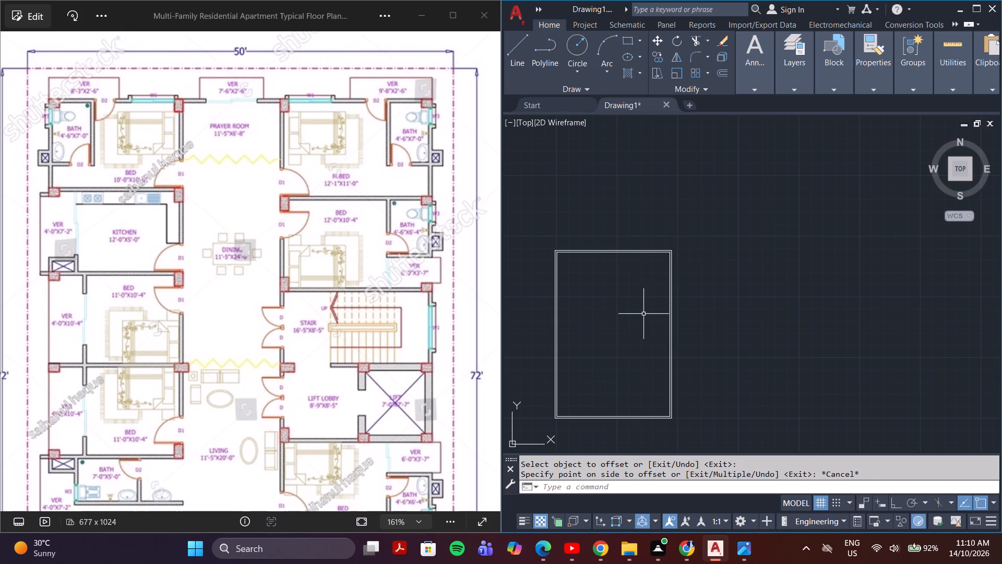
# Offset the right-hand inner wall line 5' toward the inside of the plan.
pyautogui.scroll(3, 674, 300)
pyautogui.click(655, 258)
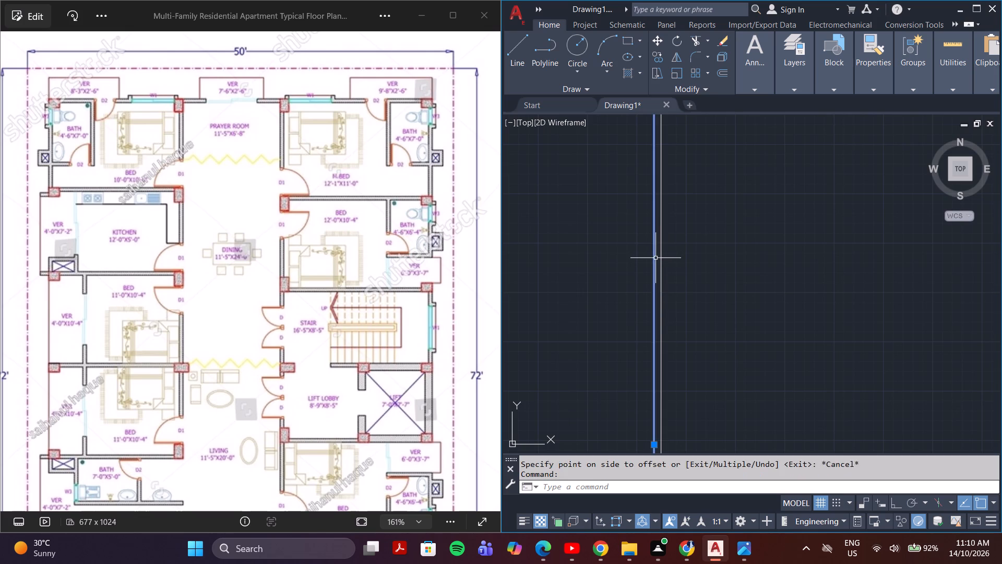
pyautogui.press('Escape')
pyautogui.press('o')
pyautogui.press('Return')
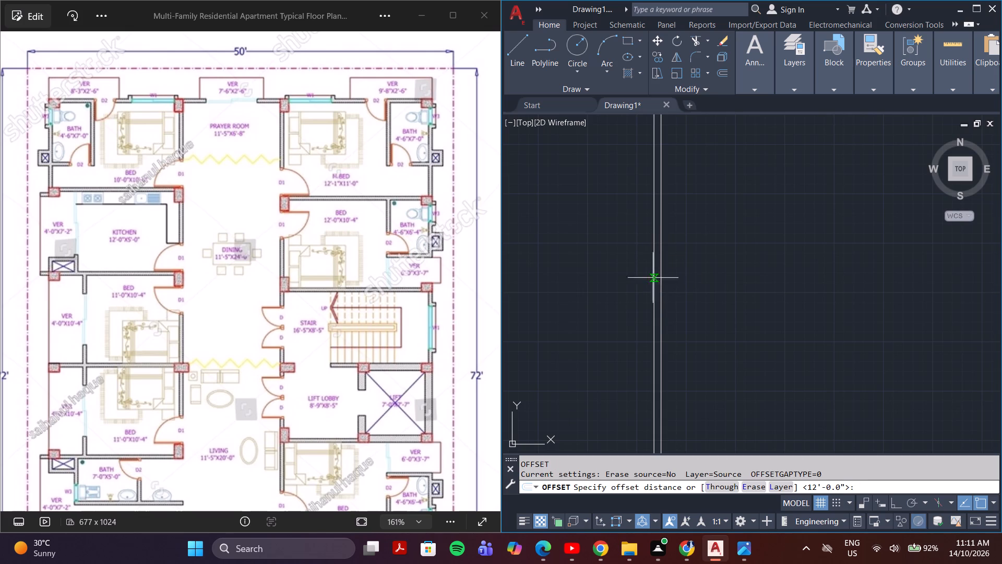
pyautogui.click(864, 485)
pyautogui.write("5'")
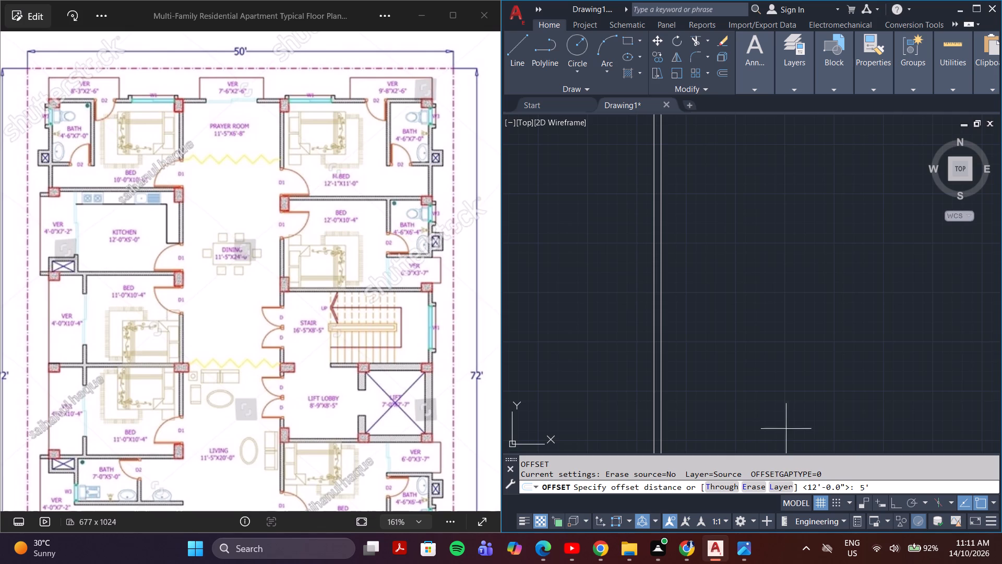
pyautogui.press('Return')
pyautogui.click(653, 286)
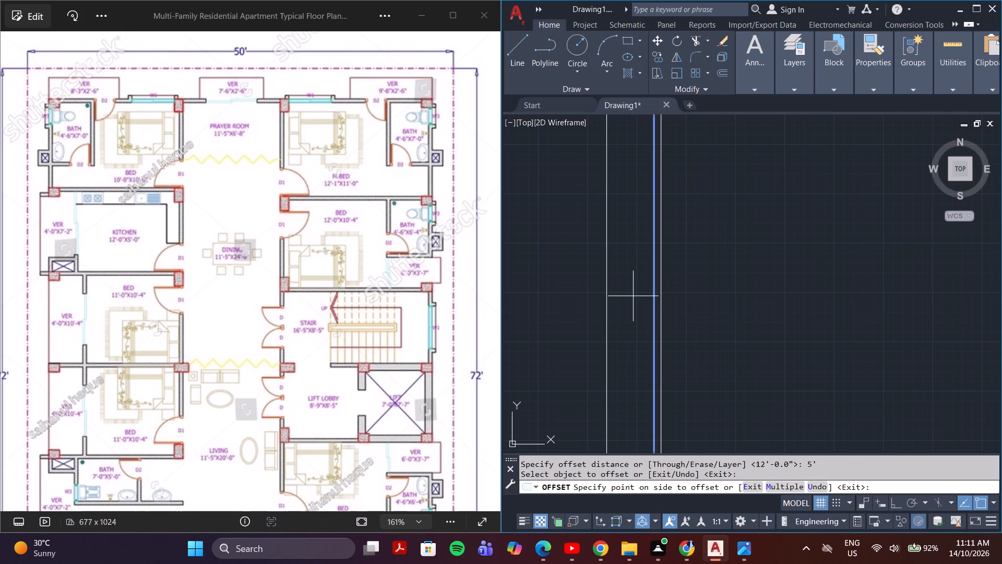
pyautogui.click(633, 296)
pyautogui.scroll(-2, 605, 286)
pyautogui.moveTo(600, 263); pyautogui.dragTo(592, 362, button='middle')
pyautogui.scroll(2, 590, 359)
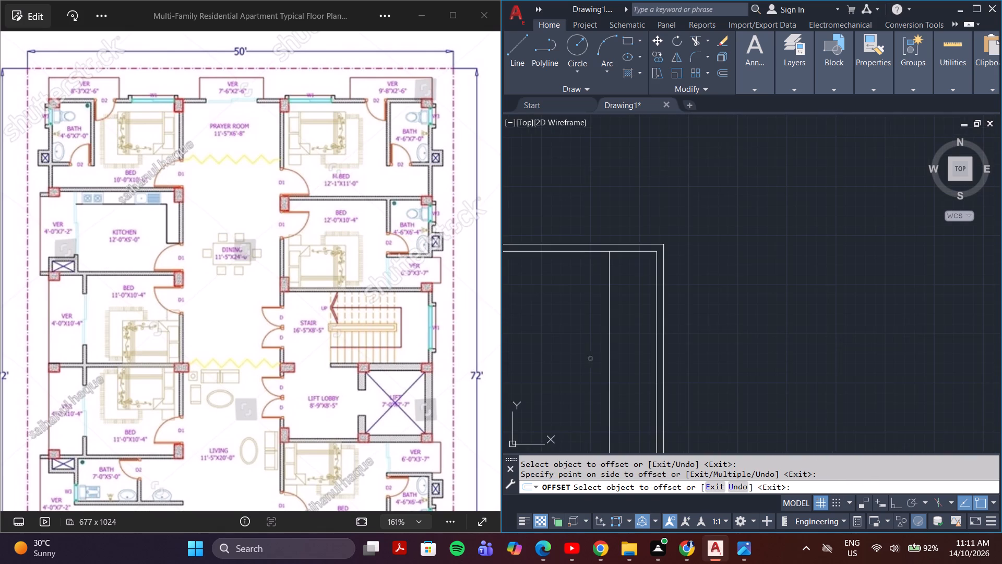
pyautogui.press('Escape')
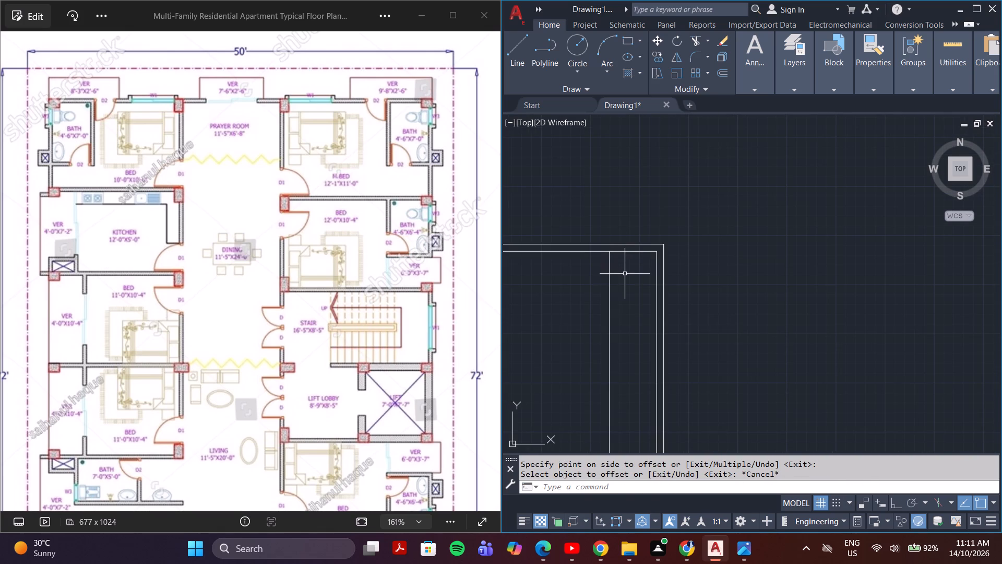
# Offset the upper inner wall line 7' down into the plan, crossing the new vertical line near the upper-right corner.
pyautogui.press('o')
pyautogui.press('Return')
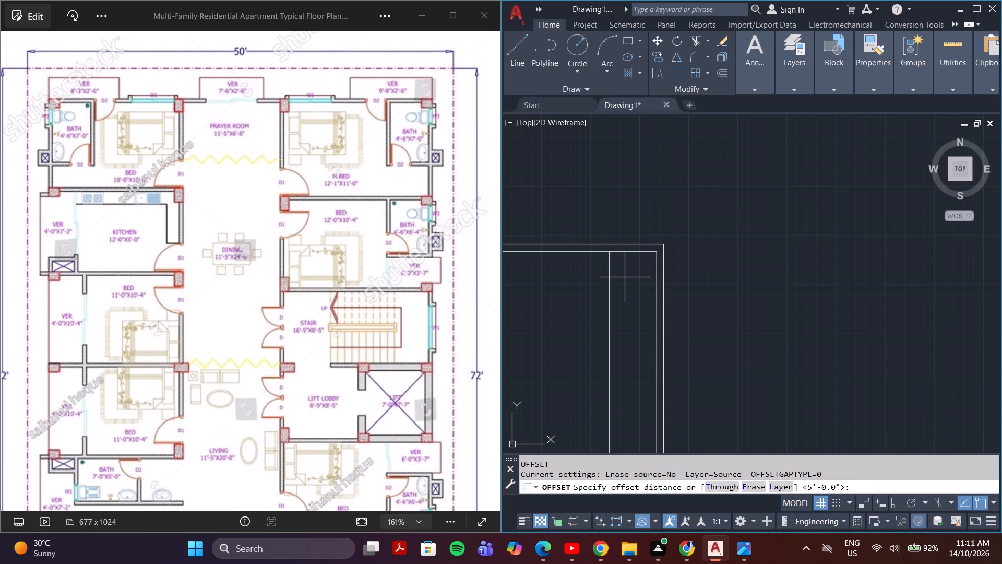
pyautogui.press('7')
pyautogui.press("'")
pyautogui.press('Return')
pyautogui.click(623, 253)
pyautogui.click(623, 307)
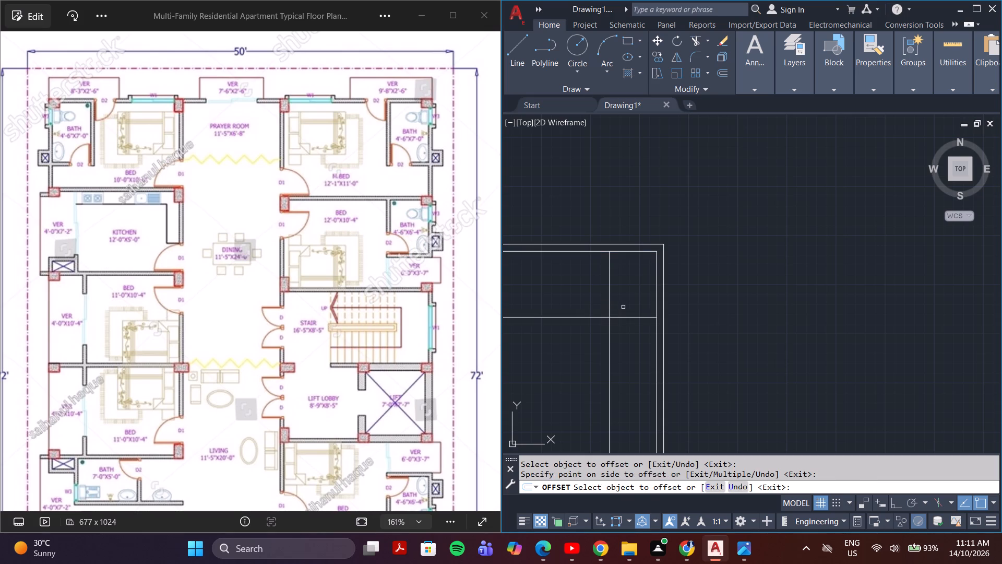
pyautogui.scroll(1, 617, 336)
pyautogui.moveTo(617, 336); pyautogui.dragTo(662, 358, button='middle')
pyautogui.scroll(-3, 667, 358)
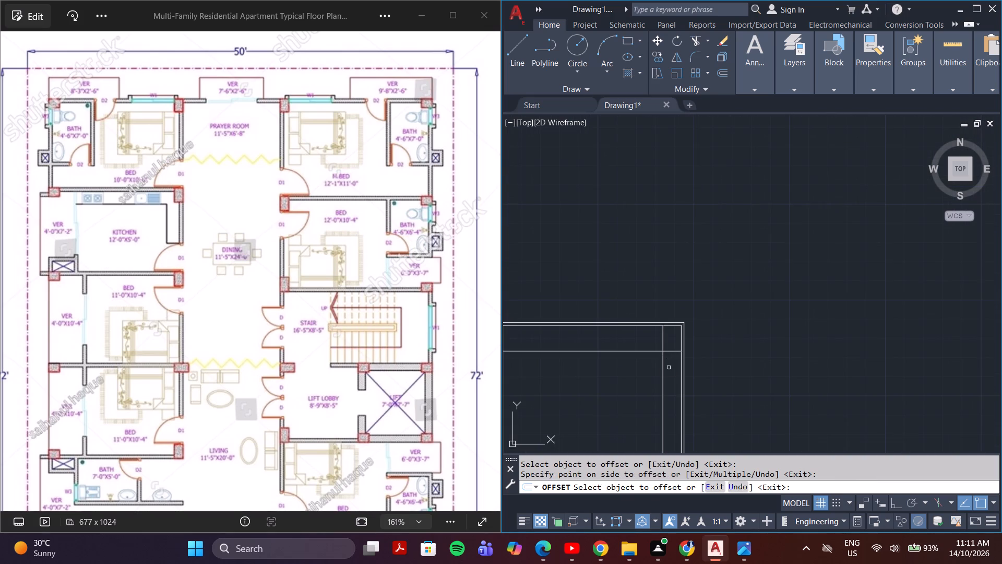
pyautogui.moveTo(669, 368); pyautogui.dragTo(669, 355, button='middle')
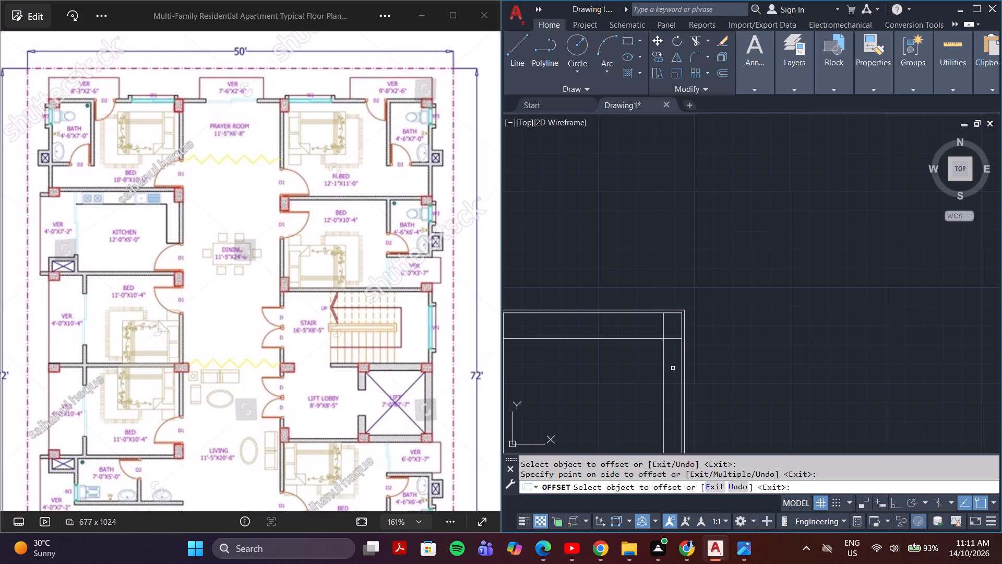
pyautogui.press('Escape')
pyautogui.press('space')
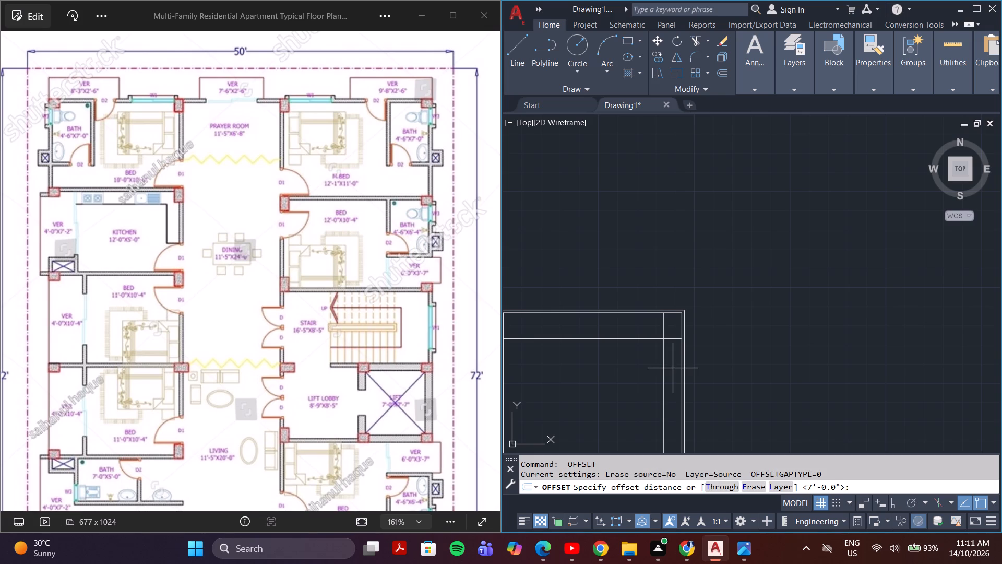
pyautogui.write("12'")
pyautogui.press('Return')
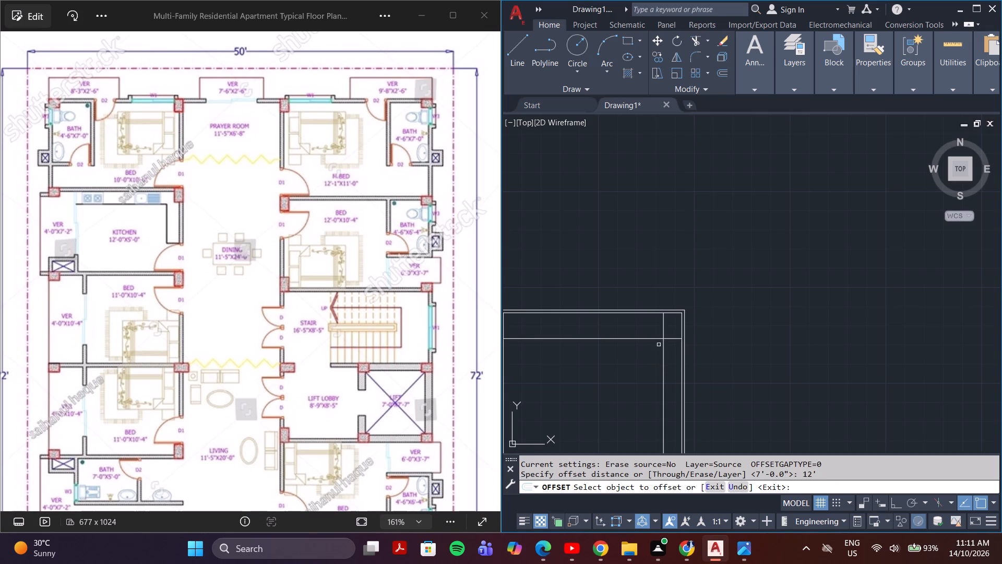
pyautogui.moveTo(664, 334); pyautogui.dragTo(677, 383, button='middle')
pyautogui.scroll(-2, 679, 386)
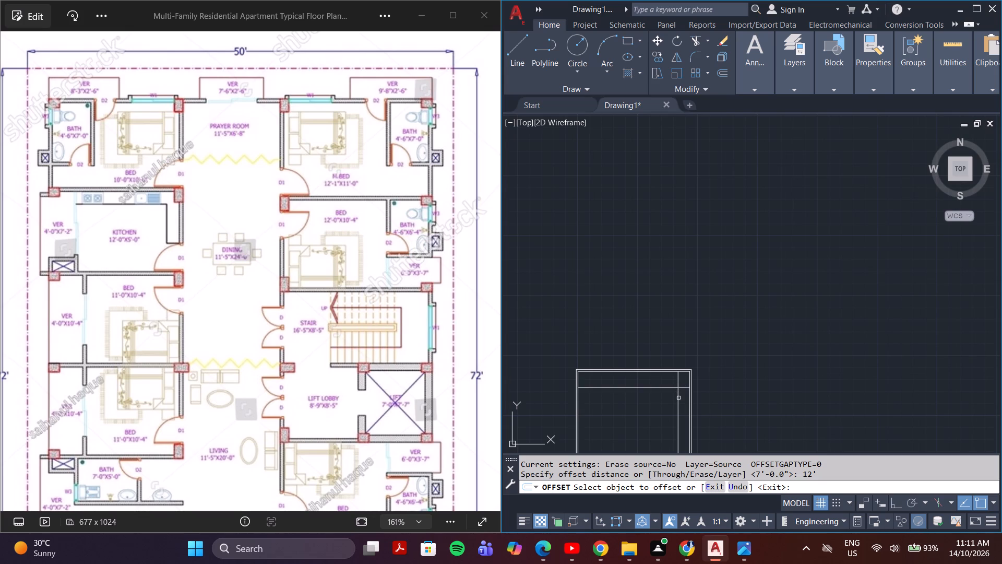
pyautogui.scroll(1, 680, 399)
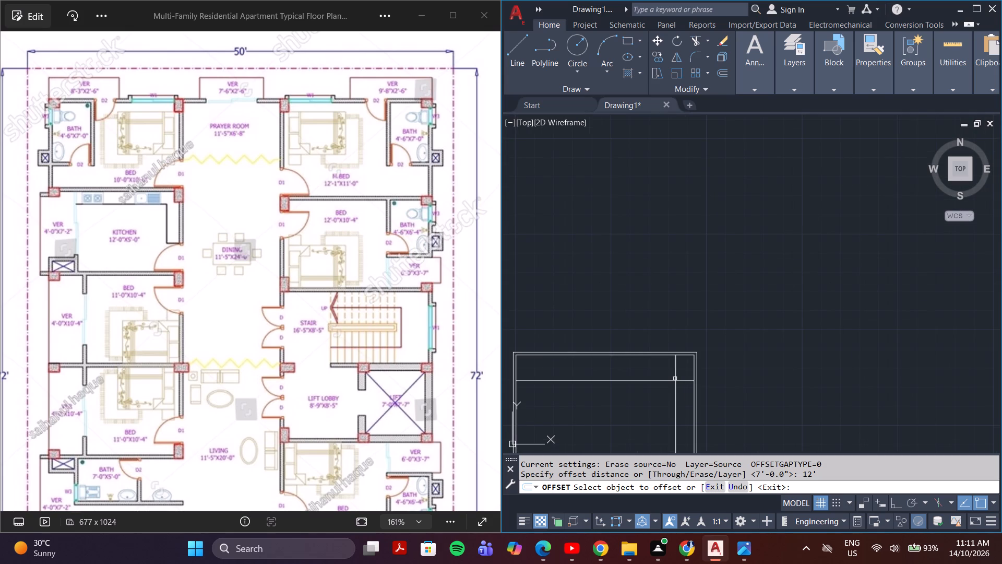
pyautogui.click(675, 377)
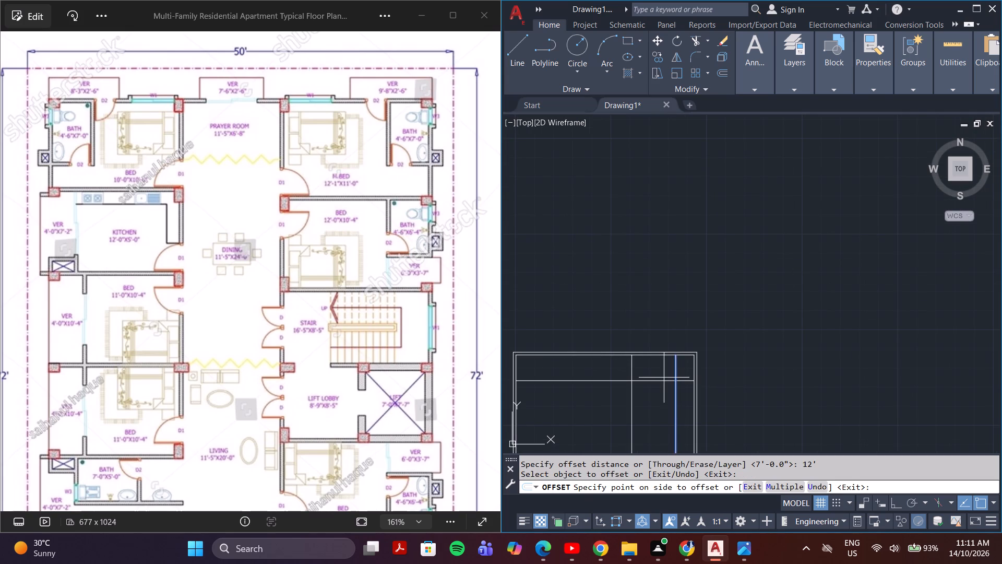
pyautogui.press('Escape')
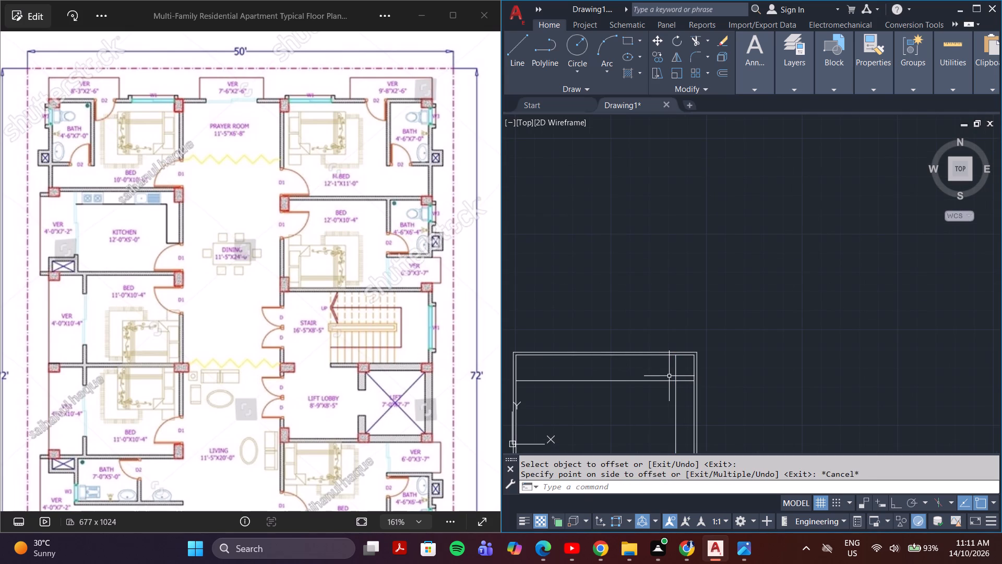
# Offset the vertical partition line near the right-hand inner wall 6" toward the inside of the plan.
pyautogui.press('space')
pyautogui.write('6"')
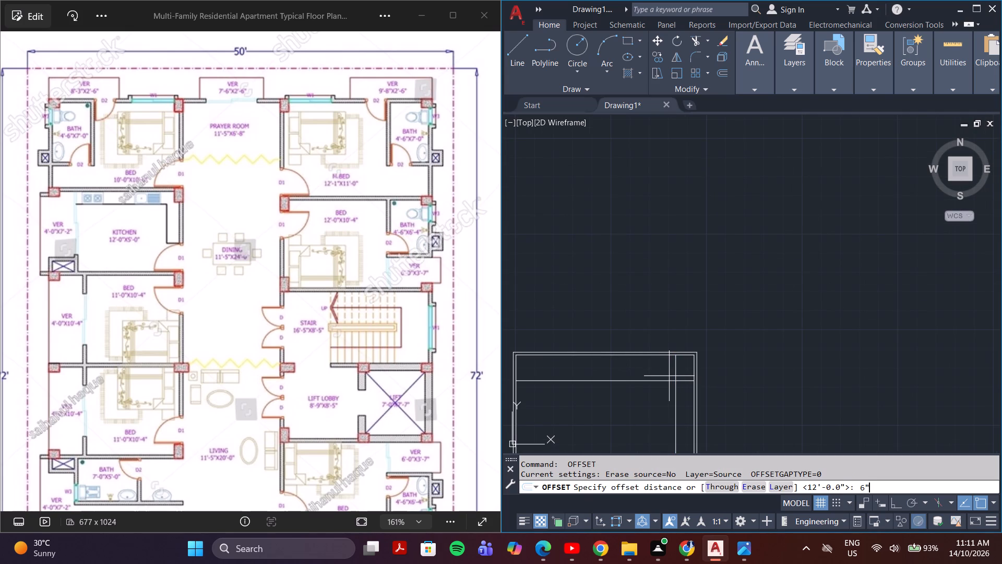
pyautogui.press('Return')
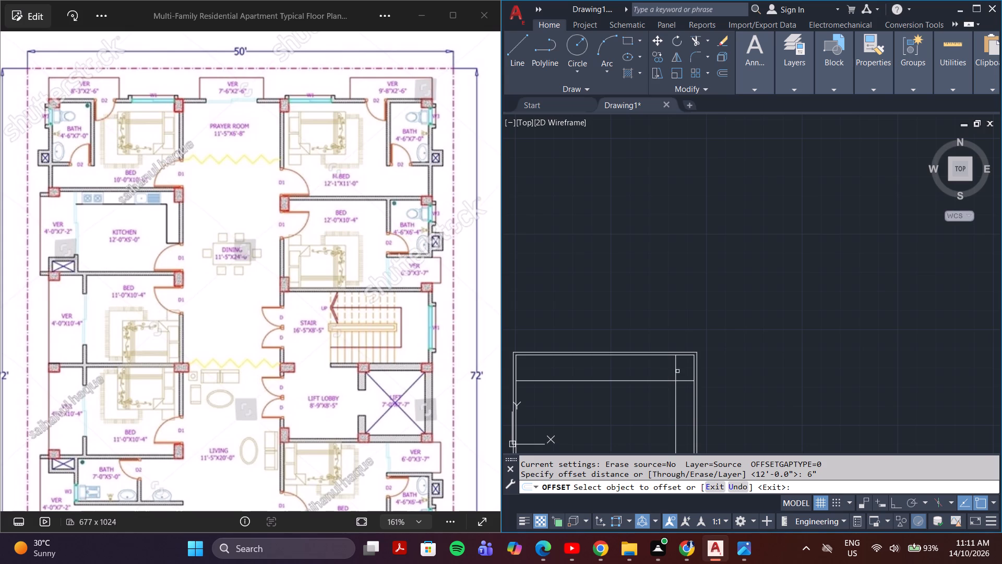
pyautogui.click(677, 371)
pyautogui.click(669, 377)
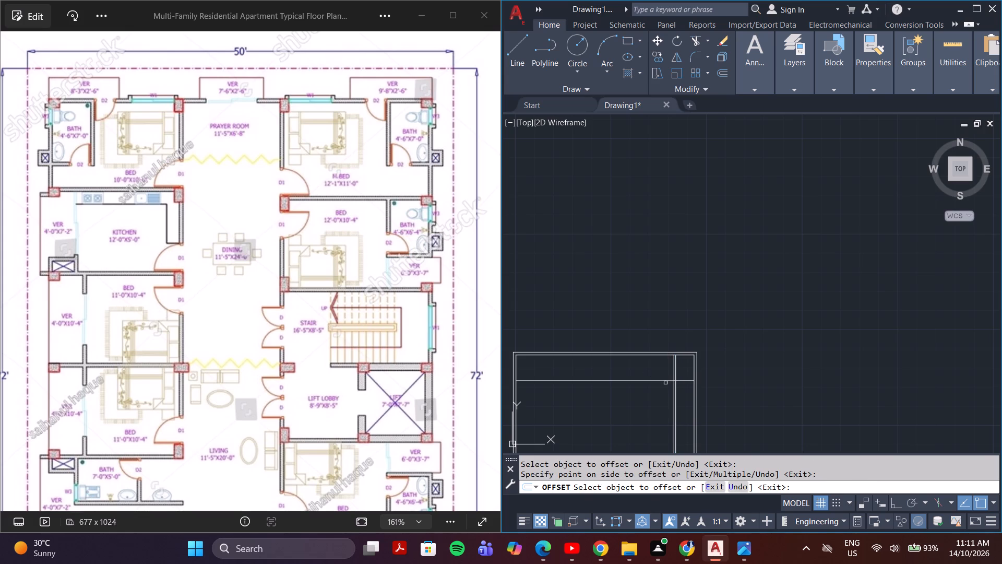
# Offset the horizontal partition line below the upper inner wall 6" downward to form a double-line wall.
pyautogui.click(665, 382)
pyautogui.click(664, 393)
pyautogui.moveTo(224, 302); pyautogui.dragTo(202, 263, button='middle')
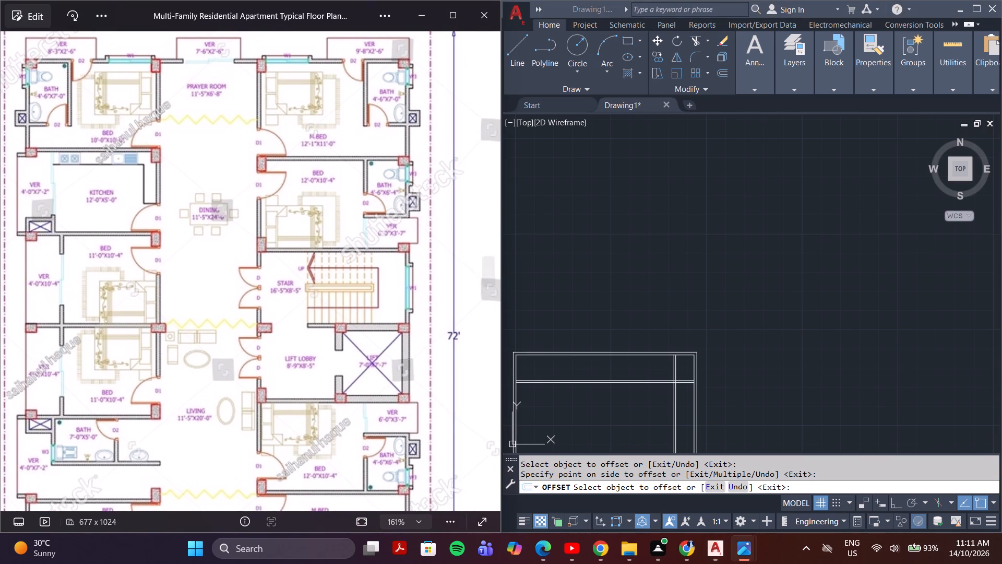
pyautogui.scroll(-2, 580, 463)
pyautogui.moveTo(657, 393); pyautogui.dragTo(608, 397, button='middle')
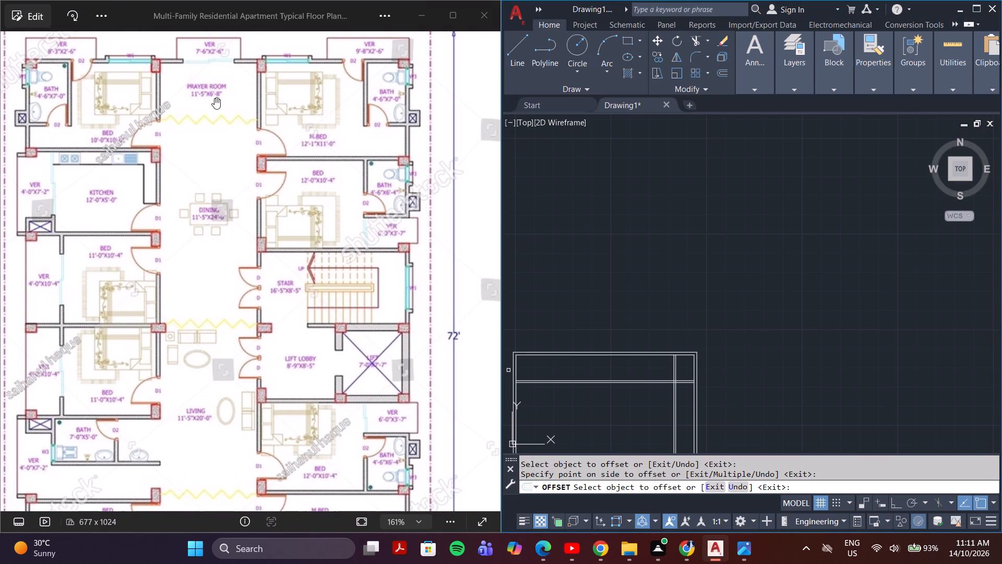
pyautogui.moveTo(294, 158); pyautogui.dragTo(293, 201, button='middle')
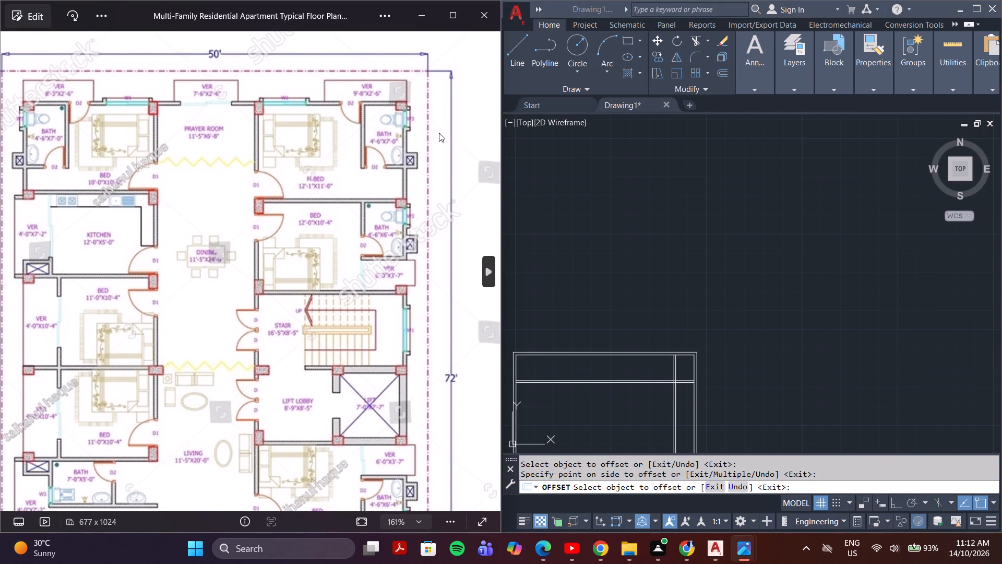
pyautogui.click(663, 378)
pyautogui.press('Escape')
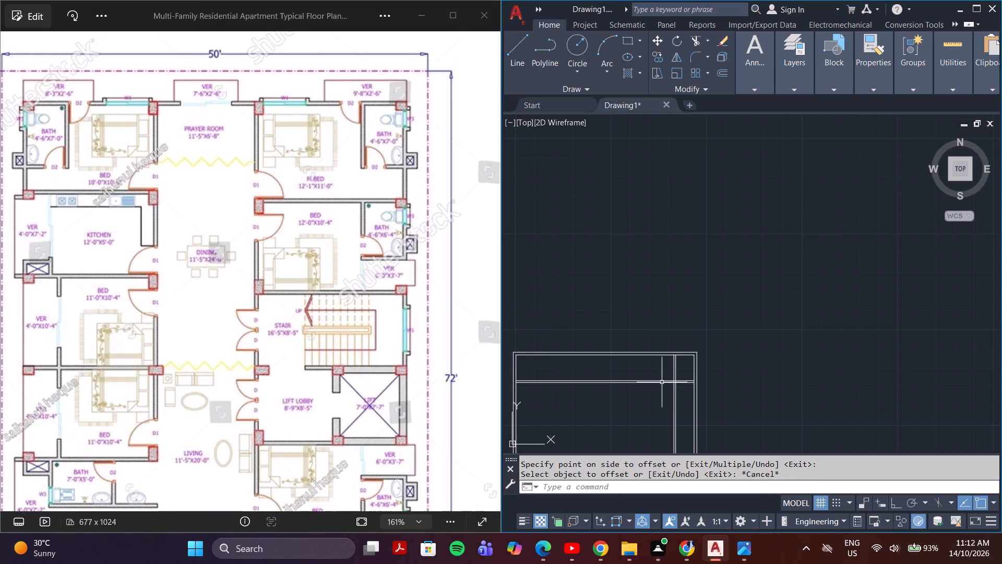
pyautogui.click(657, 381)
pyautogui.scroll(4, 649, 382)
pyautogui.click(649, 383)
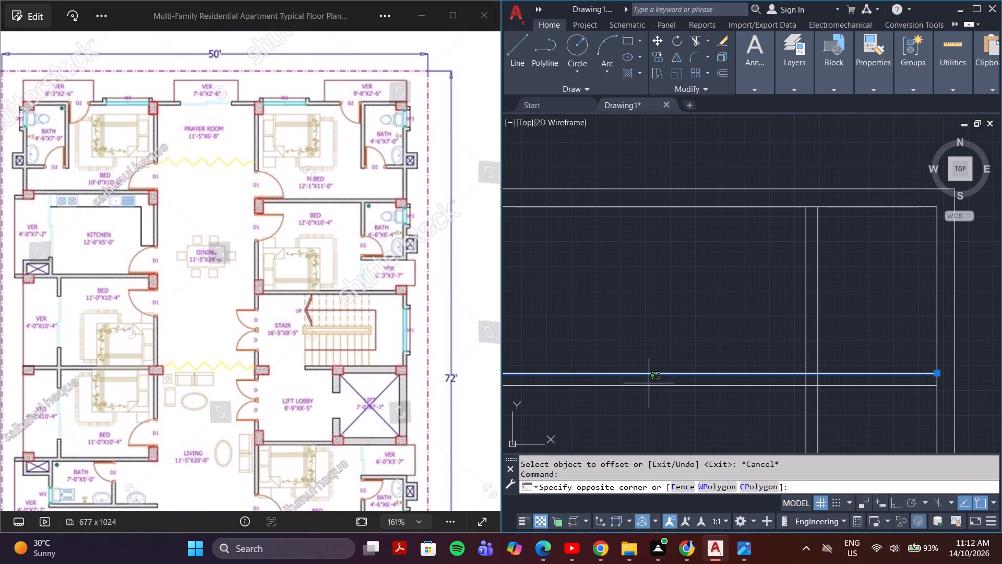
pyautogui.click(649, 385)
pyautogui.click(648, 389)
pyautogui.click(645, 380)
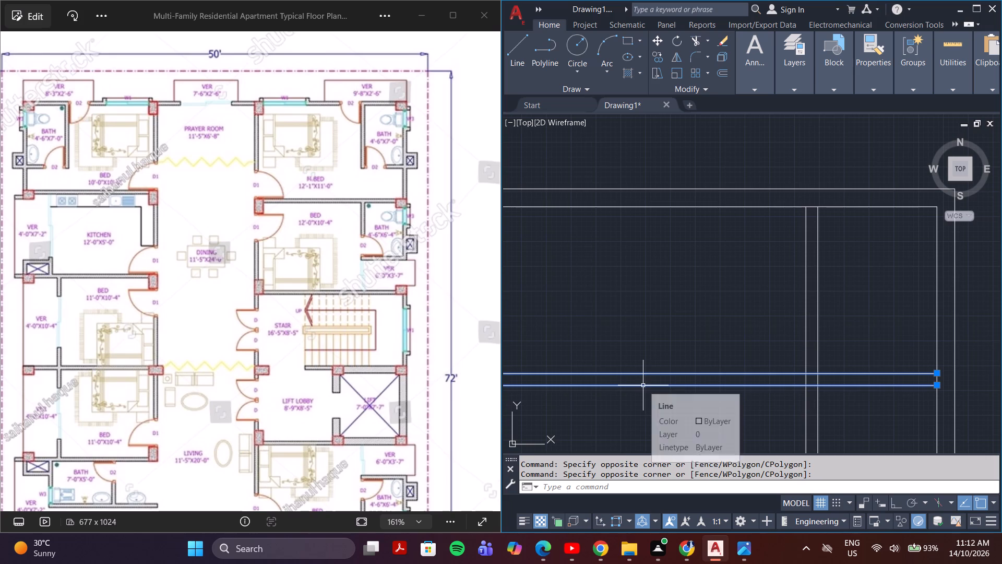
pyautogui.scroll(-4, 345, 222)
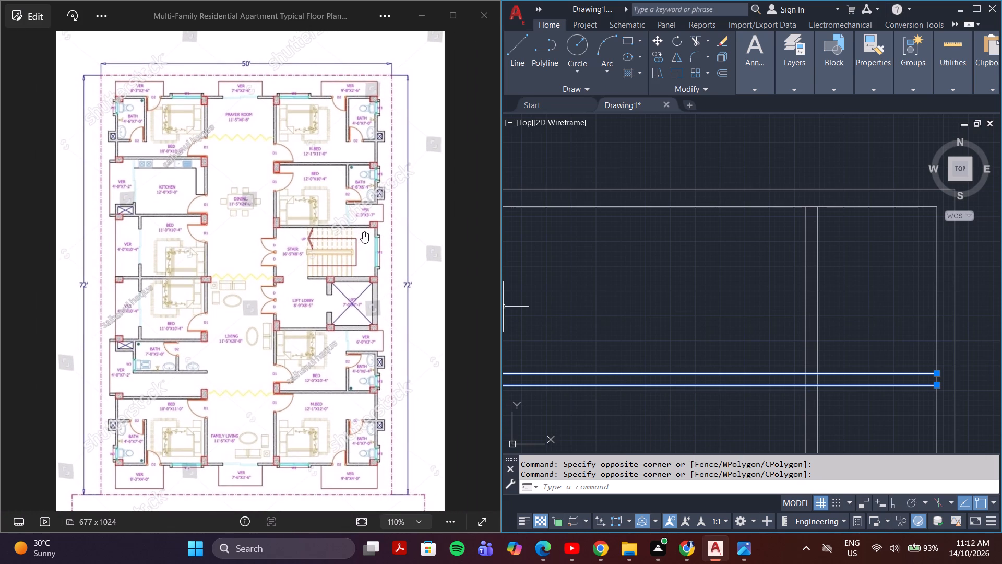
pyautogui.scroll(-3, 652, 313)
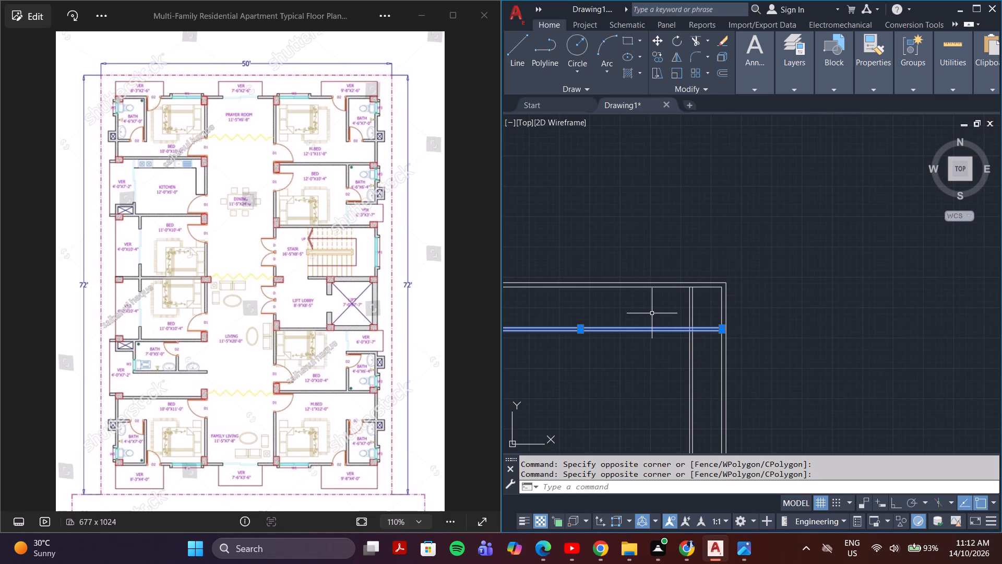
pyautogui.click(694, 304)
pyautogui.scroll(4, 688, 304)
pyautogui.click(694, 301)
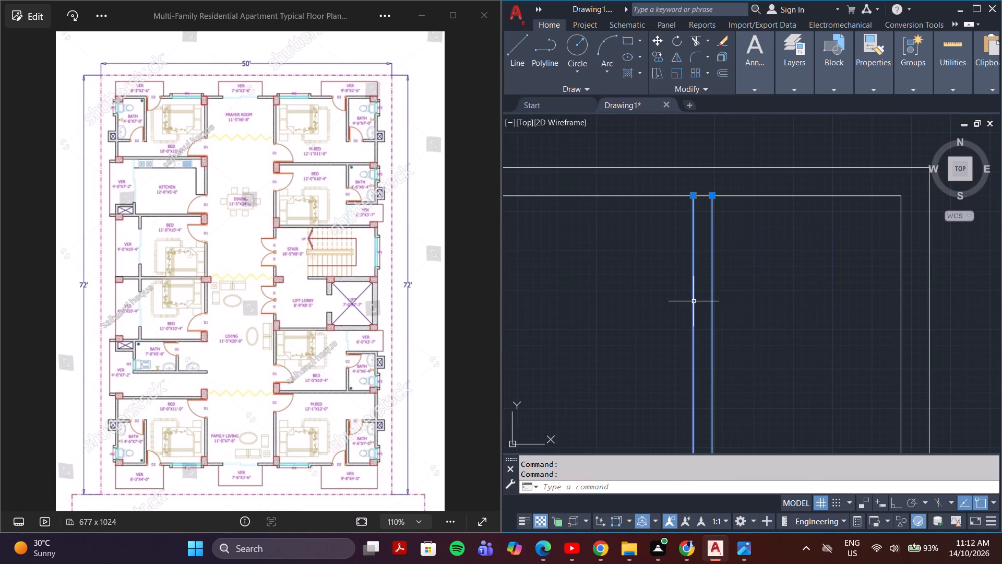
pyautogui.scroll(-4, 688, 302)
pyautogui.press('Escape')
# Erase the two parallel horizontal partition lines below the upper inner wall, keeping the vertical pair.
pyautogui.click(664, 324)
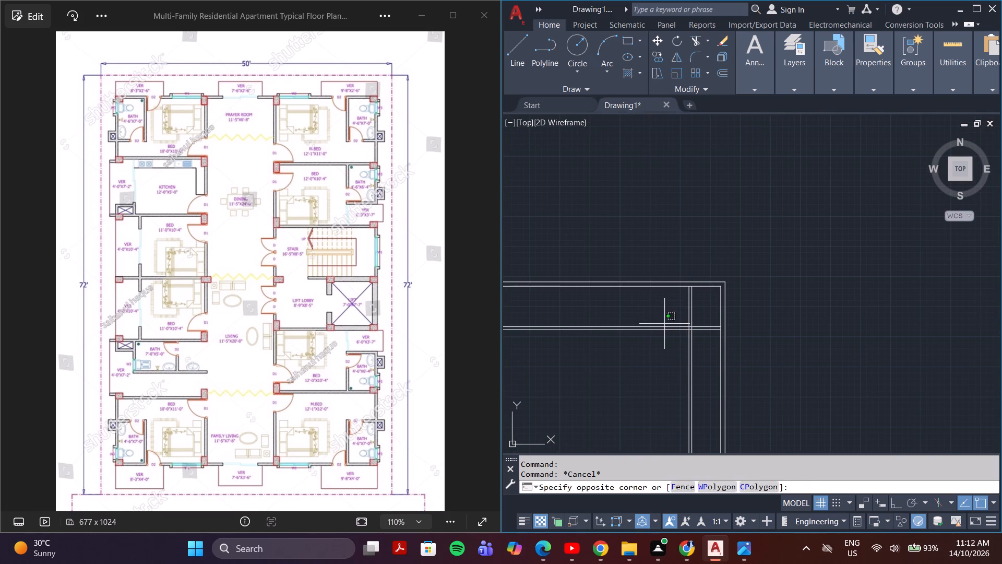
pyautogui.click(659, 328)
pyautogui.scroll(4, 652, 332)
pyautogui.click(652, 320)
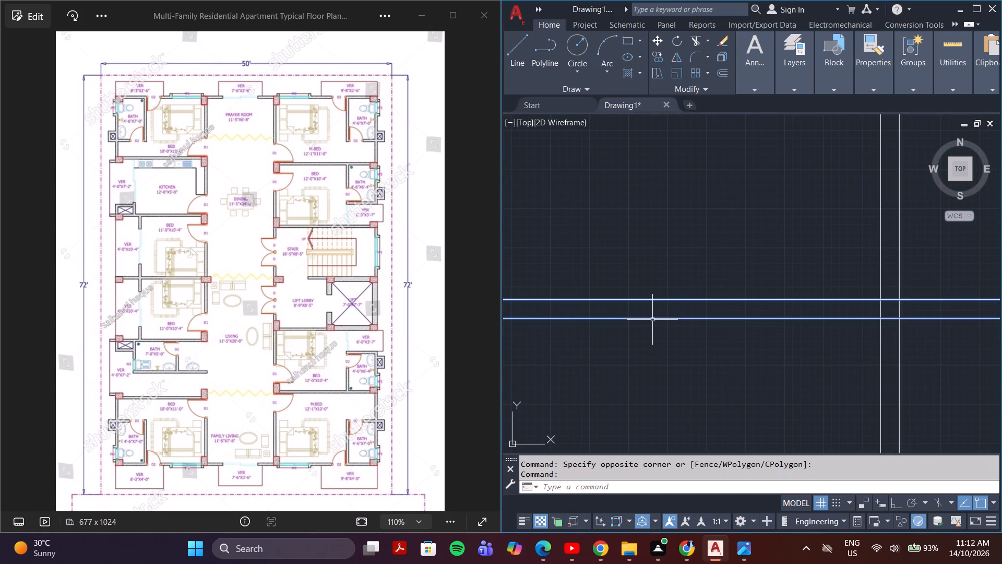
pyautogui.press('Delete')
# Offset the upper inner wall line 2.5' down into the plan.
pyautogui.scroll(-3, 652, 285)
pyautogui.moveTo(652, 280); pyautogui.dragTo(815, 321, button='middle')
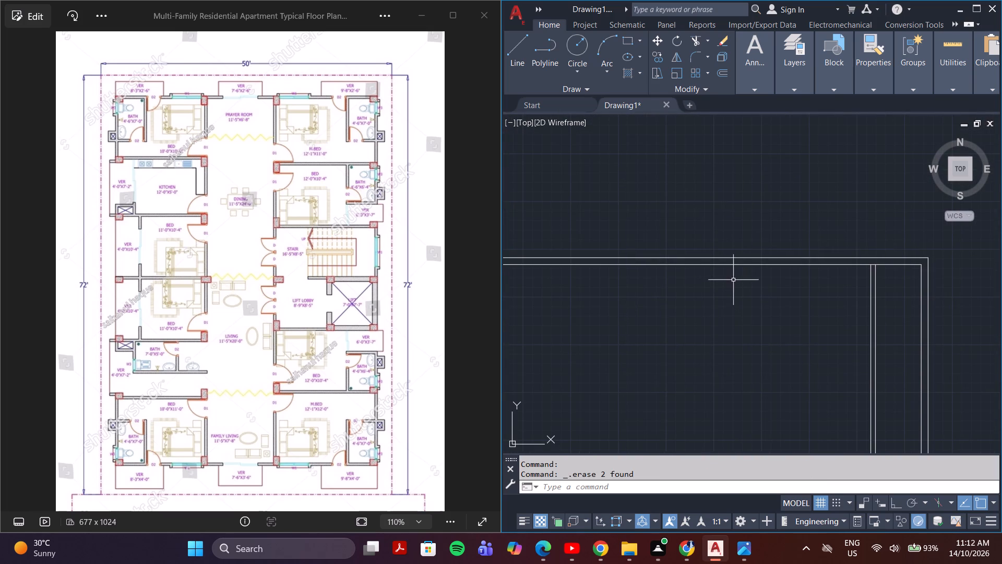
pyautogui.press('o')
pyautogui.press('Return')
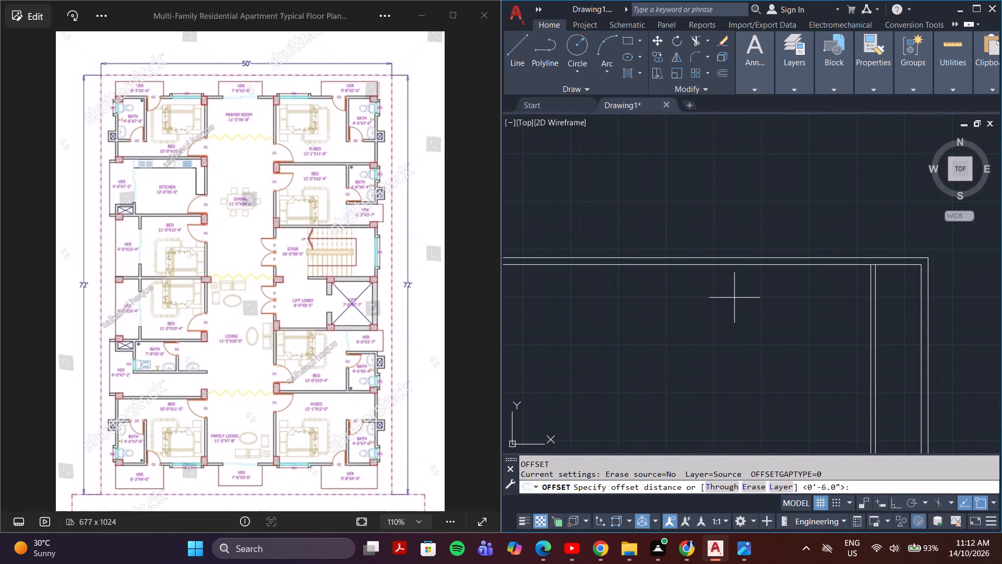
pyautogui.press('2')
pyautogui.press('.')
pyautogui.press('5')
pyautogui.press("'")
pyautogui.press('Return')
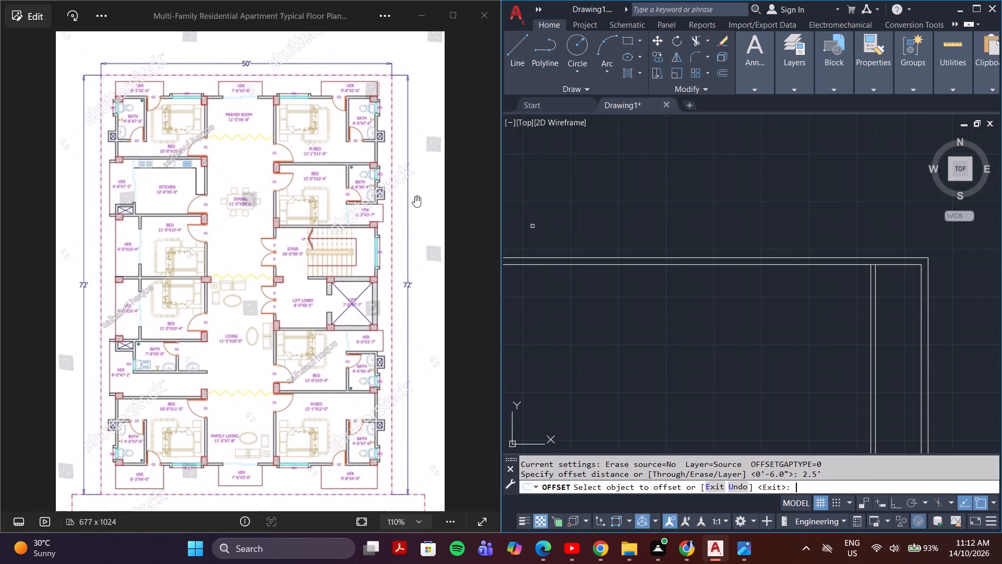
pyautogui.click(635, 266)
pyautogui.click(633, 284)
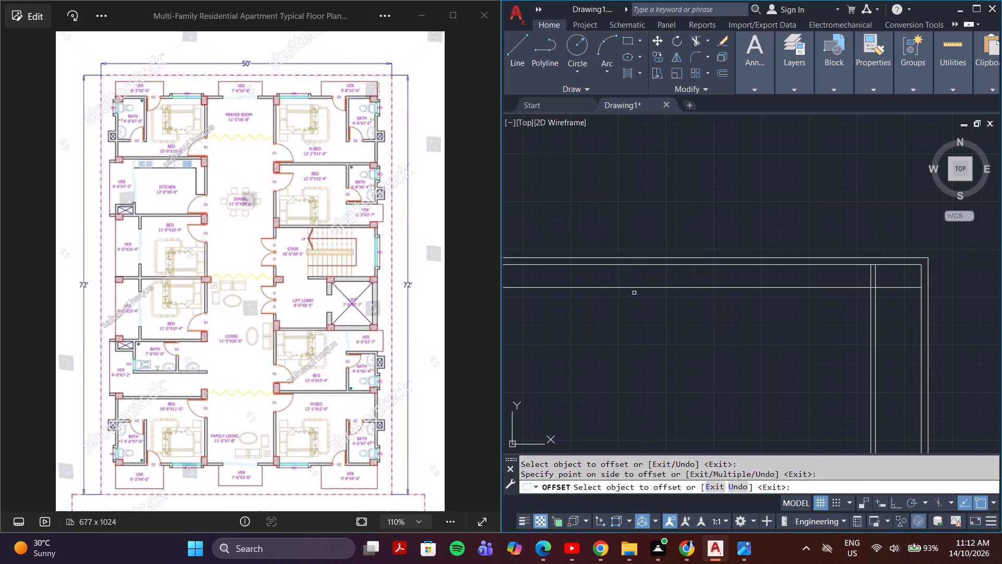
pyautogui.moveTo(645, 310); pyautogui.dragTo(678, 286, button='middle')
pyautogui.press('Escape')
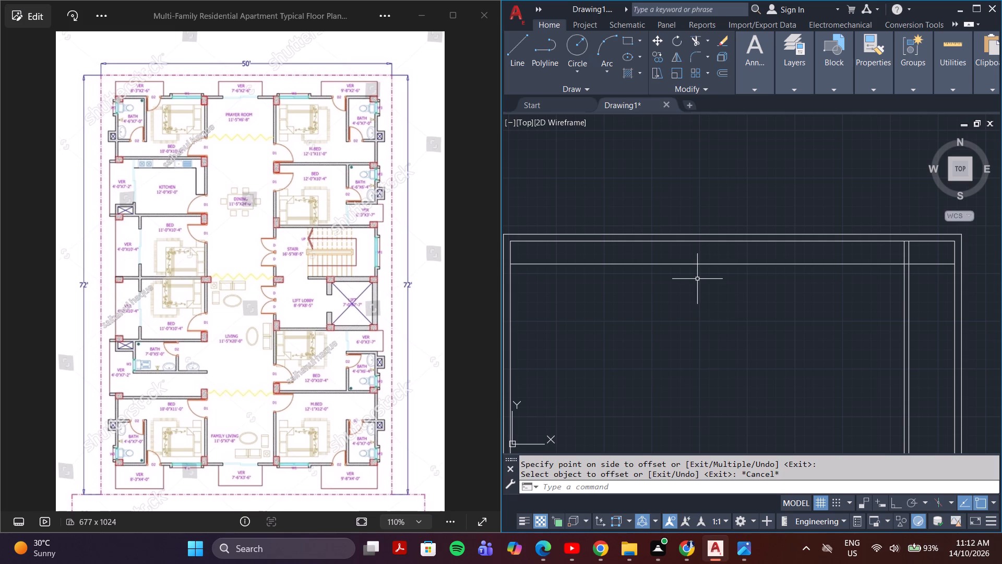
pyautogui.press('Escape')
# Offset the new horizontal line below the upper inner wall 6" downward to give the wall its thickness.
pyautogui.press('o')
pyautogui.press('Return')
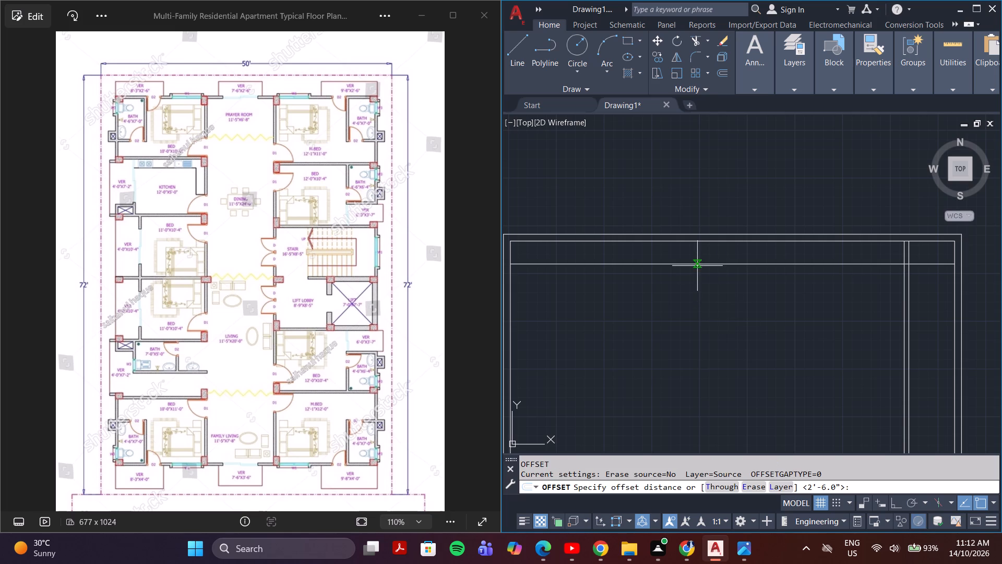
pyautogui.write('6"')
pyautogui.press('Return')
pyautogui.click(699, 264)
pyautogui.click(699, 280)
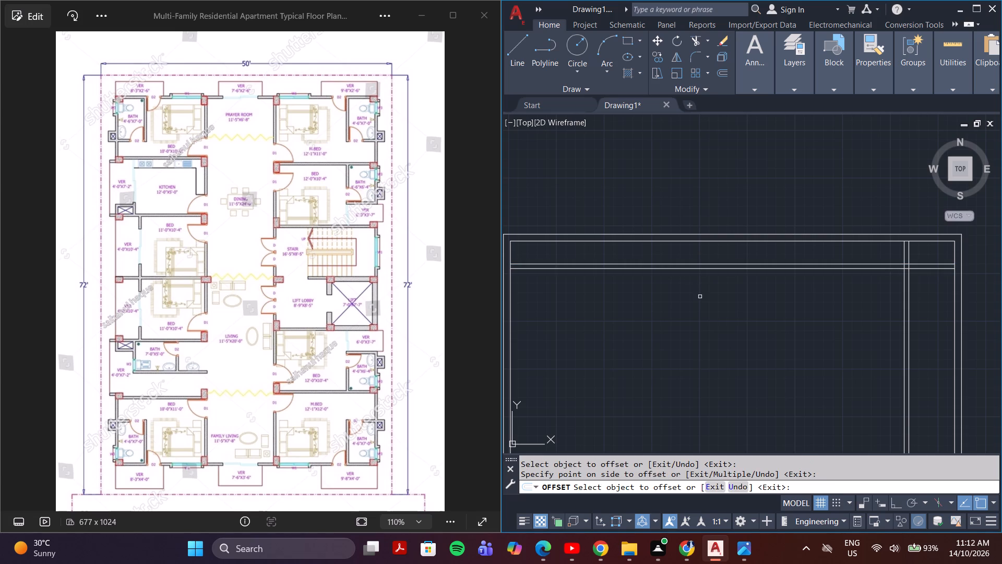
pyautogui.press('Escape')
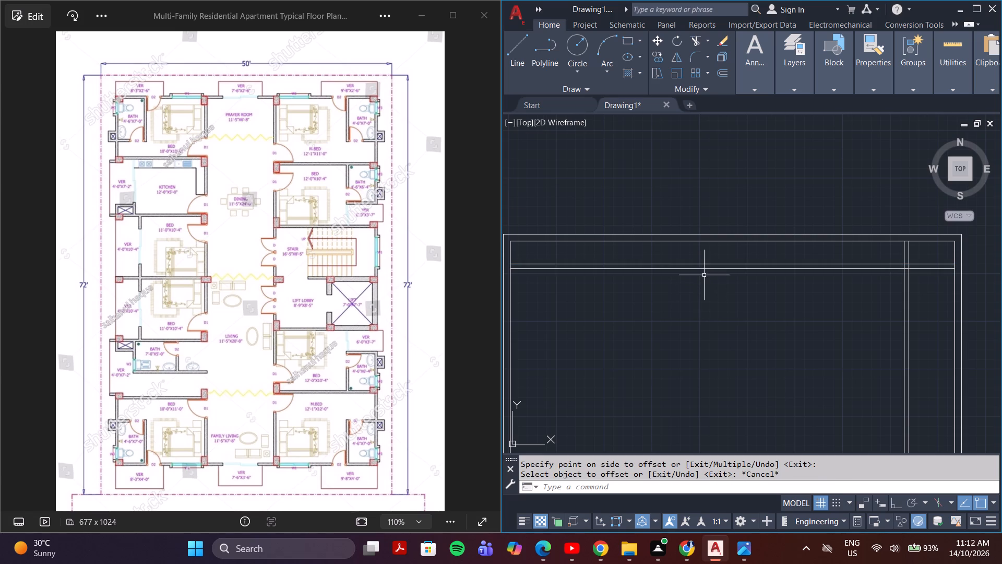
# Offset the lower line of the uppermost interior horizontal wall 11' down into the plan.
pyautogui.scroll(1, 704, 275)
pyautogui.press('o')
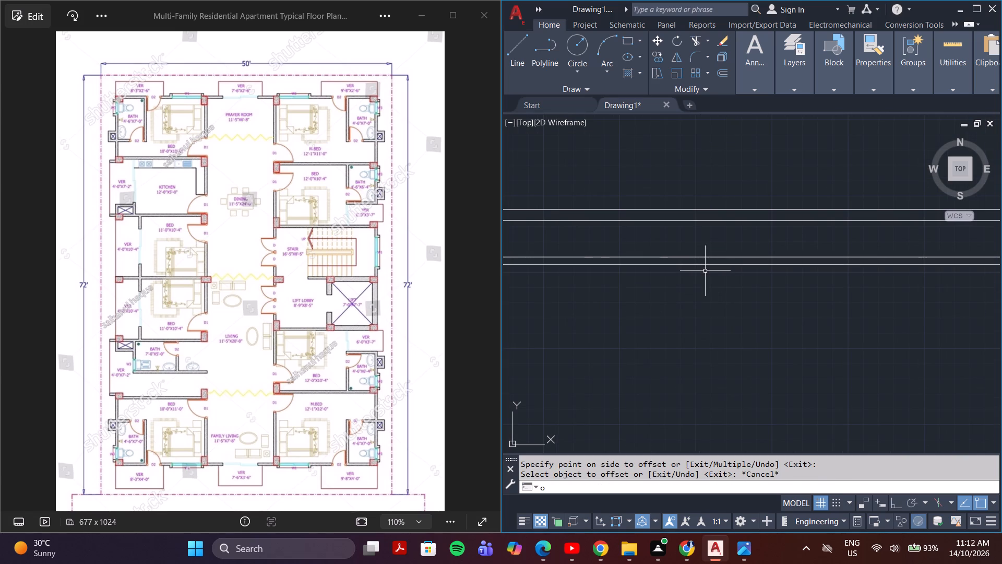
pyautogui.press('Return')
pyautogui.moveTo(705, 316); pyautogui.dragTo(582, 350, button='middle')
pyautogui.scroll(-2, 602, 343)
pyautogui.scroll(1, 617, 344)
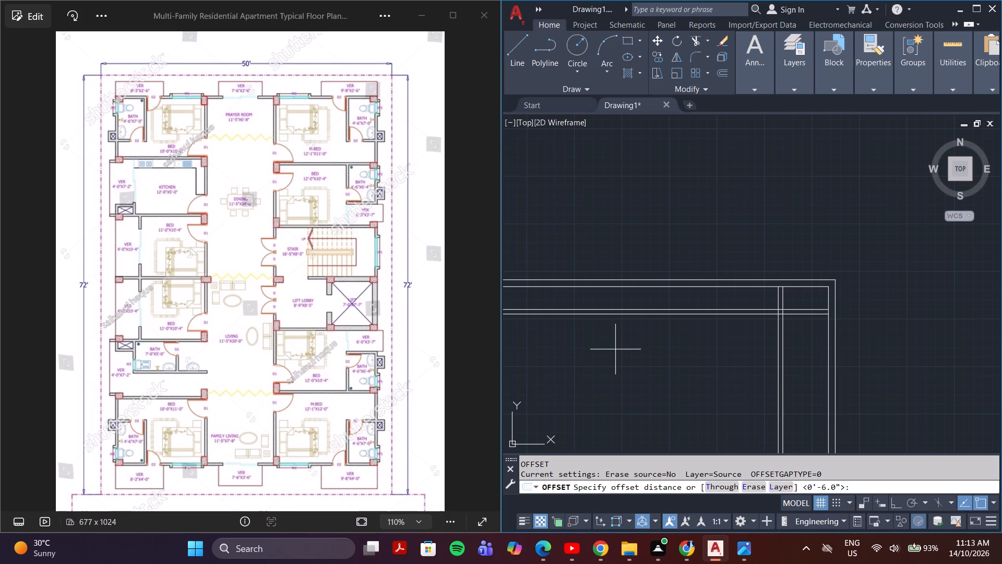
pyautogui.write('22')
pyautogui.press('BackSpace')
pyautogui.press('BackSpace')
pyautogui.write("11'")
pyautogui.press('Return')
pyautogui.scroll(2, 610, 348)
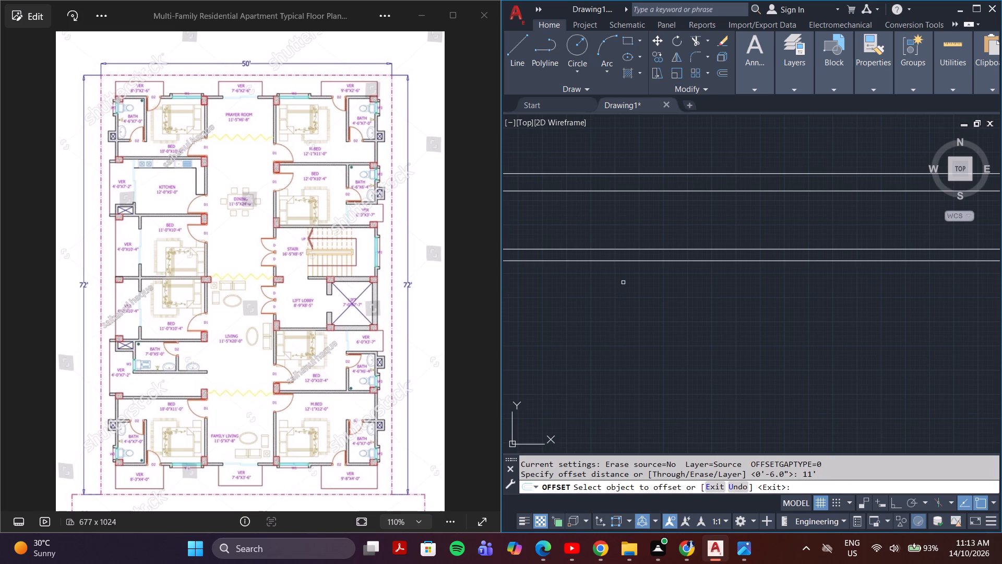
pyautogui.click(614, 260)
pyautogui.scroll(-2, 653, 339)
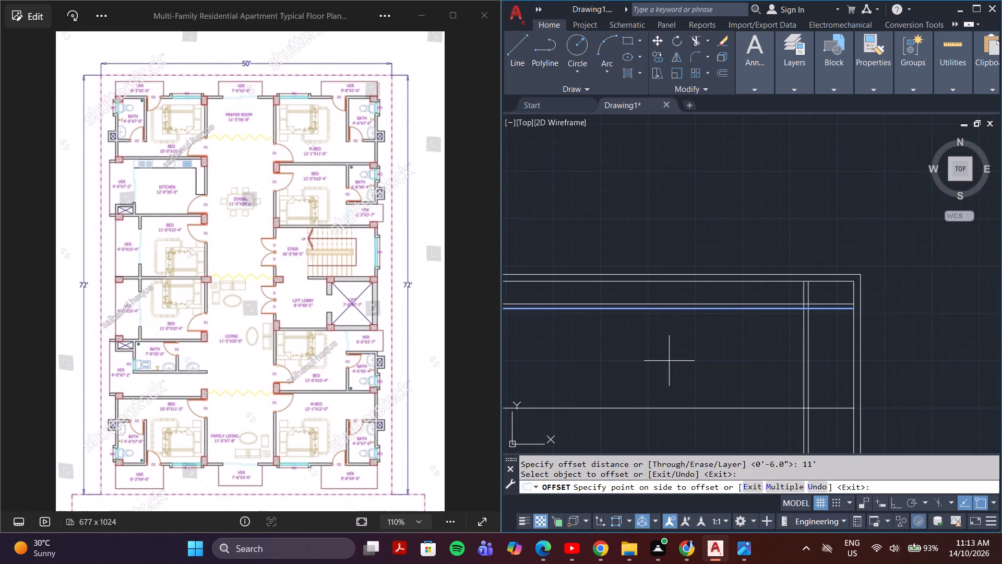
pyautogui.click(669, 361)
pyautogui.press('Escape')
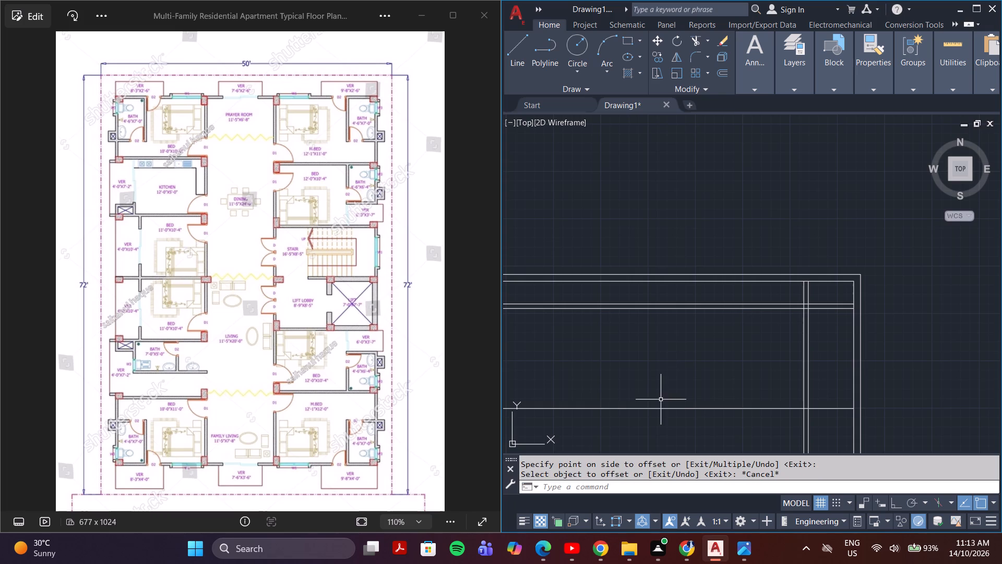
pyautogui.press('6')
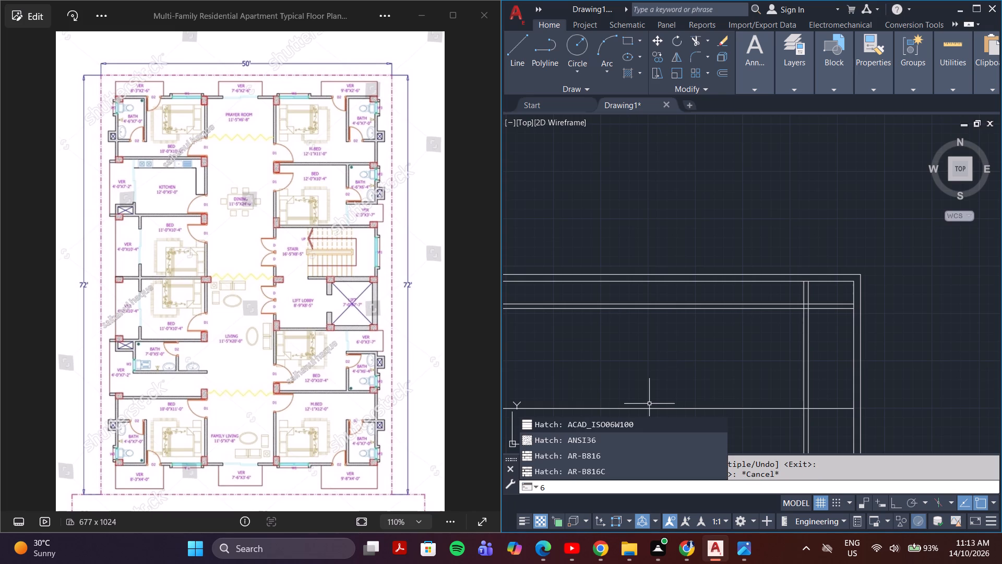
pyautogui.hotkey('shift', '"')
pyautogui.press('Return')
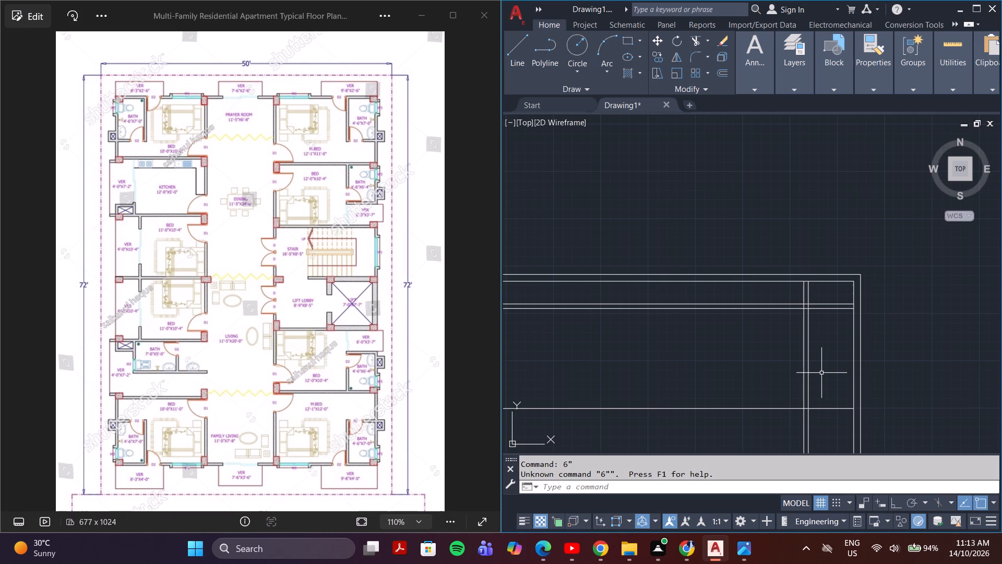
# Measure the spacing between the upper horizontal wall and the new line below it.
pyautogui.click(958, 69)
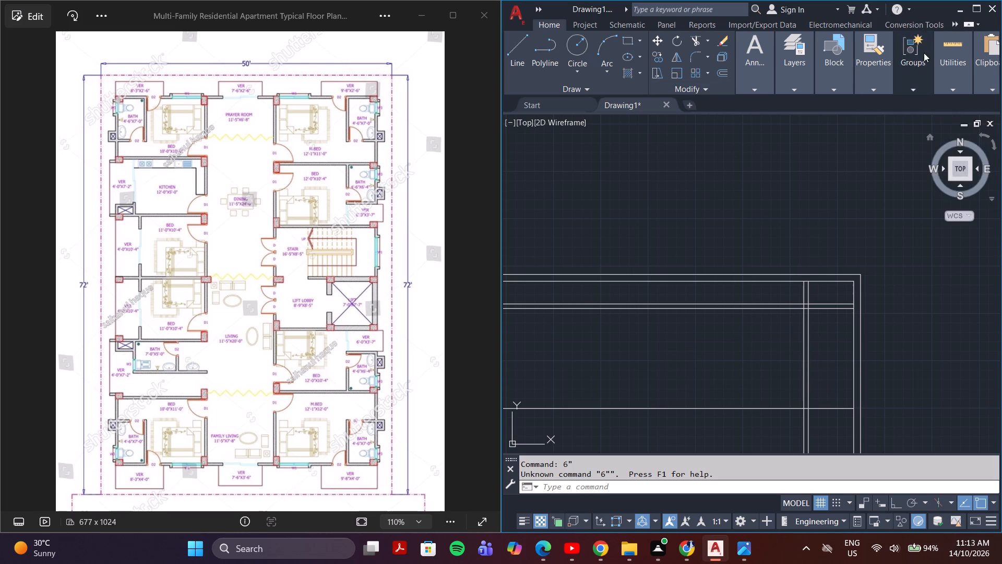
pyautogui.click(944, 43)
pyautogui.click(957, 116)
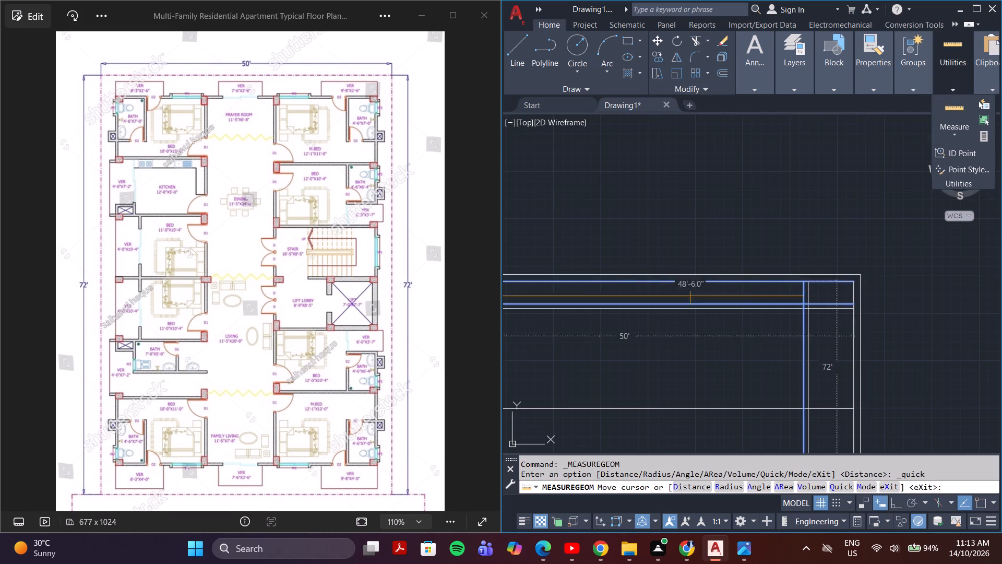
pyautogui.scroll(-2, 658, 349)
pyautogui.scroll(1, 658, 349)
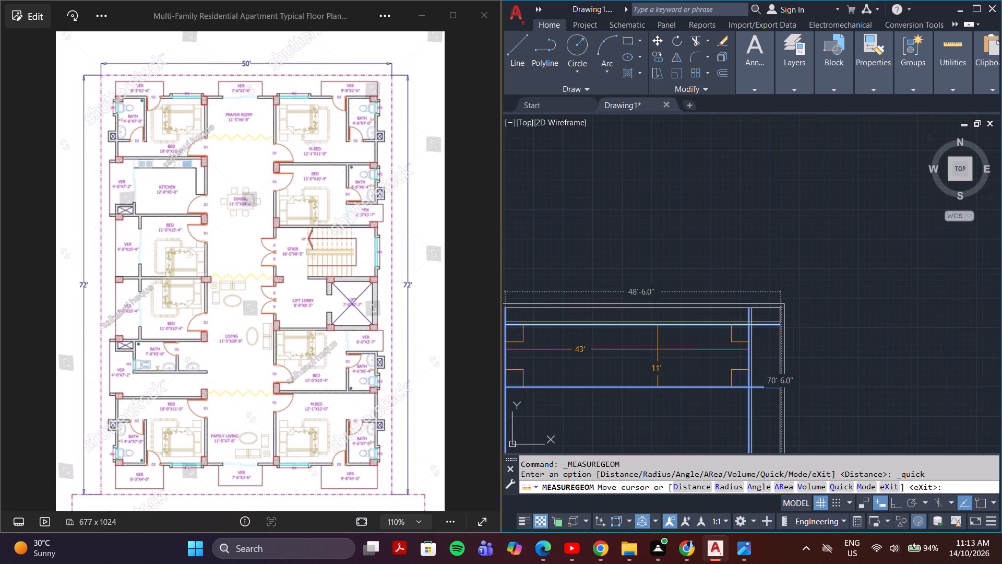
pyautogui.press('Escape')
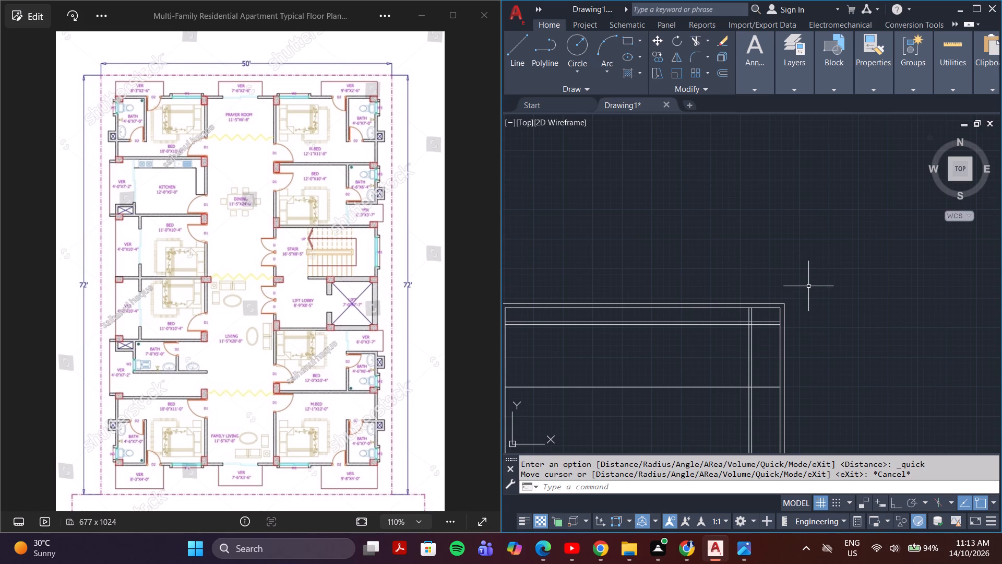
pyautogui.press('Escape')
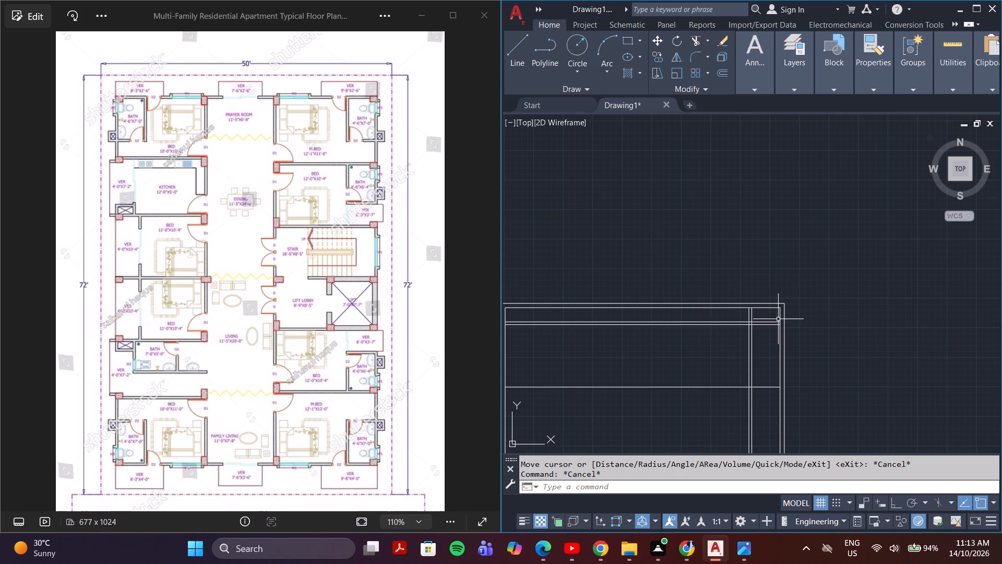
# Offset the new horizontal line 6" downward to give the wall its thickness.
pyautogui.press('o')
pyautogui.press('Return')
pyautogui.scroll(1, 777, 315)
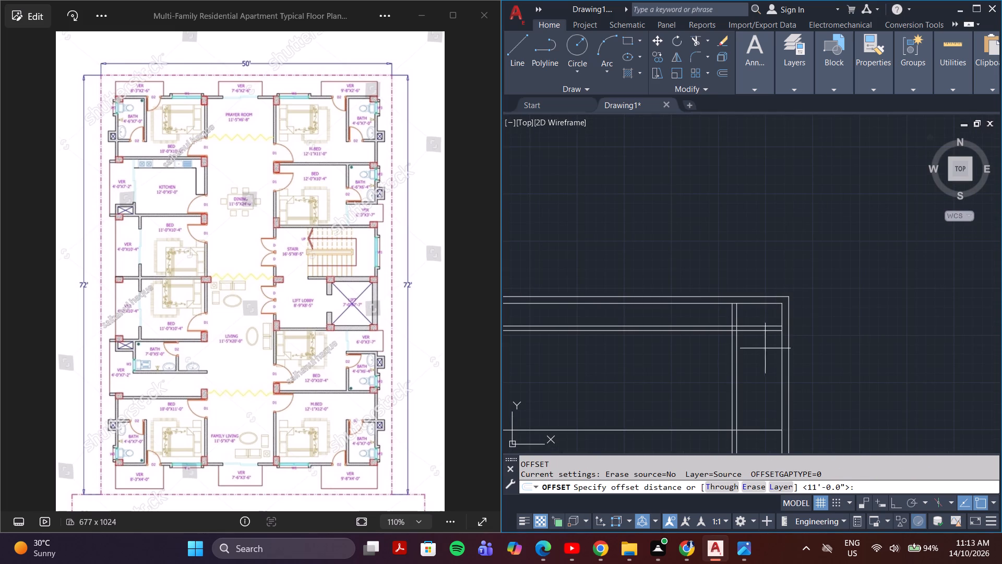
pyautogui.moveTo(740, 349); pyautogui.dragTo(756, 327, button='middle')
pyautogui.scroll(1, 756, 327)
pyautogui.click(854, 485)
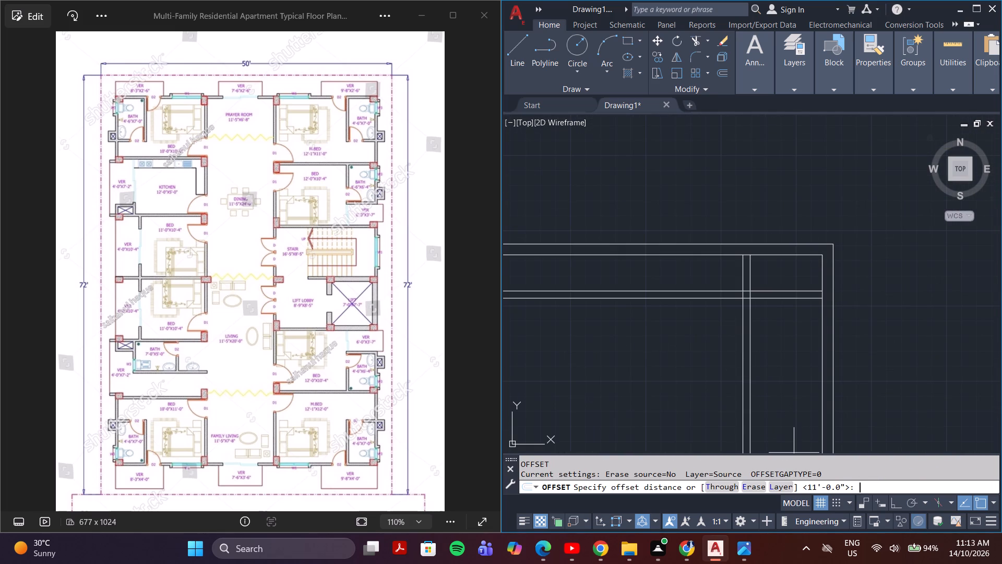
pyautogui.press('6')
pyautogui.hotkey('shift', '"')
pyautogui.press('Return')
pyautogui.scroll(-1, 736, 367)
pyautogui.moveTo(736, 367); pyautogui.dragTo(783, 288, button='middle')
pyautogui.click(754, 345)
pyautogui.click(754, 358)
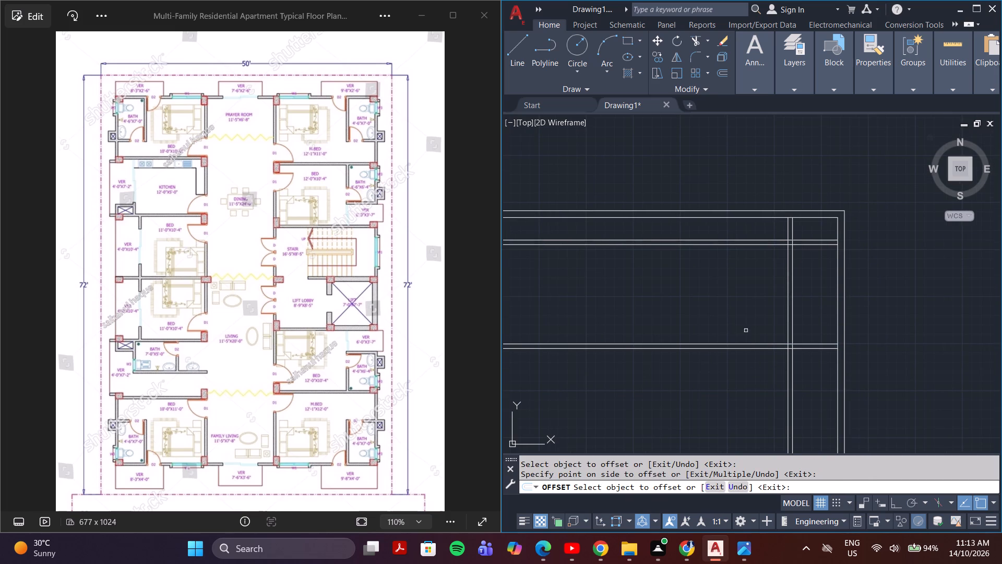
pyautogui.scroll(1, 715, 269)
pyautogui.moveTo(715, 269); pyautogui.dragTo(704, 322, button='middle')
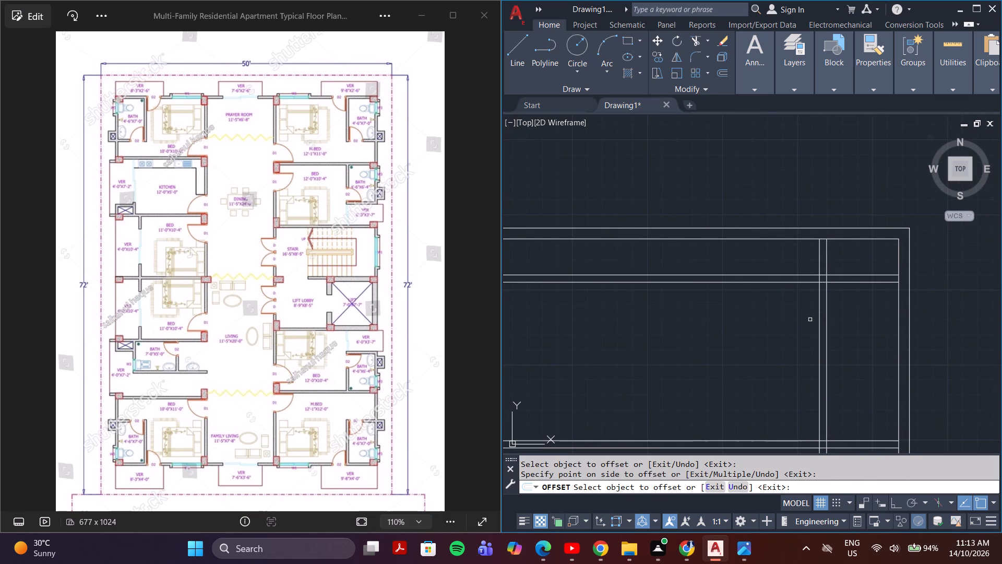
pyautogui.press('Escape')
# Offset the lower line of the uppermost interior horizontal wall 7' down for the bath's bottom wall.
pyautogui.press('space')
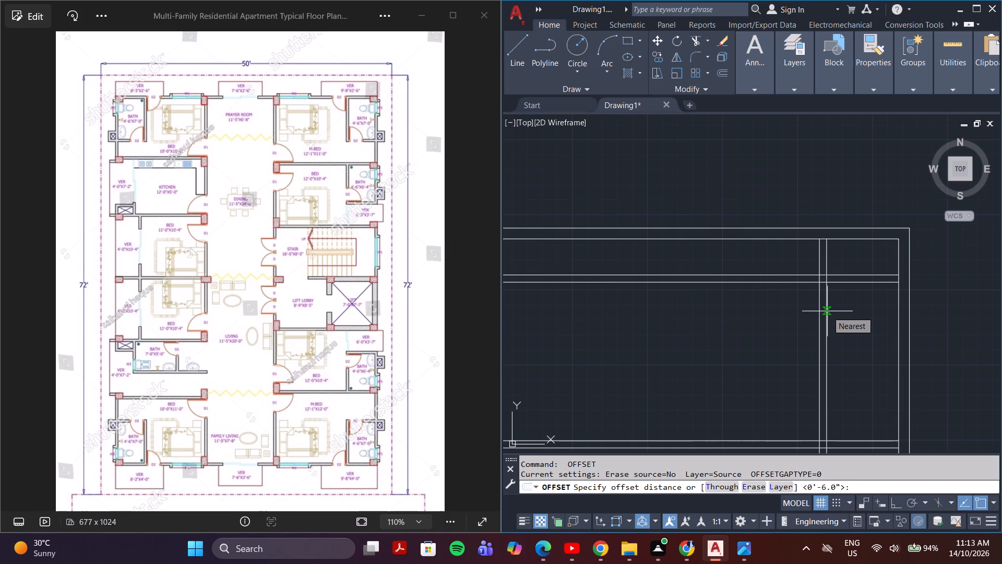
pyautogui.press('7')
pyautogui.press("'")
pyautogui.press('Return')
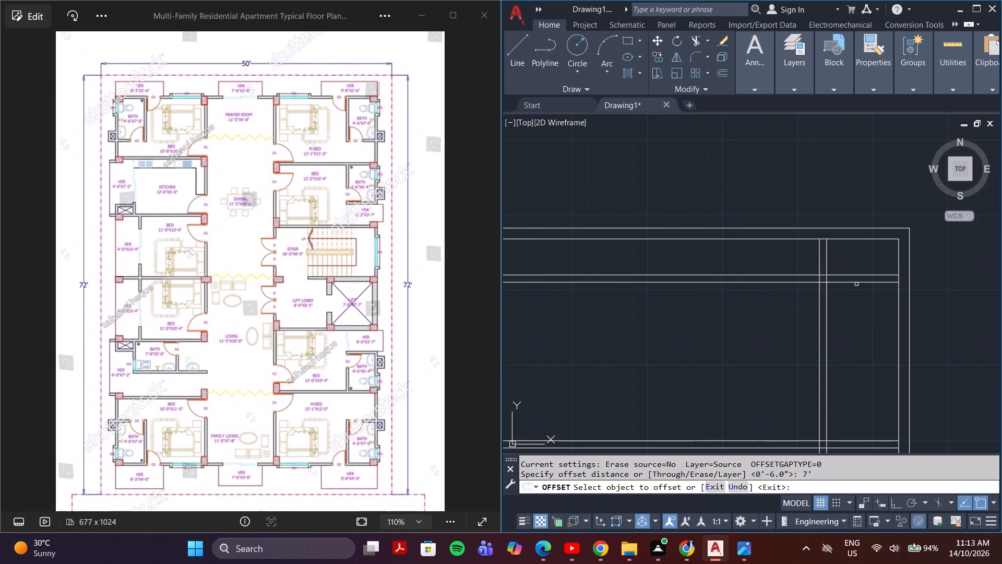
pyautogui.click(856, 284)
pyautogui.click(855, 329)
pyautogui.press('Escape')
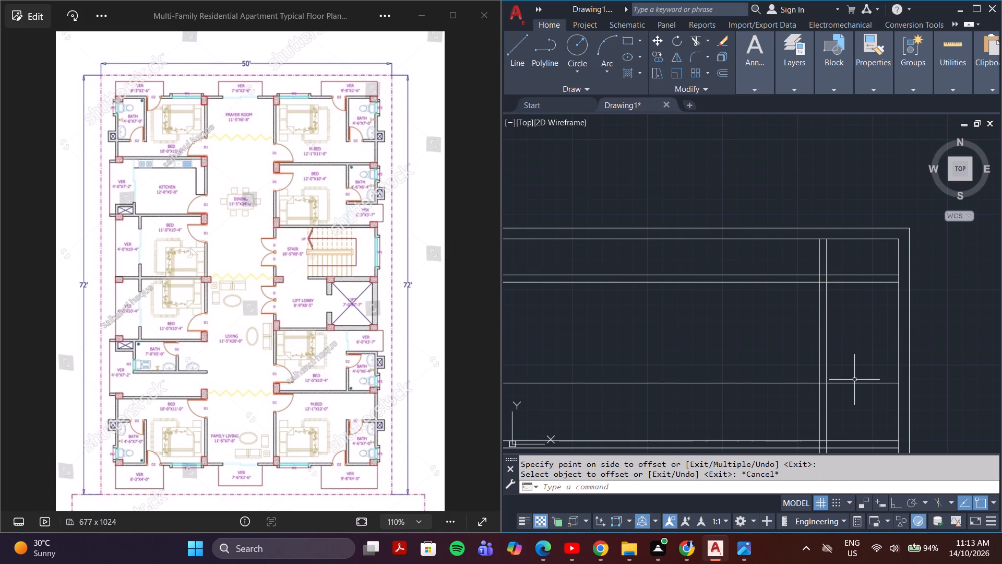
# Offset the bath's bottom wall line 6" downward to form a double-line wall.
pyautogui.press('space')
pyautogui.press('6')
pyautogui.hotkey('shift', '"')
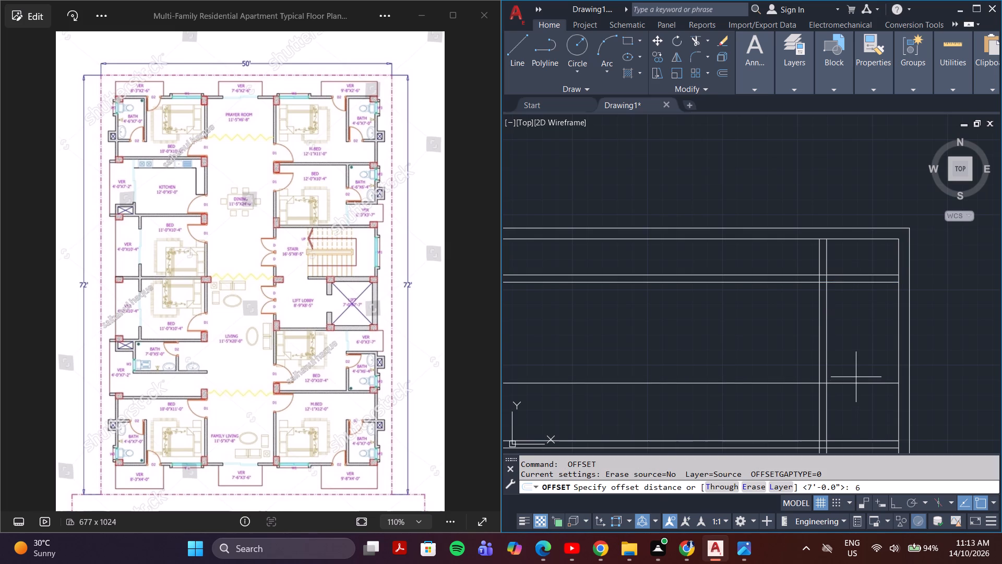
pyautogui.press('Return')
pyautogui.click(857, 383)
pyautogui.click(858, 394)
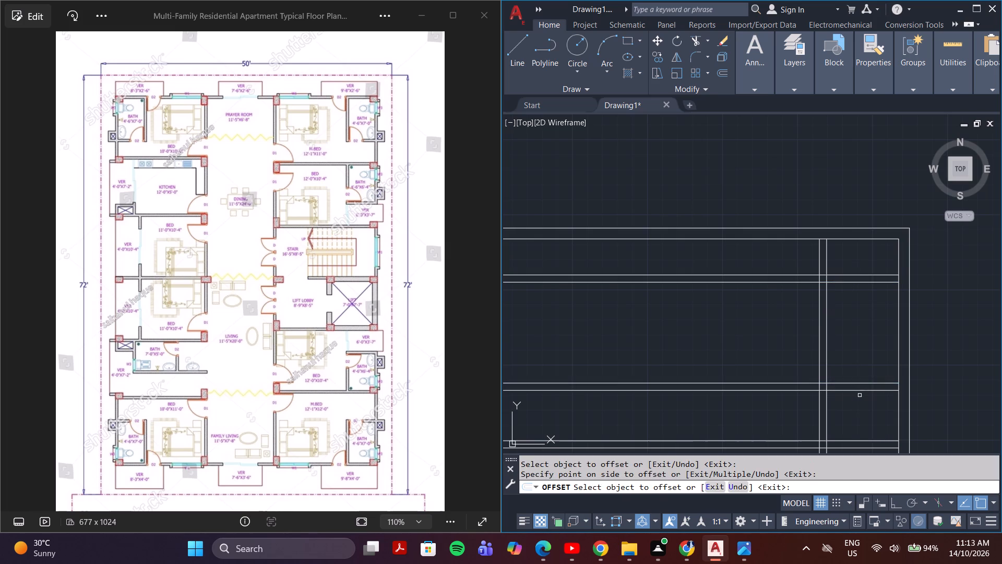
pyautogui.press('Escape')
# Examine the layout of the new horizontal walls and the vertical partition in the upper part of the plan.
pyautogui.moveTo(743, 334); pyautogui.dragTo(745, 296, button='middle')
pyautogui.scroll(1, 744, 334)
pyautogui.scroll(-3, 745, 294)
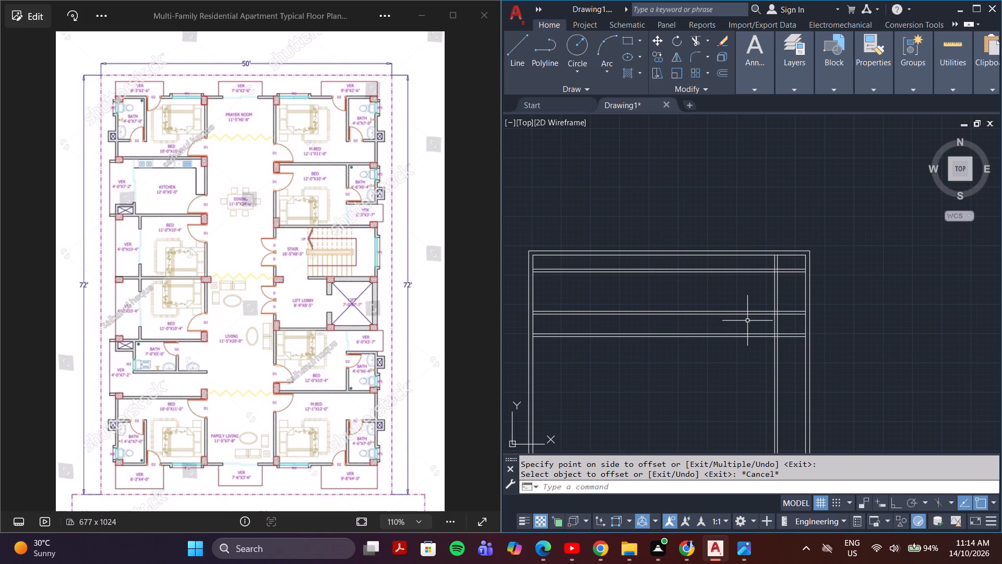
pyautogui.scroll(1, 747, 321)
pyautogui.moveTo(768, 330); pyautogui.dragTo(766, 301, button='middle')
pyautogui.moveTo(766, 301); pyautogui.dragTo(789, 325, button='middle')
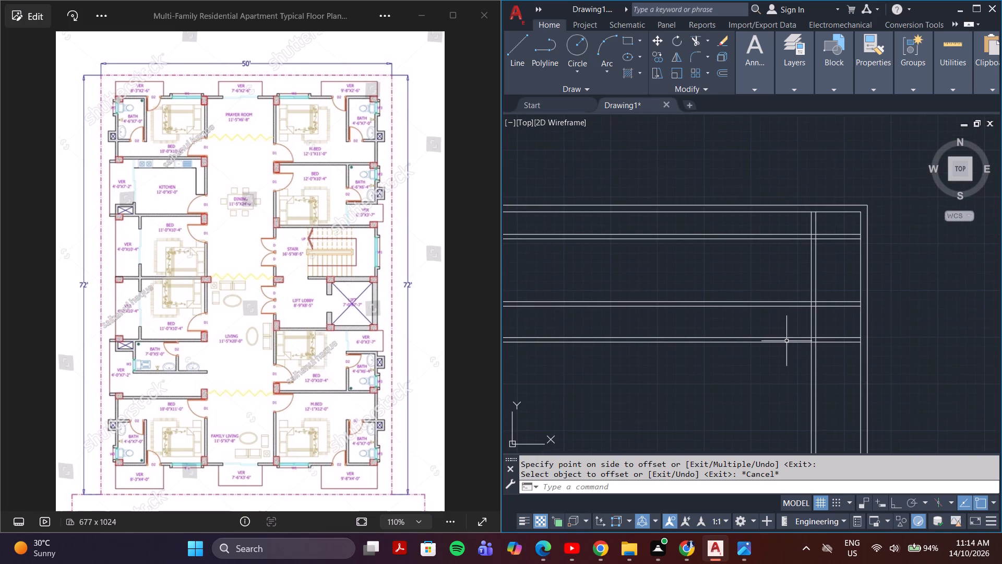
pyautogui.moveTo(786, 341); pyautogui.dragTo(854, 334, button='middle')
pyautogui.scroll(-1, 797, 327)
pyautogui.moveTo(797, 327); pyautogui.dragTo(780, 334, button='middle')
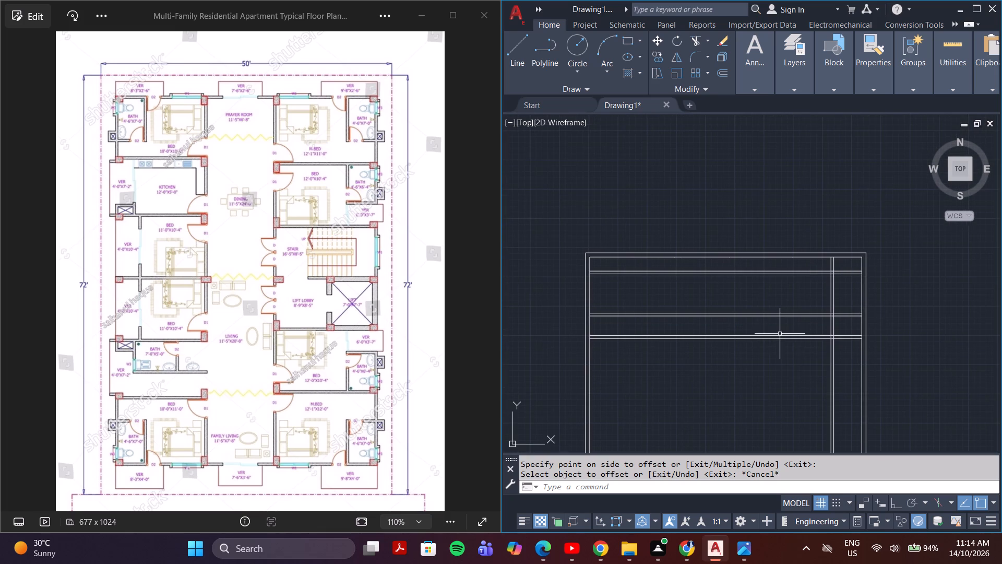
pyautogui.scroll(1, 737, 313)
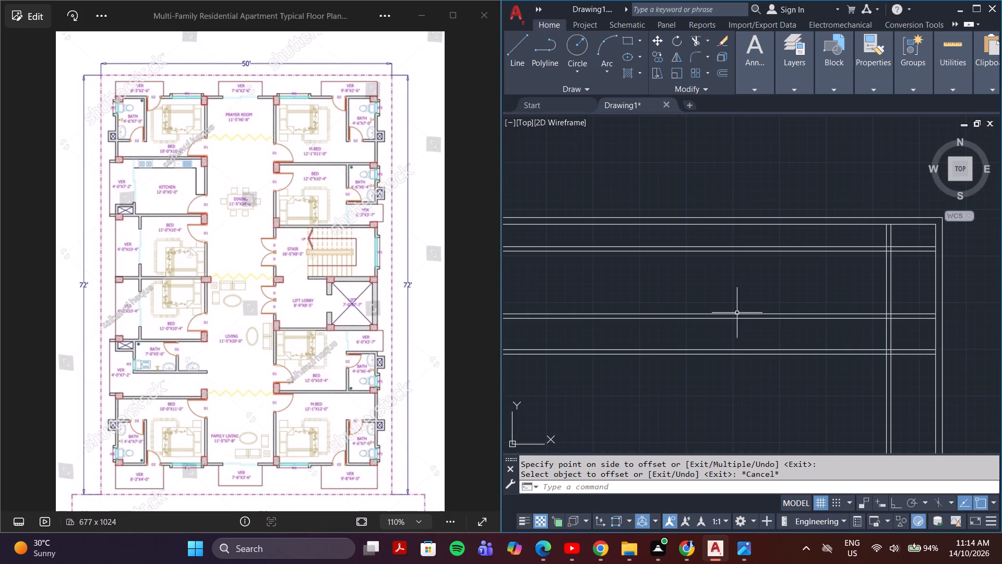
pyautogui.moveTo(780, 350); pyautogui.dragTo(742, 346, button='middle')
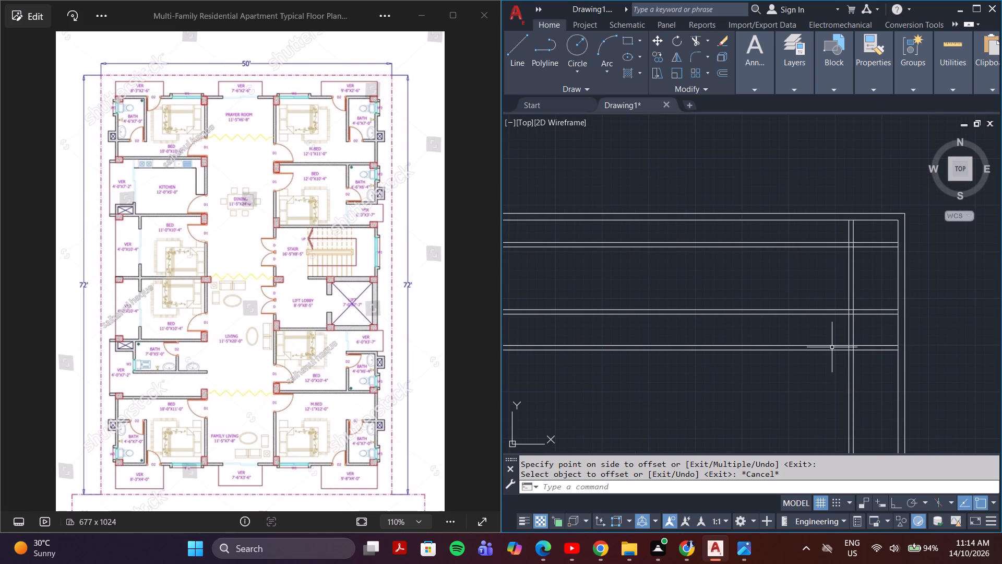
# Trim the middle horizontal pair between the vertical partition and the right wall, and the vertical pair between the two lower horizontal walls.
pyautogui.write('tr')
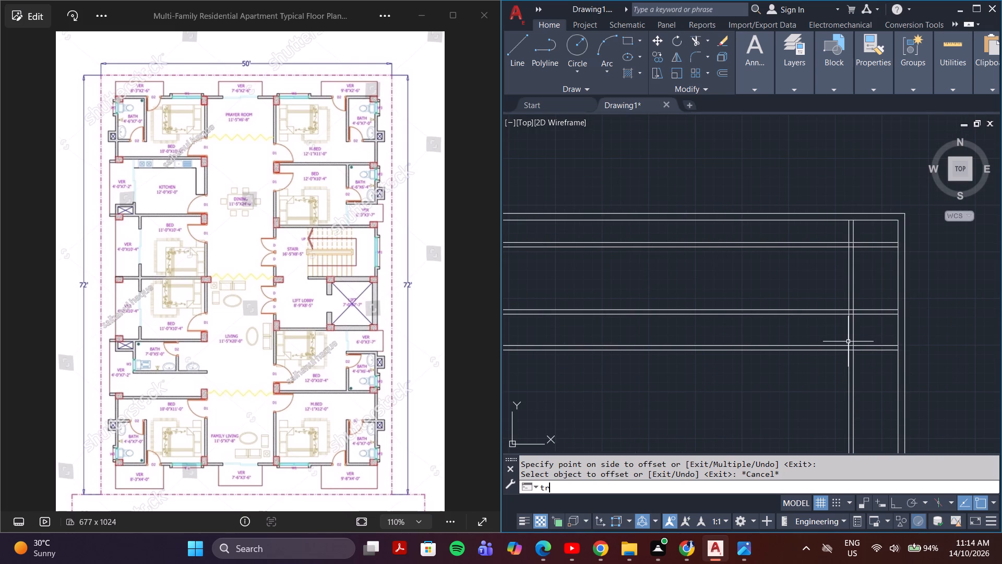
pyautogui.press('Return')
pyautogui.click(878, 310)
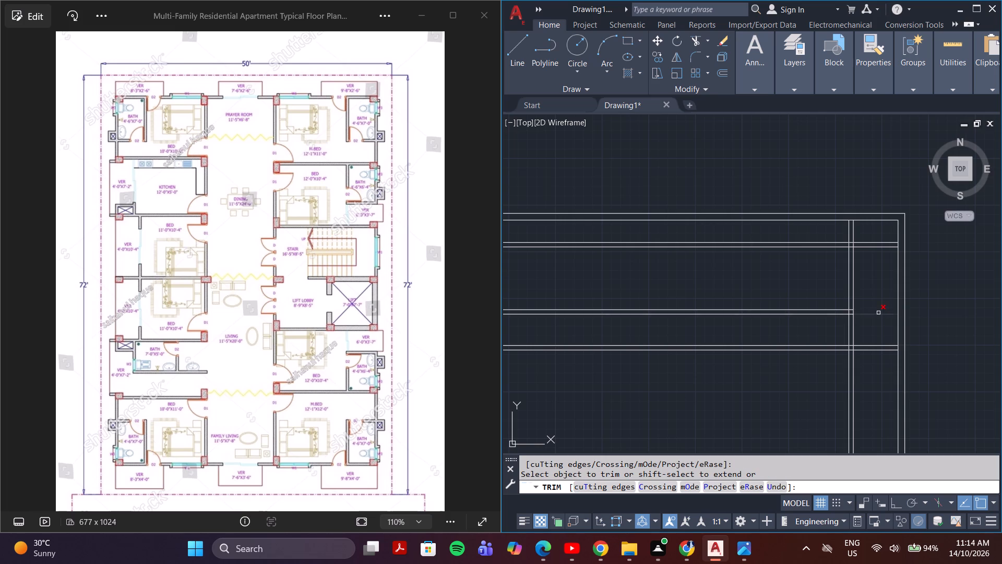
pyautogui.click(878, 313)
pyautogui.click(878, 324)
pyautogui.click(837, 334)
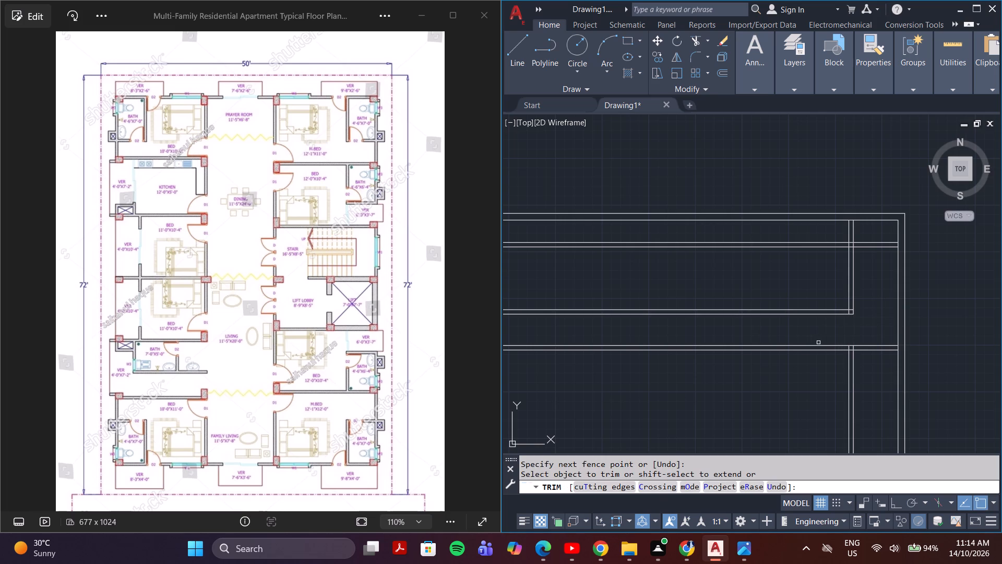
pyautogui.press('Escape')
# Offset the left line of the upper vertical partition 12' toward the plan's interior.
pyautogui.press('o')
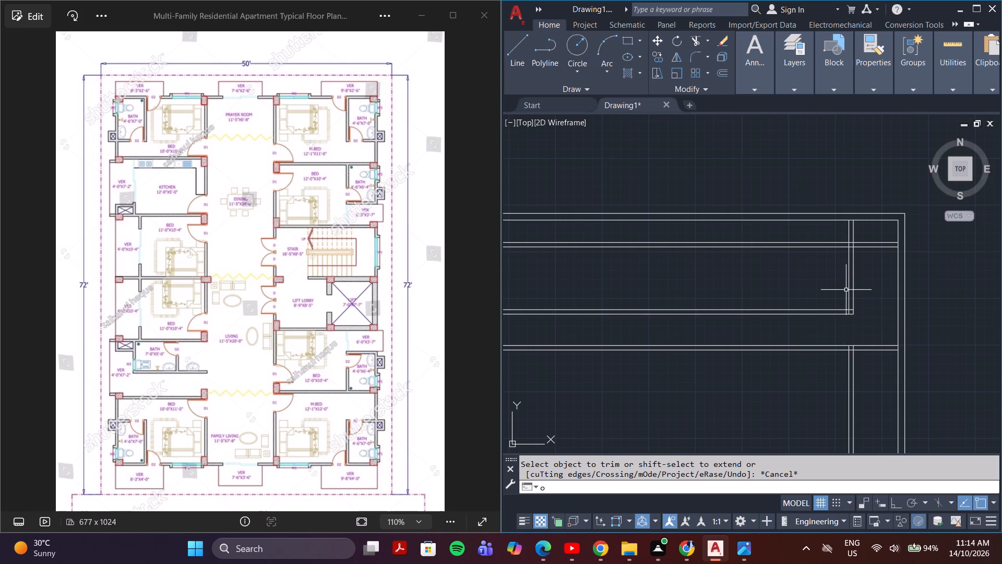
pyautogui.press('Return')
pyautogui.write('12')
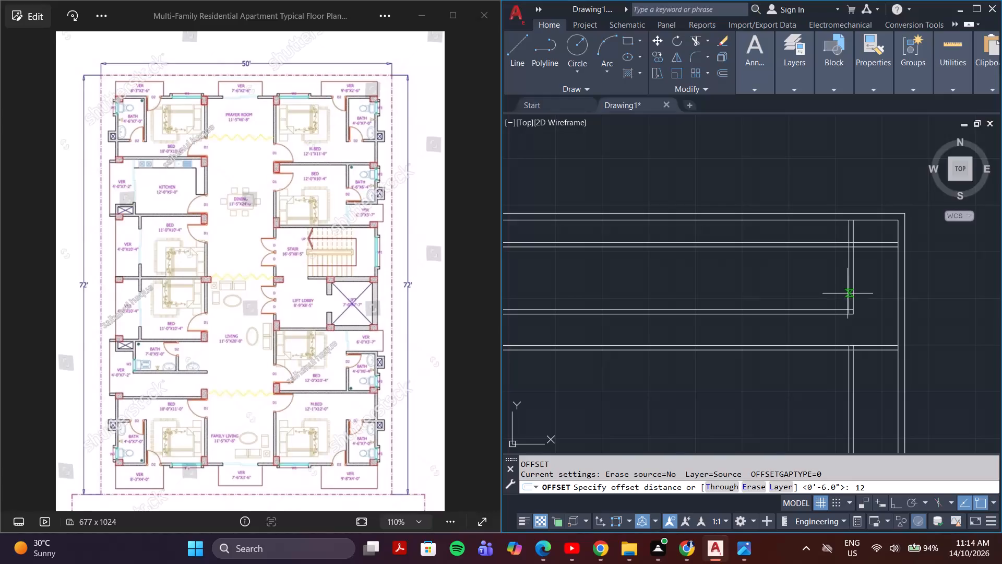
pyautogui.press("'")
pyautogui.press('Return')
pyautogui.click(850, 273)
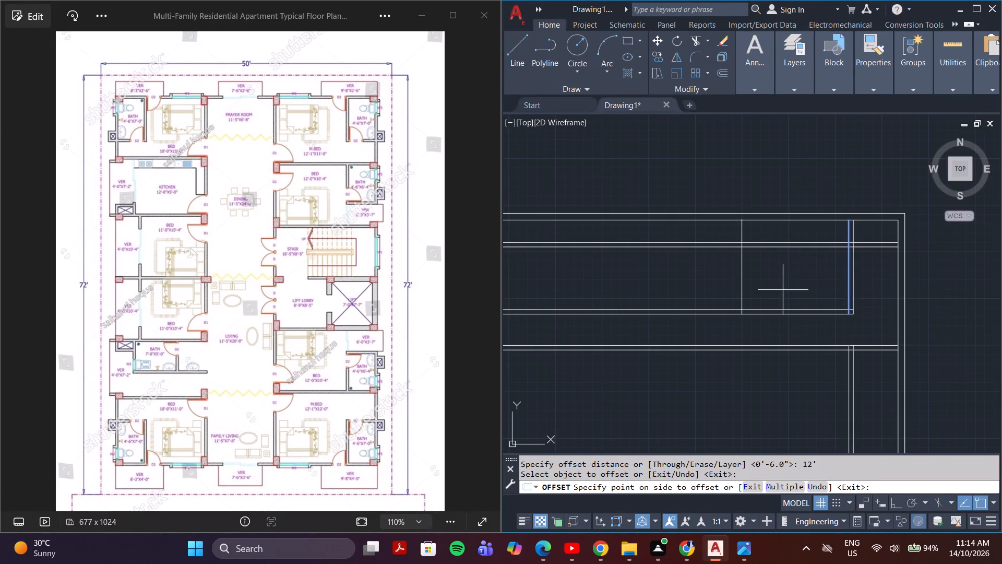
pyautogui.click(783, 290)
pyautogui.press('Escape')
# Extend the new vertical line down to the lower interior horizontal wall.
pyautogui.scroll(3, 736, 309)
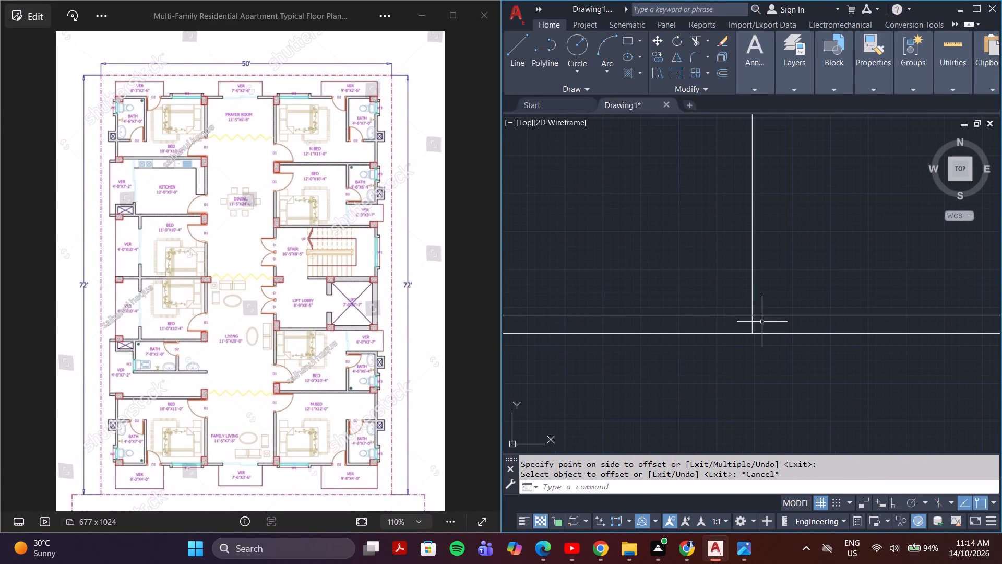
pyautogui.write('ex')
pyautogui.press('Return')
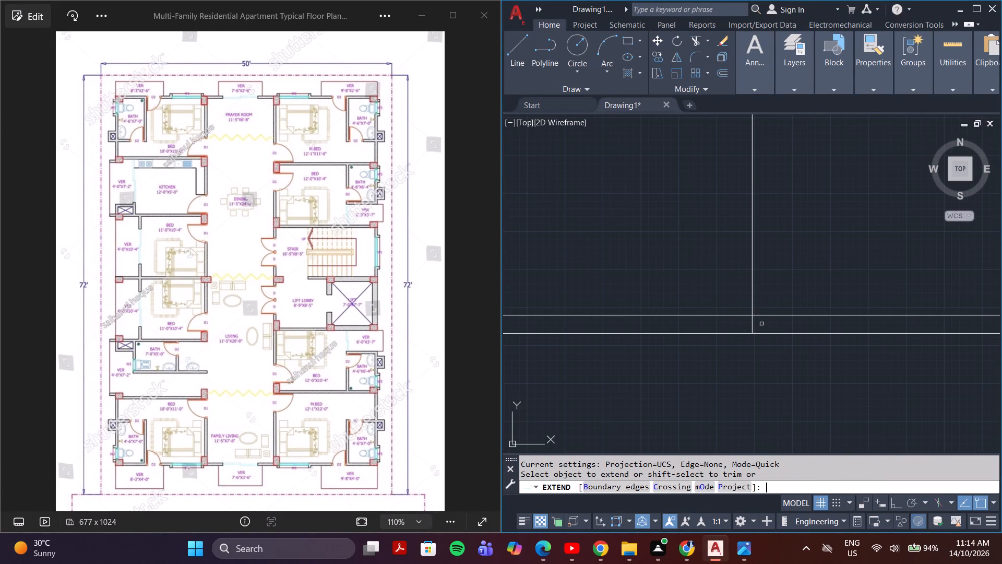
pyautogui.click(751, 324)
pyautogui.scroll(-4, 750, 323)
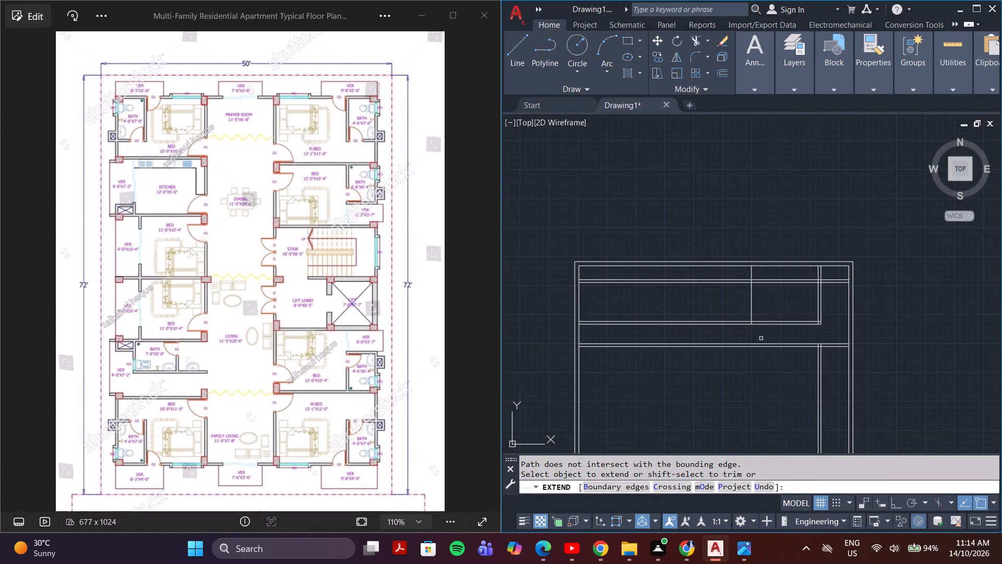
pyautogui.scroll(2, 751, 321)
pyautogui.click(751, 316)
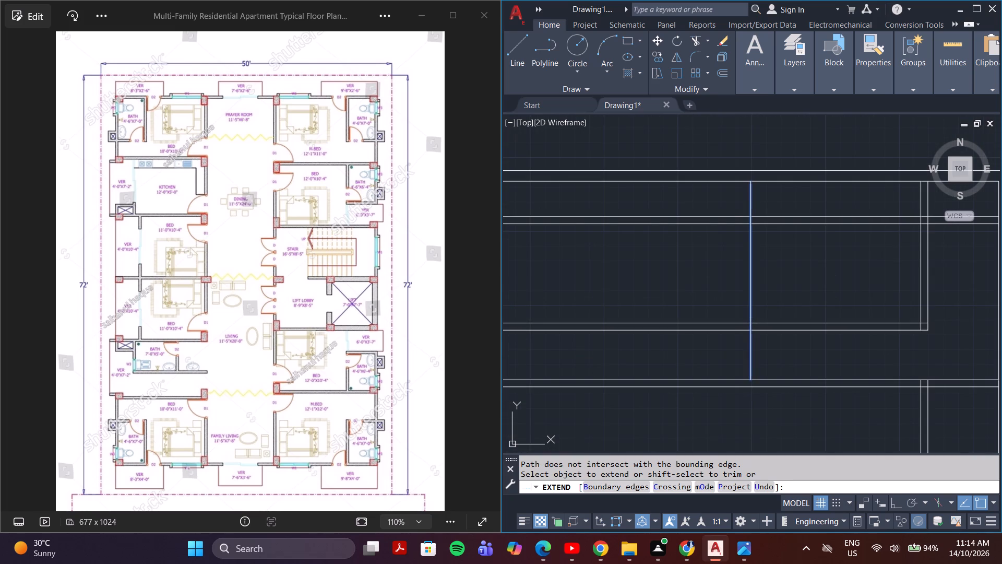
pyautogui.scroll(-1, 763, 329)
pyautogui.press('Escape')
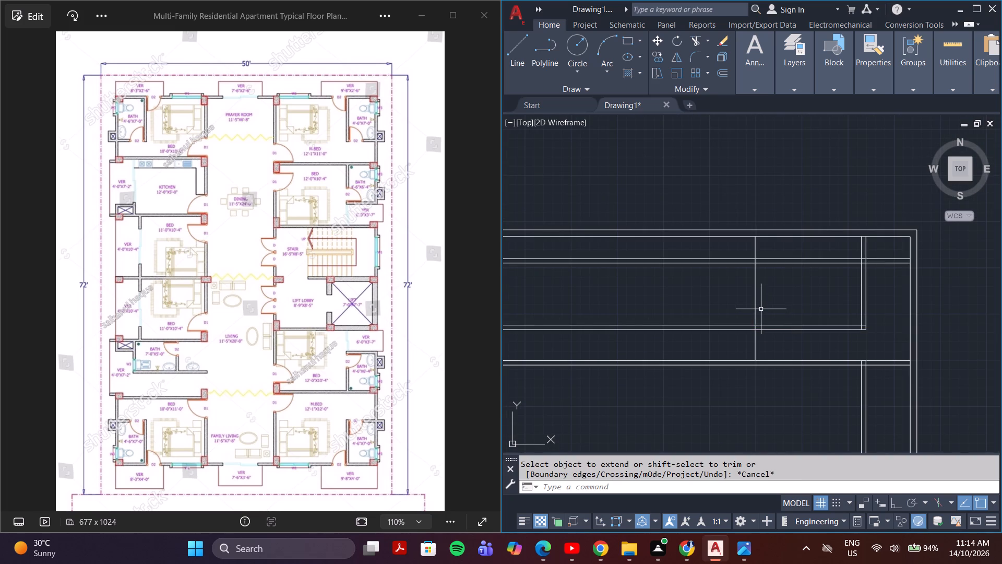
# Offset the extended vertical line 6" to the left to form a double-line wall.
pyautogui.press('o')
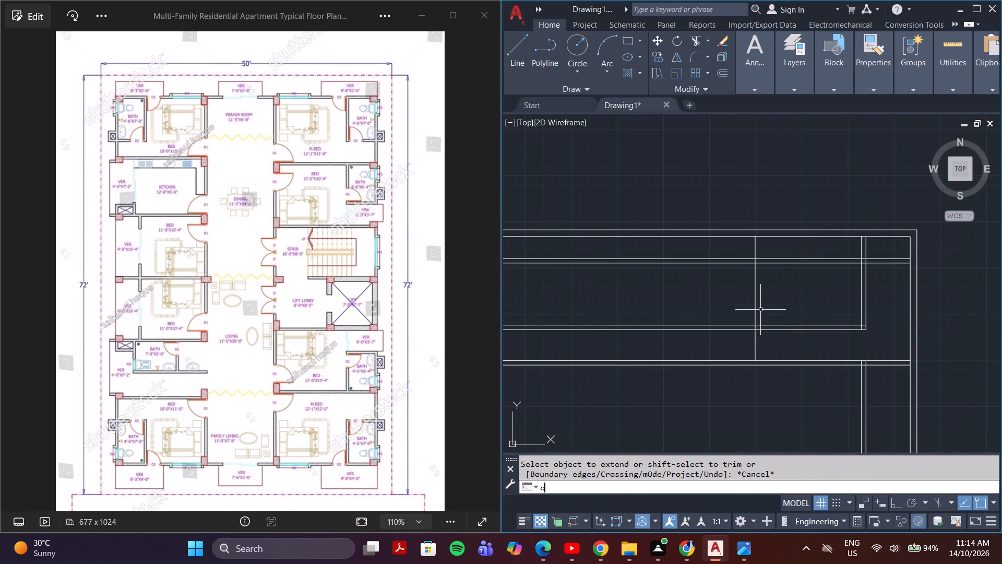
pyautogui.press('Return')
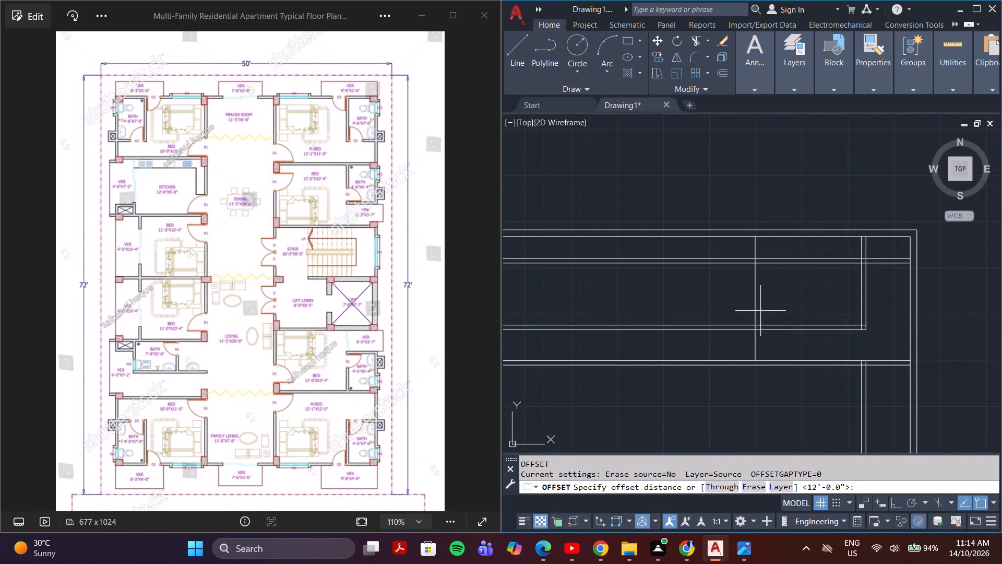
pyautogui.press('6')
pyautogui.hotkey('shift', '"')
pyautogui.press('Return')
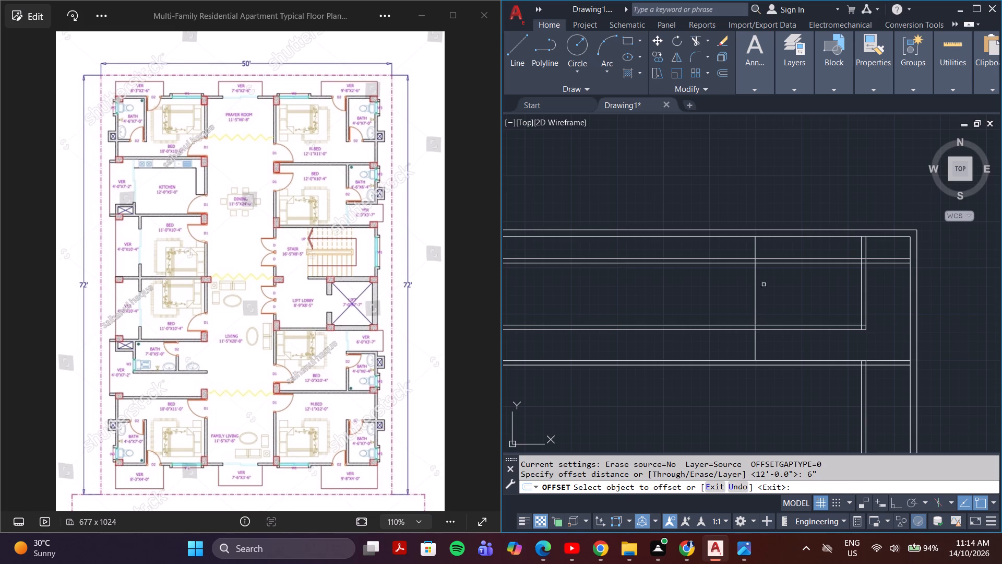
pyautogui.click(755, 285)
pyautogui.click(748, 286)
pyautogui.press('Escape')
# Trim the middle horizontal wall pair between the two vertical partitions.
pyautogui.scroll(-1, 771, 313)
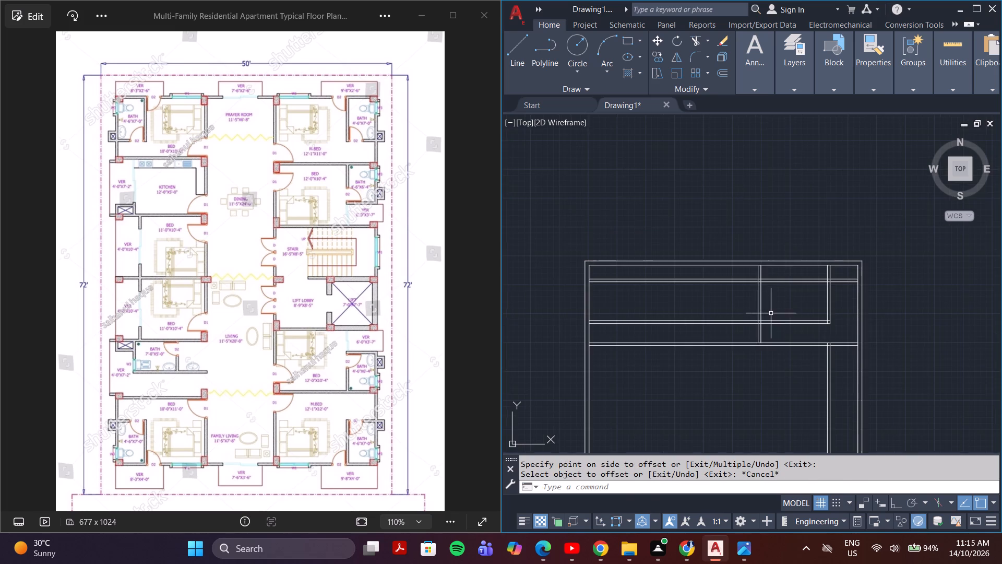
pyautogui.scroll(-1, 794, 358)
pyautogui.moveTo(794, 358); pyautogui.dragTo(758, 388, button='middle')
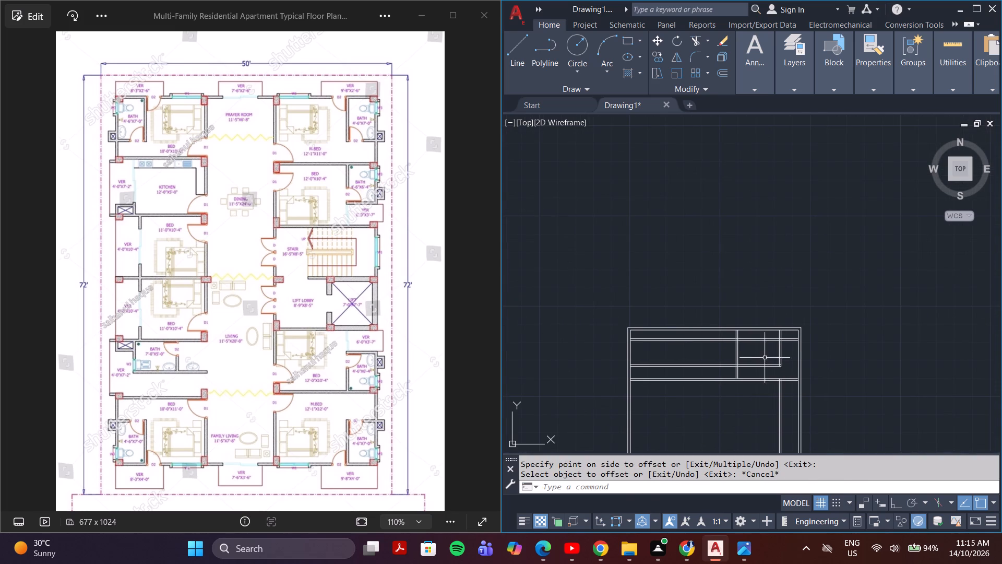
pyautogui.moveTo(765, 351); pyautogui.dragTo(766, 330, button='middle')
pyautogui.scroll(2, 769, 347)
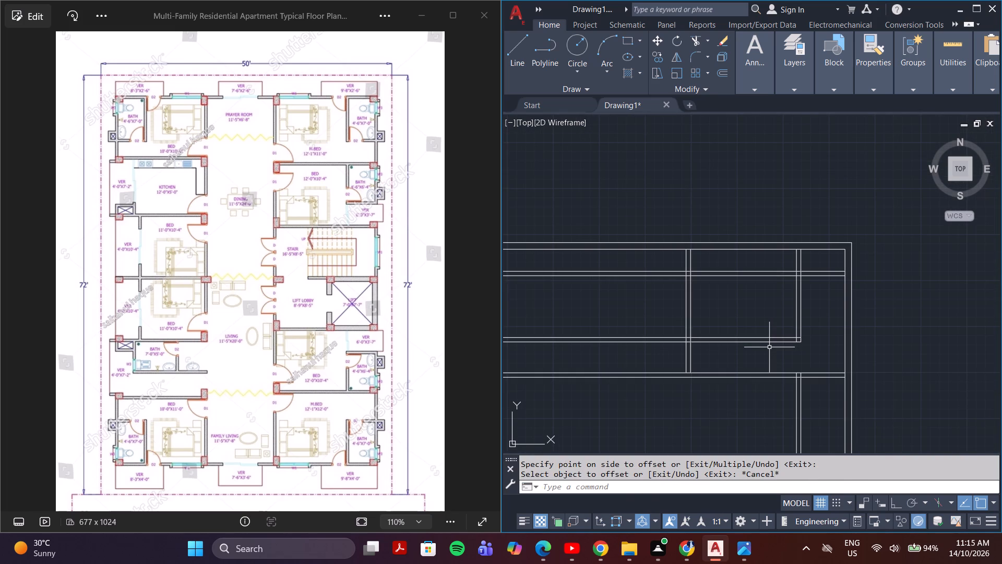
pyautogui.press('t')
pyautogui.press('r')
pyautogui.press('Return')
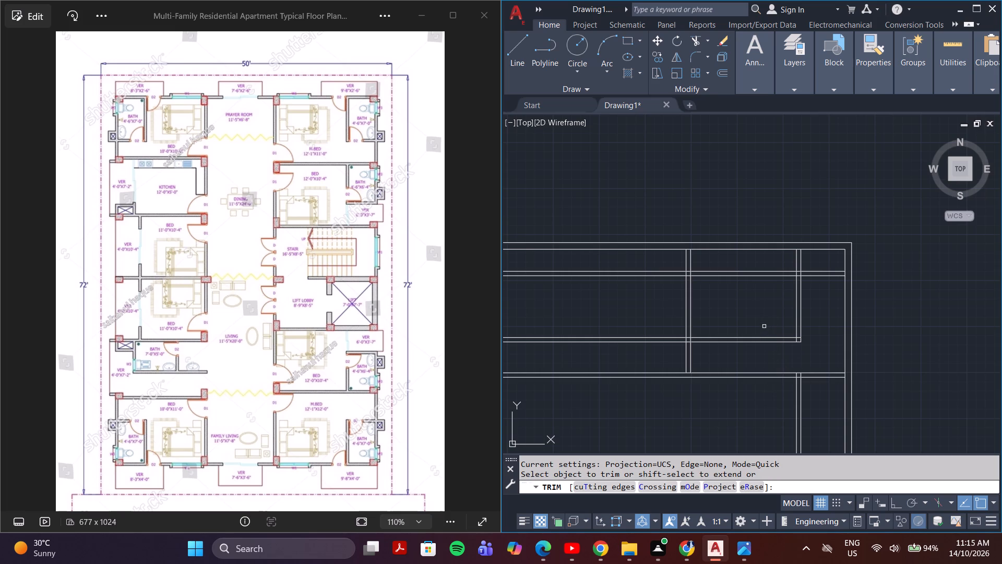
pyautogui.click(764, 326)
pyautogui.click(766, 350)
pyautogui.moveTo(736, 337); pyautogui.dragTo(750, 266, button='middle')
pyautogui.moveTo(760, 358); pyautogui.dragTo(756, 338, button='middle')
pyautogui.scroll(1, 755, 338)
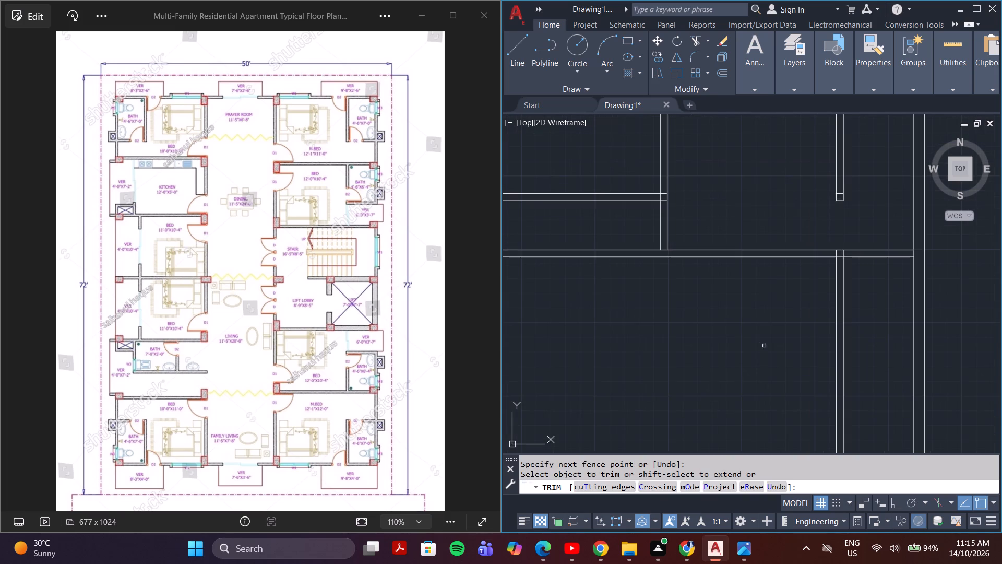
pyautogui.scroll(-1, 771, 344)
pyautogui.press('Escape')
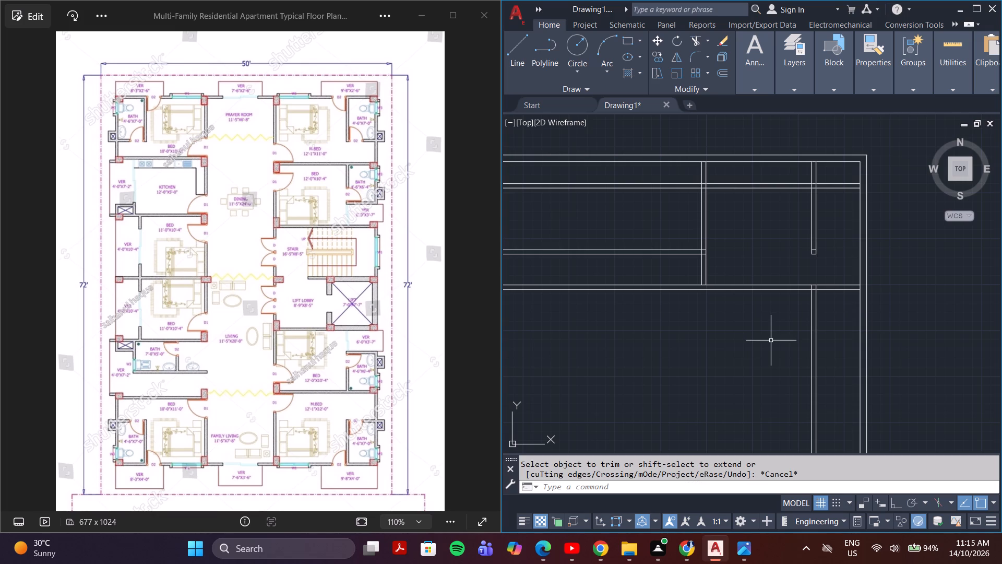
# Offset the bottom line of the lowest interior horizontal wall 6' downward.
pyautogui.press('o')
pyautogui.press('Return')
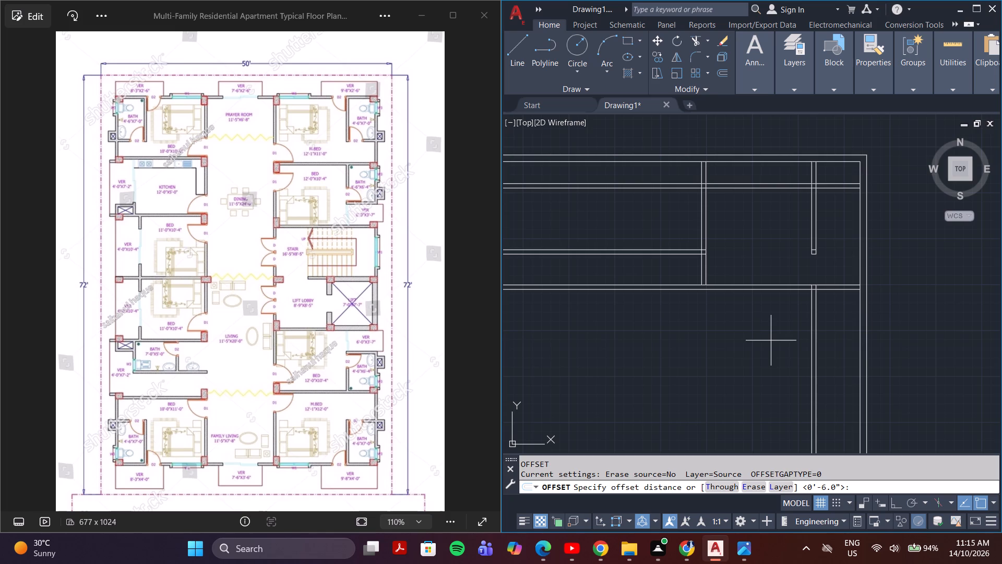
pyautogui.press('6')
pyautogui.press("'")
pyautogui.press('Return')
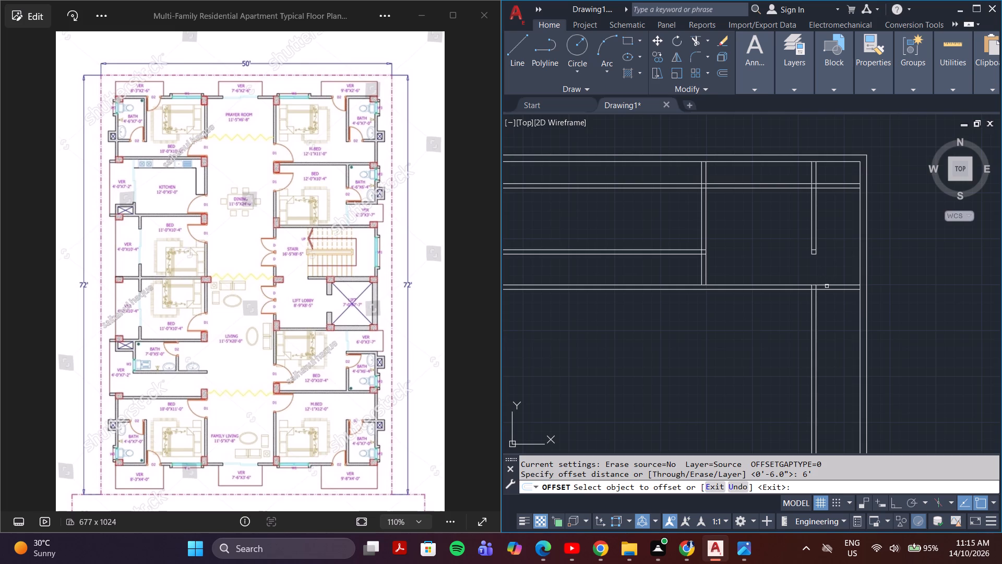
pyautogui.click(828, 291)
pyautogui.click(838, 356)
pyautogui.press('Escape')
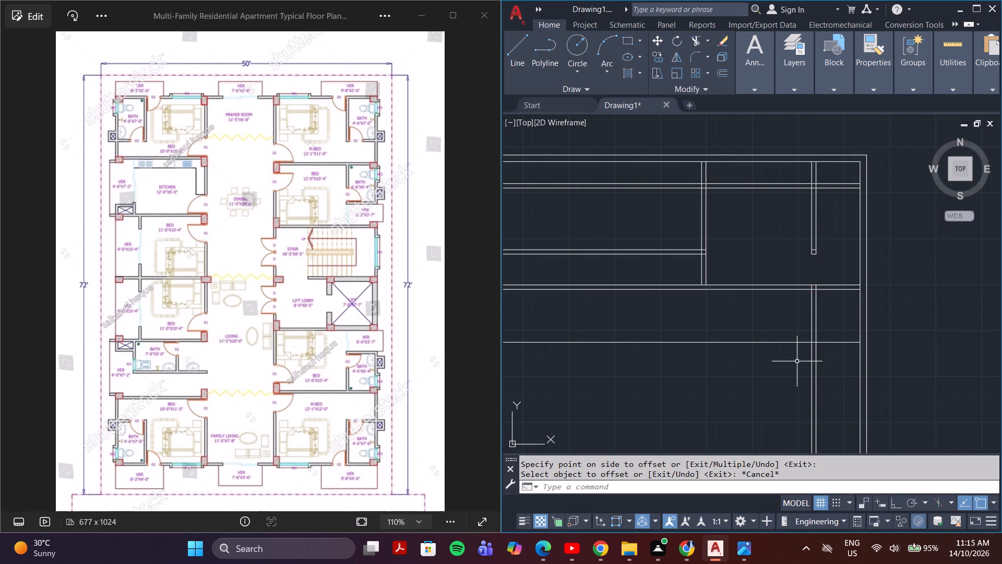
# Offset the new horizontal line 6" downward to form a double-line wall.
pyautogui.press('space')
pyautogui.press('6')
pyautogui.hotkey('shift', '"')
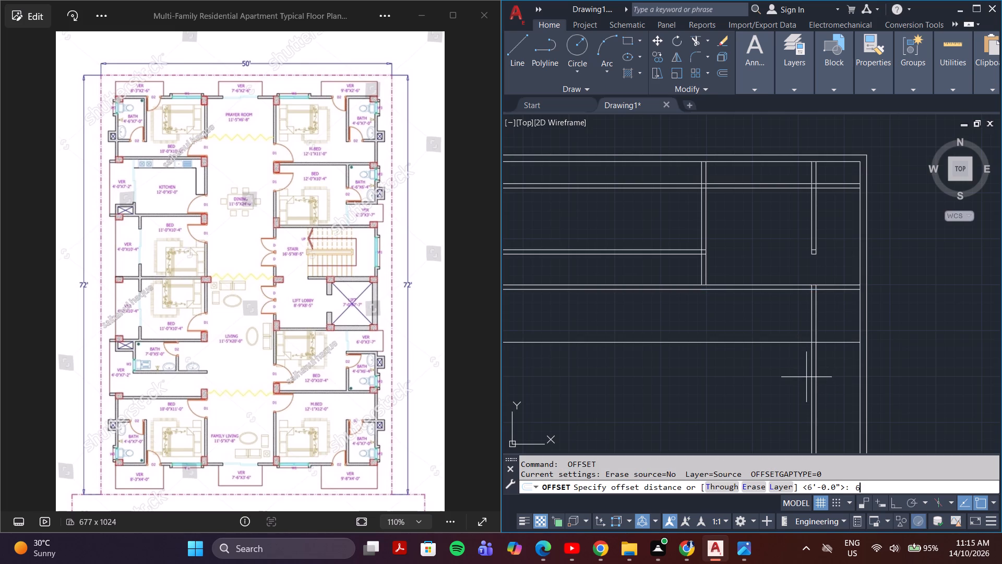
pyautogui.press('Return')
pyautogui.click(838, 343)
pyautogui.click(838, 347)
pyautogui.press('Escape')
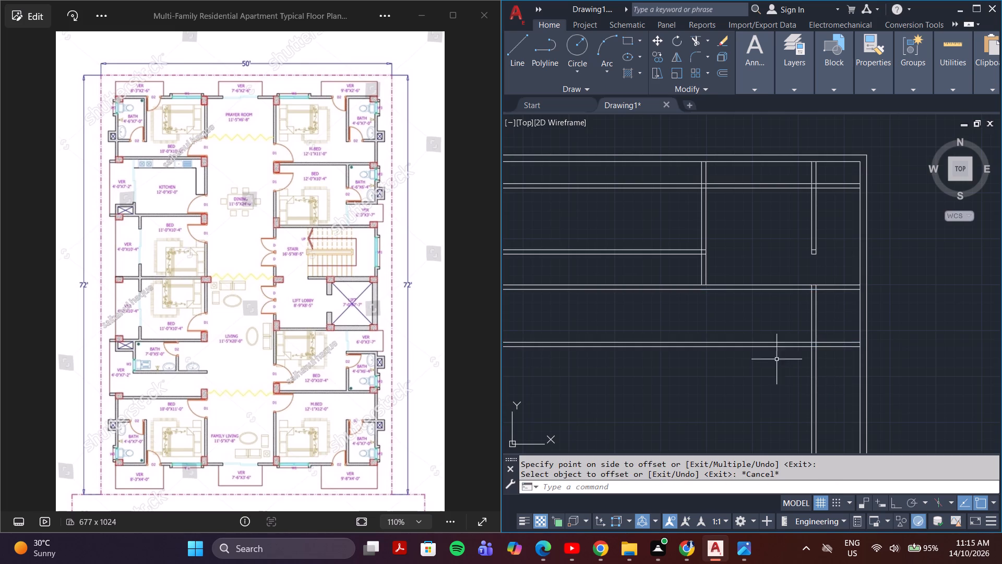
# Draw a vertical line with Ortho on from the lower end of the left partition's right line down past the plan's bottom outer wall.
pyautogui.scroll(-2, 725, 359)
pyautogui.moveTo(736, 377); pyautogui.dragTo(750, 346, button='middle')
pyautogui.scroll(2, 727, 343)
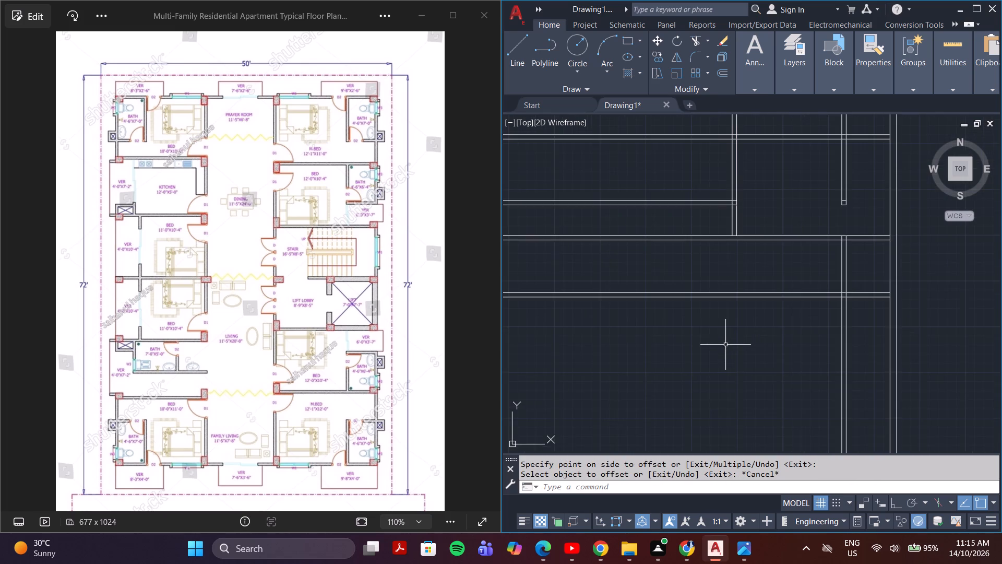
pyautogui.moveTo(725, 345); pyautogui.dragTo(692, 354, button='middle')
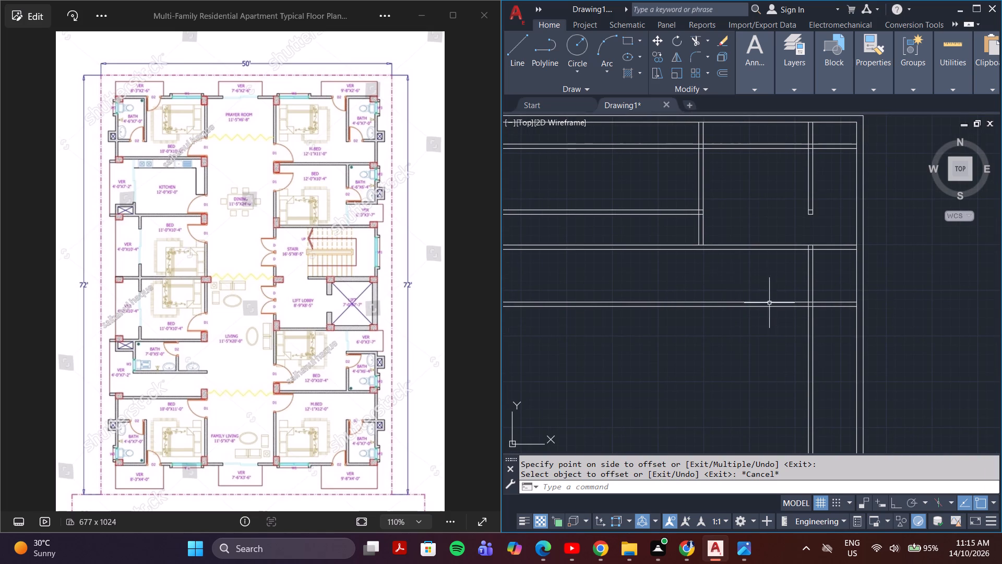
pyautogui.moveTo(708, 281); pyautogui.dragTo(713, 299, button='middle')
pyautogui.scroll(-1, 713, 299)
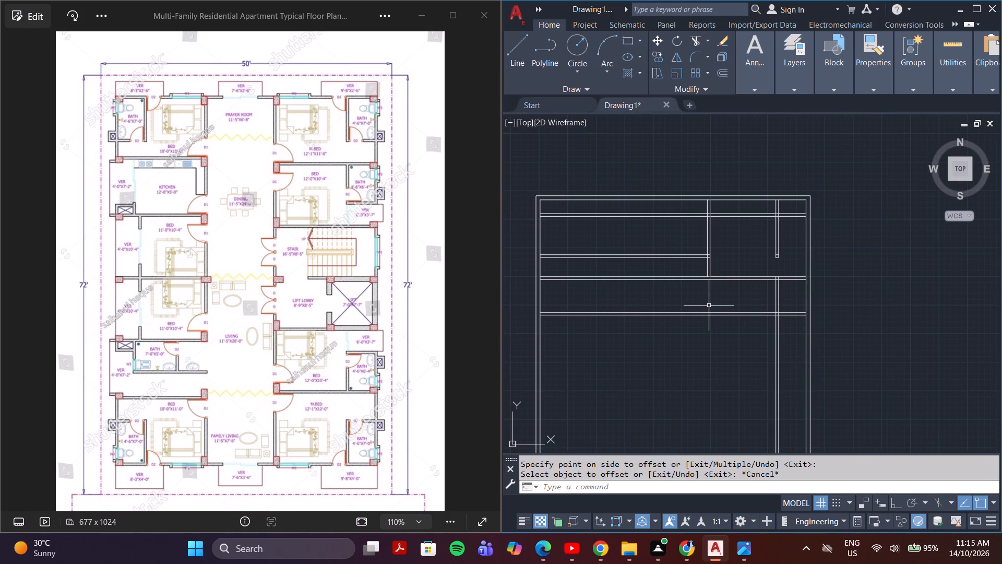
pyautogui.press('l')
pyautogui.press('Return')
pyautogui.scroll(2, 709, 277)
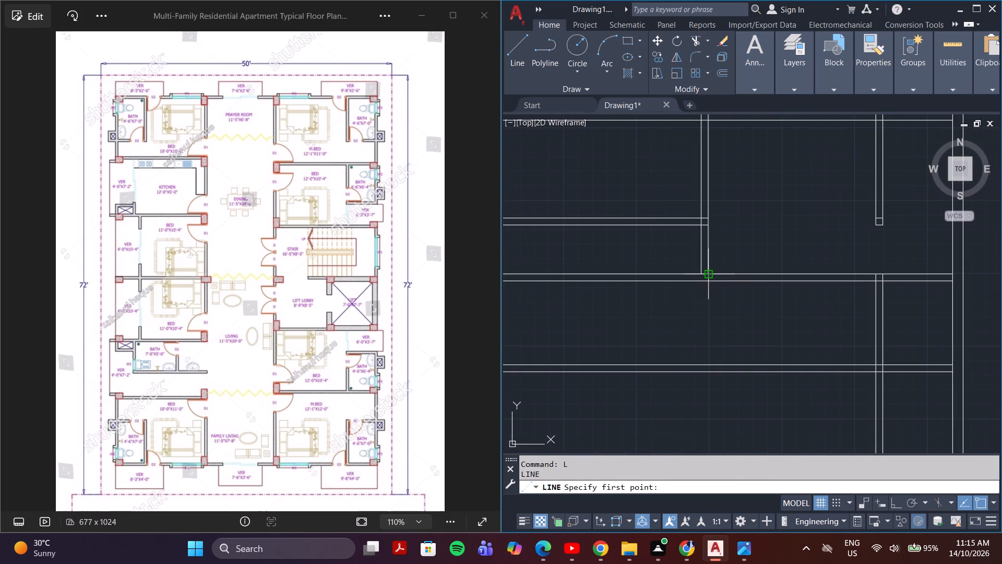
pyautogui.click(709, 271)
pyautogui.scroll(-8, 706, 360)
pyautogui.moveTo(706, 372); pyautogui.dragTo(711, 286, button='middle')
pyautogui.press('F8')
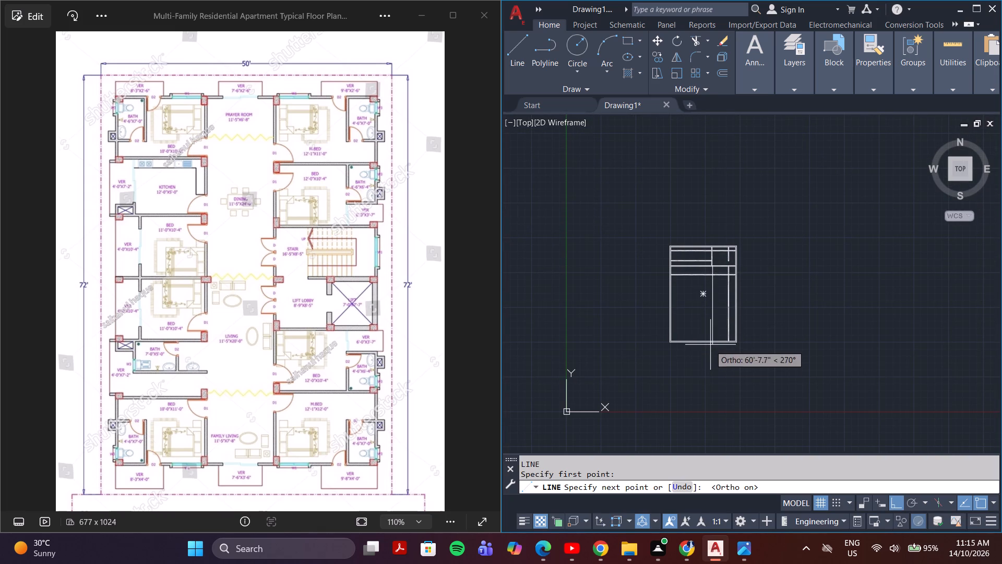
pyautogui.scroll(3, 719, 333)
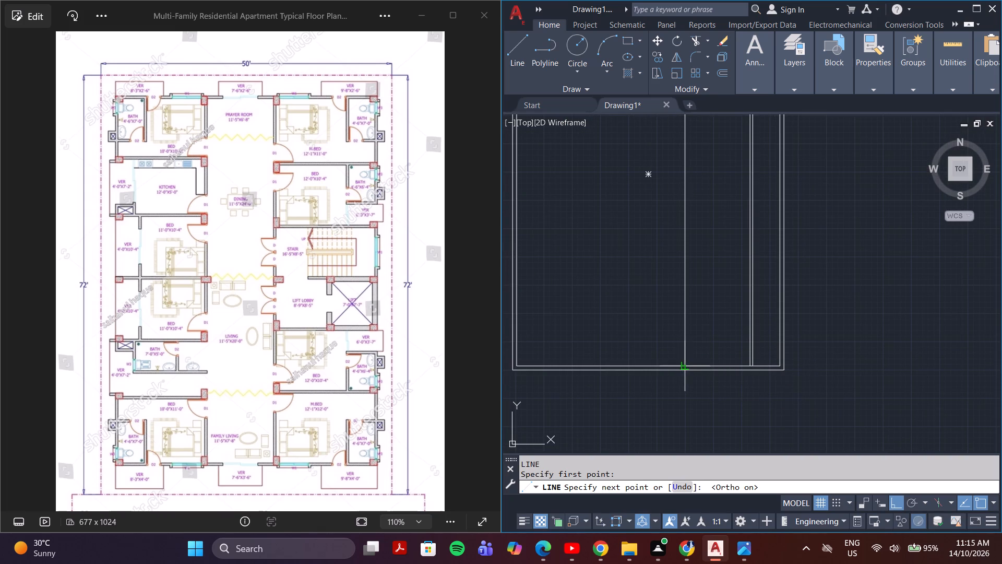
pyautogui.scroll(4, 685, 367)
pyautogui.click(685, 408)
pyautogui.press('Escape')
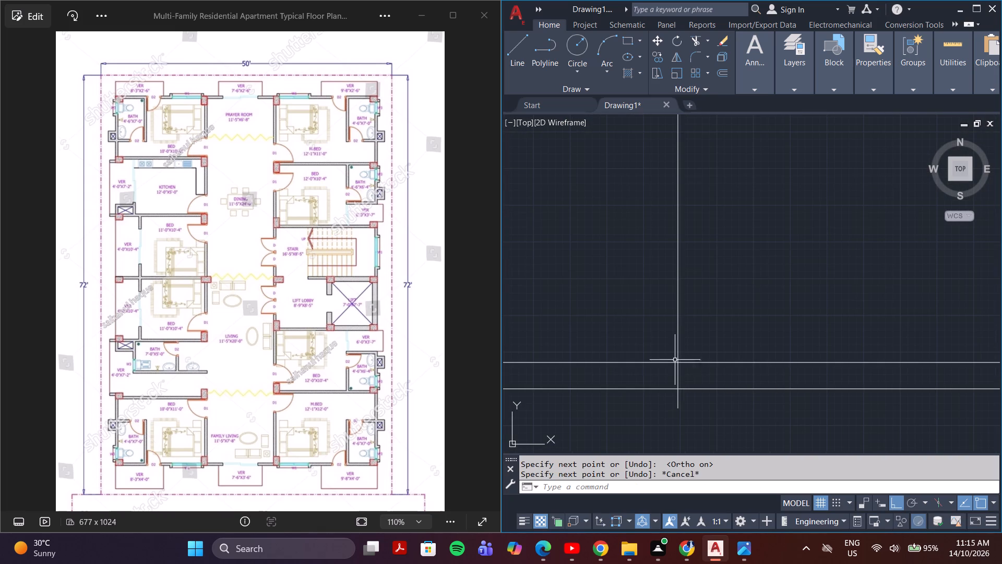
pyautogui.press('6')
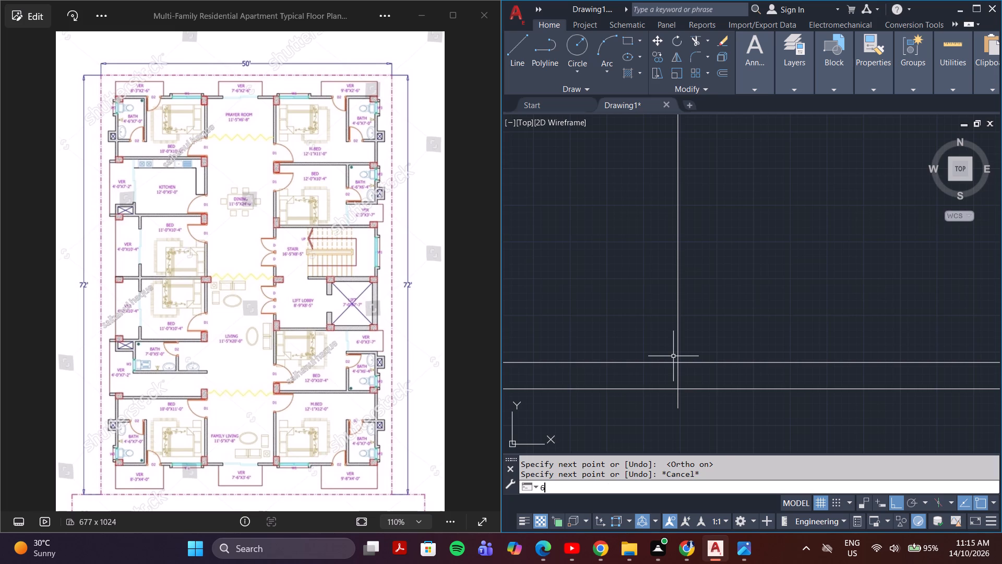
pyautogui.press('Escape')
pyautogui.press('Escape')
# Offset the newly drawn lower vertical line of the left partition 6" to the left to form a double-line wall.
pyautogui.press('o')
pyautogui.press('Return')
pyautogui.press('6')
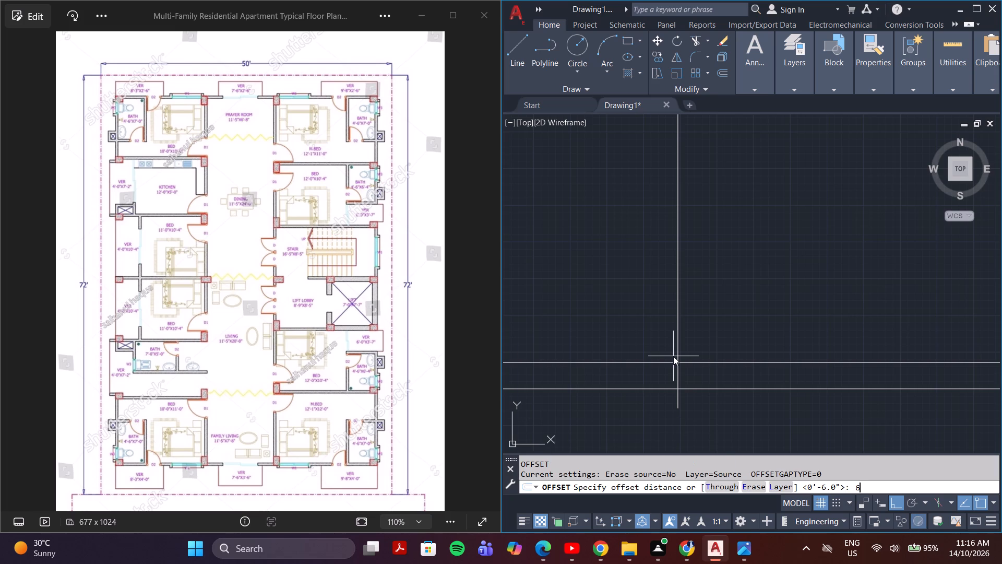
pyautogui.hotkey('shift', '"')
pyautogui.press('Return')
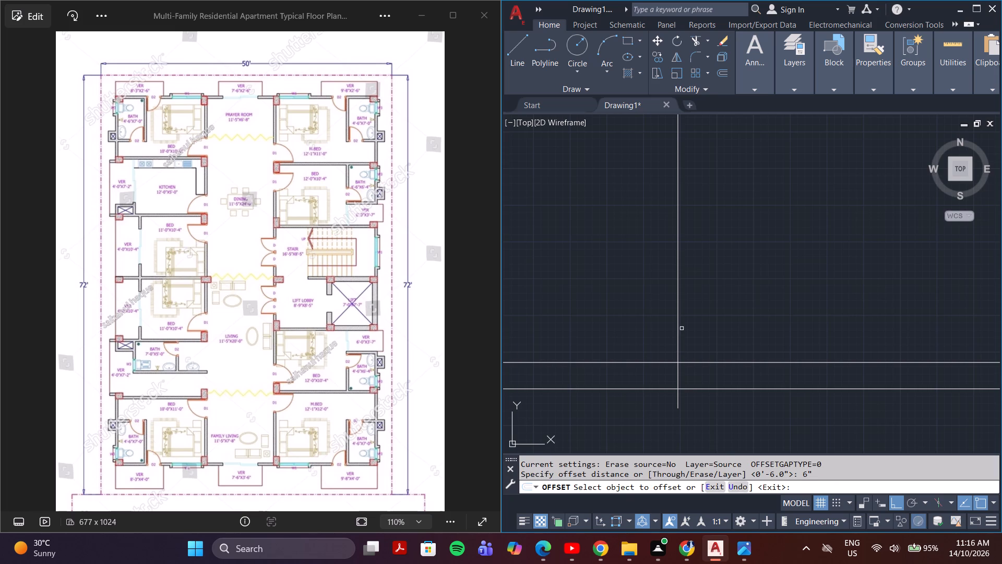
pyautogui.click(677, 309)
pyautogui.click(665, 311)
pyautogui.scroll(-7, 662, 311)
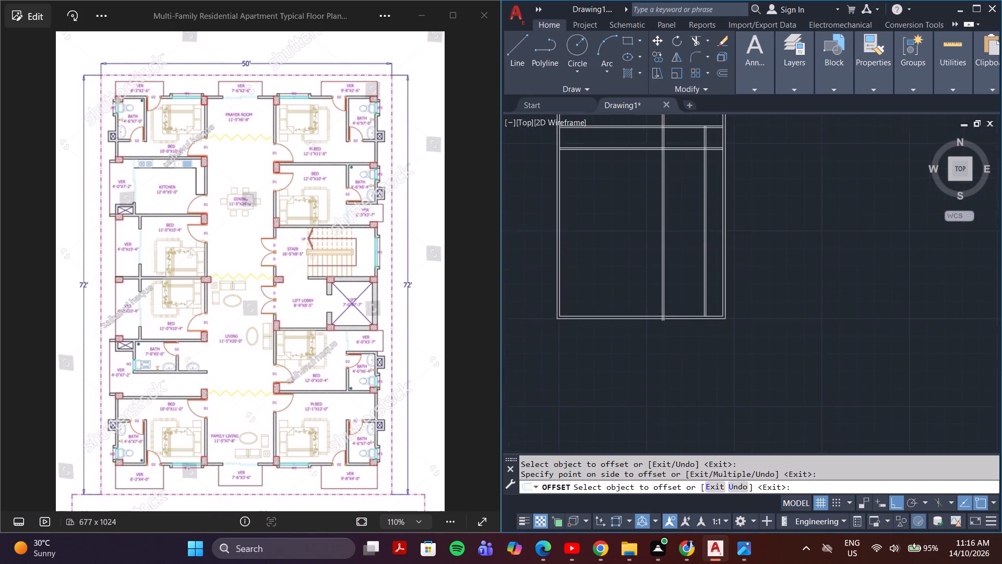
pyautogui.scroll(-2, 661, 312)
pyautogui.moveTo(751, 253); pyautogui.dragTo(647, 321, button='middle')
pyautogui.moveTo(810, 240); pyautogui.dragTo(731, 336, button='middle')
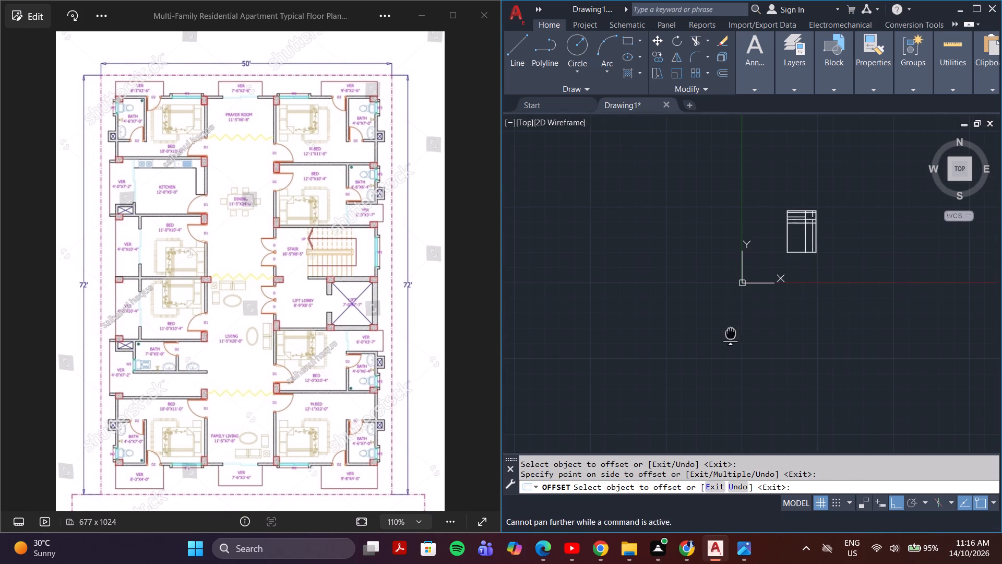
pyautogui.moveTo(731, 336); pyautogui.dragTo(729, 336, button='middle')
pyautogui.scroll(3, 839, 233)
pyautogui.moveTo(730, 242); pyautogui.dragTo(665, 299, button='middle')
pyautogui.scroll(2, 645, 281)
pyautogui.scroll(-1, 642, 281)
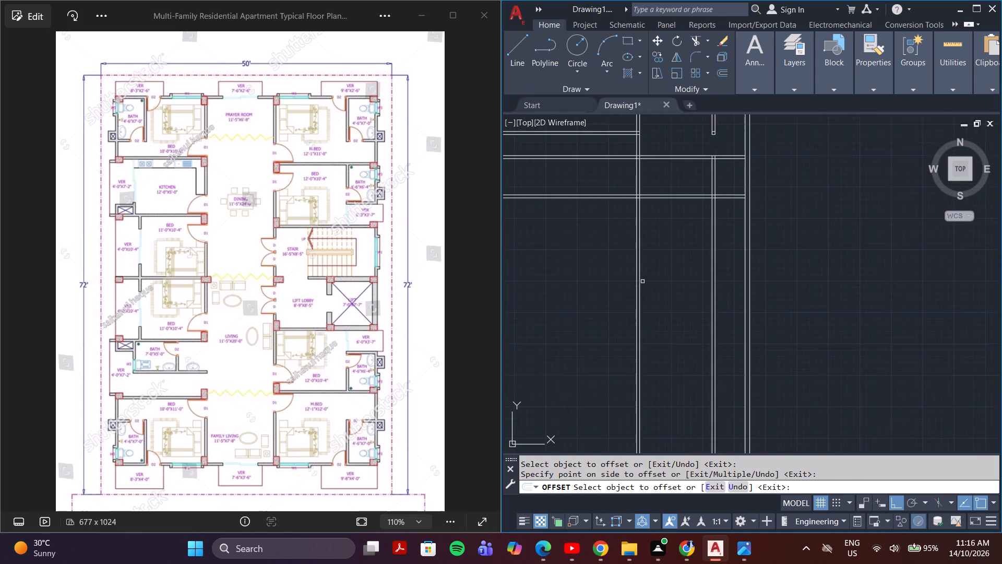
pyautogui.scroll(-1, 640, 313)
pyautogui.moveTo(640, 313); pyautogui.dragTo(657, 285, button='middle')
pyautogui.scroll(3, 658, 355)
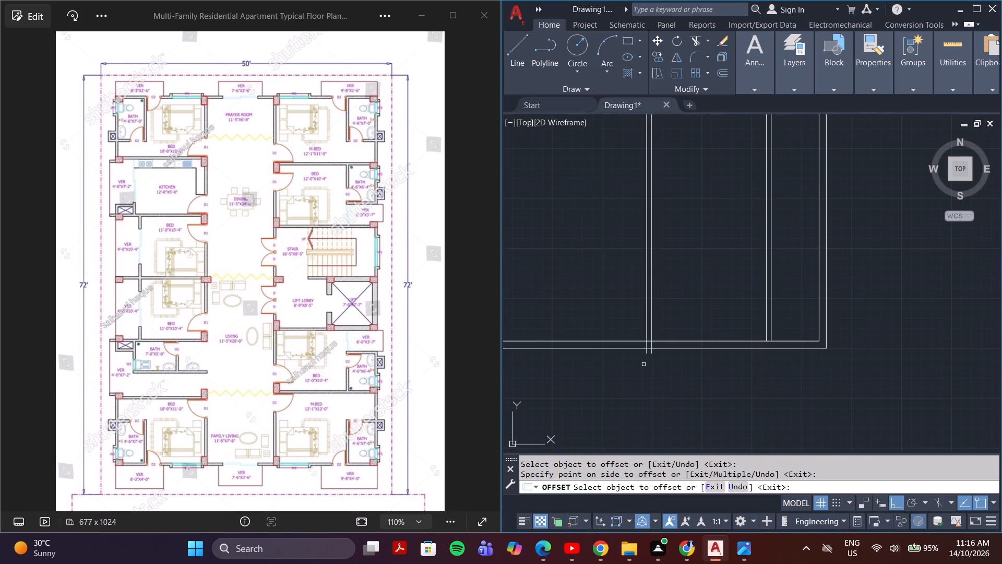
pyautogui.moveTo(648, 369); pyautogui.dragTo(667, 396, button='middle')
pyautogui.press('Escape')
# Trim the ends of the left partition's two lines that project below the plan's bottom outer wall.
pyautogui.write('tr')
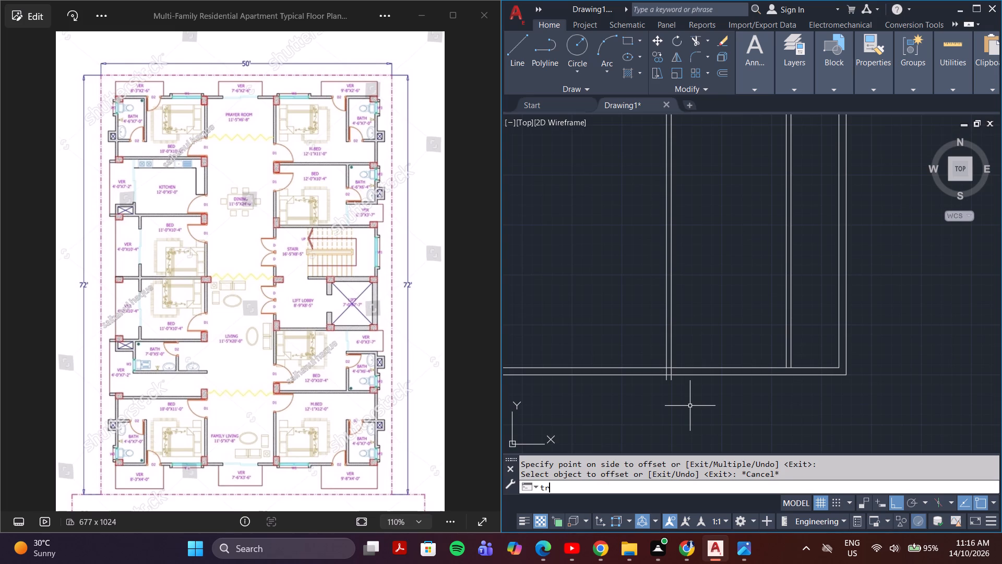
pyautogui.press('Return')
pyautogui.scroll(3, 672, 387)
pyautogui.moveTo(681, 352); pyautogui.dragTo(635, 350)
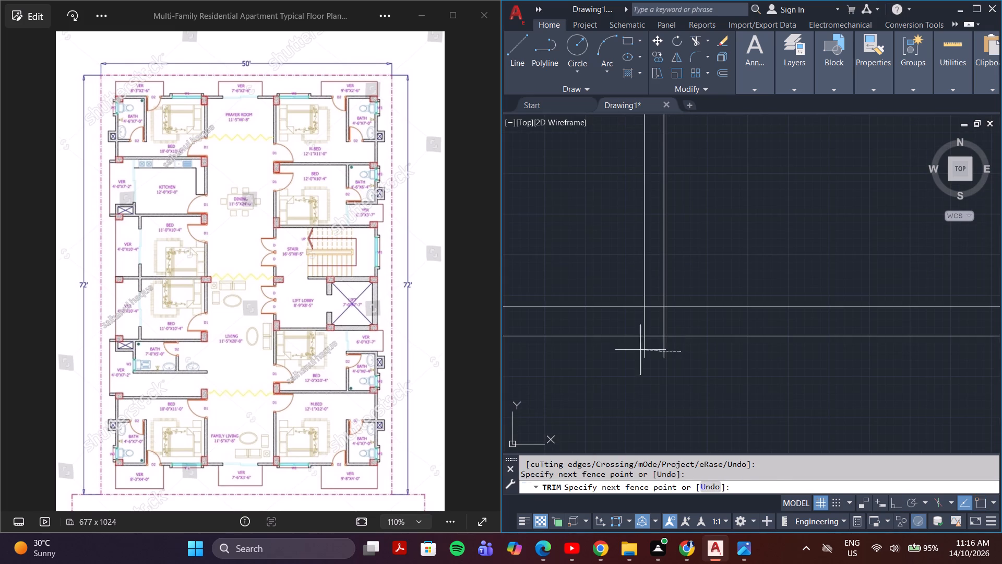
pyautogui.moveTo(635, 350); pyautogui.dragTo(613, 351)
# Trim the lowest interior horizontal wall pair between the two vertical partitions.
pyautogui.scroll(-4, 614, 351)
pyautogui.moveTo(656, 260); pyautogui.dragTo(649, 368, button='middle')
pyautogui.scroll(-2, 634, 343)
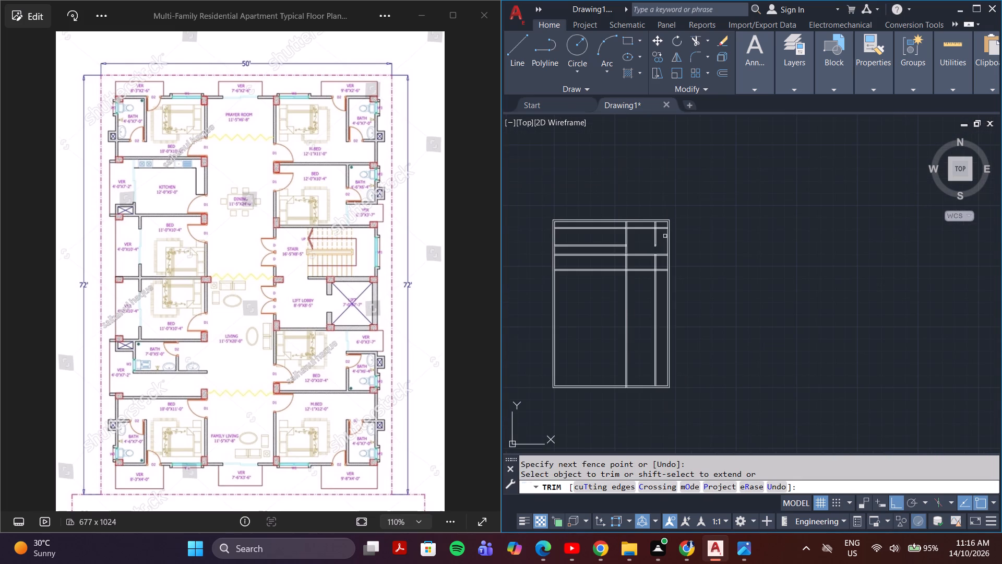
pyautogui.moveTo(568, 240); pyautogui.dragTo(634, 239, button='middle')
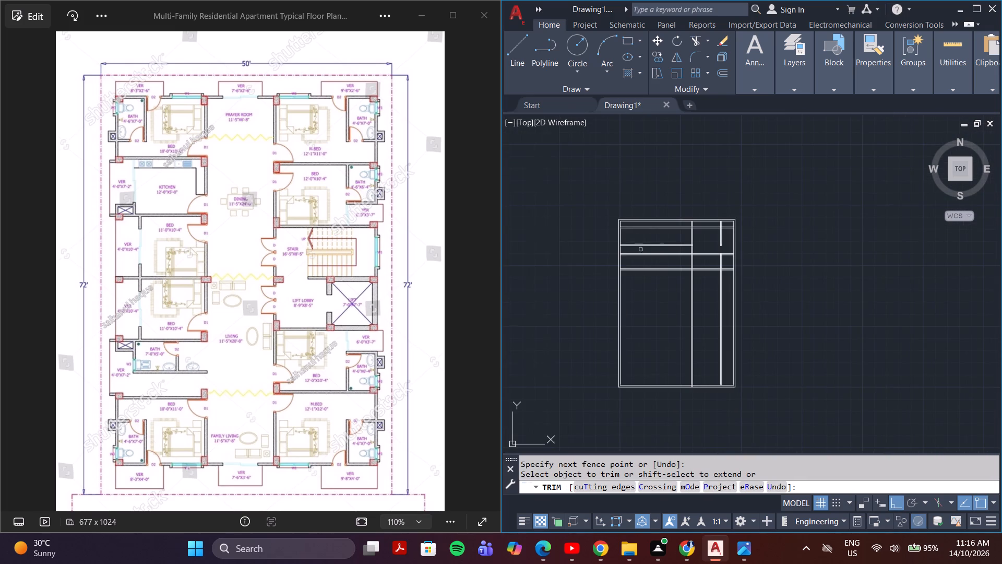
pyautogui.scroll(2, 707, 287)
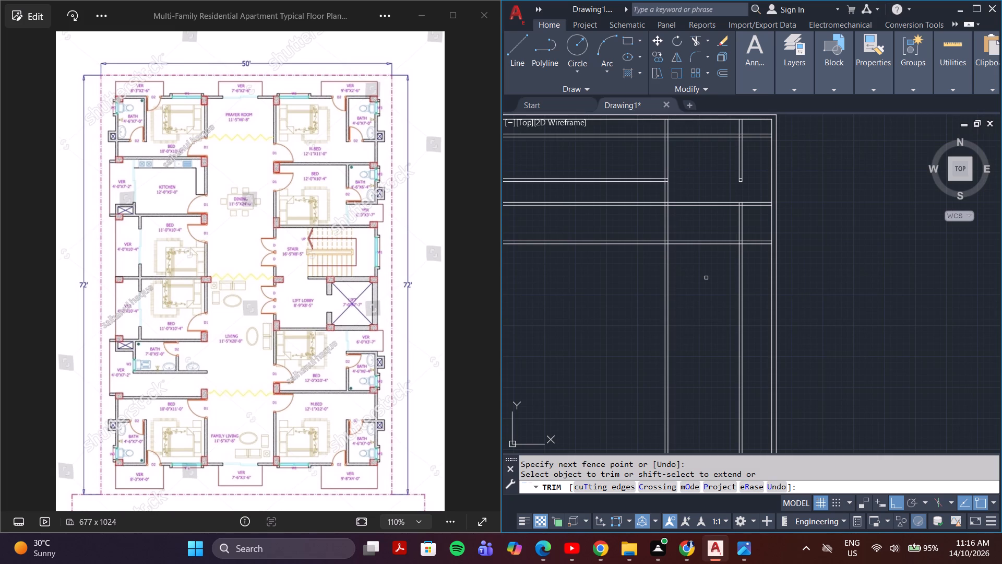
pyautogui.moveTo(719, 276); pyautogui.dragTo(702, 303, button='middle')
pyautogui.scroll(1, 702, 303)
pyautogui.moveTo(699, 296); pyautogui.dragTo(679, 361, button='middle')
pyautogui.scroll(-1, 679, 361)
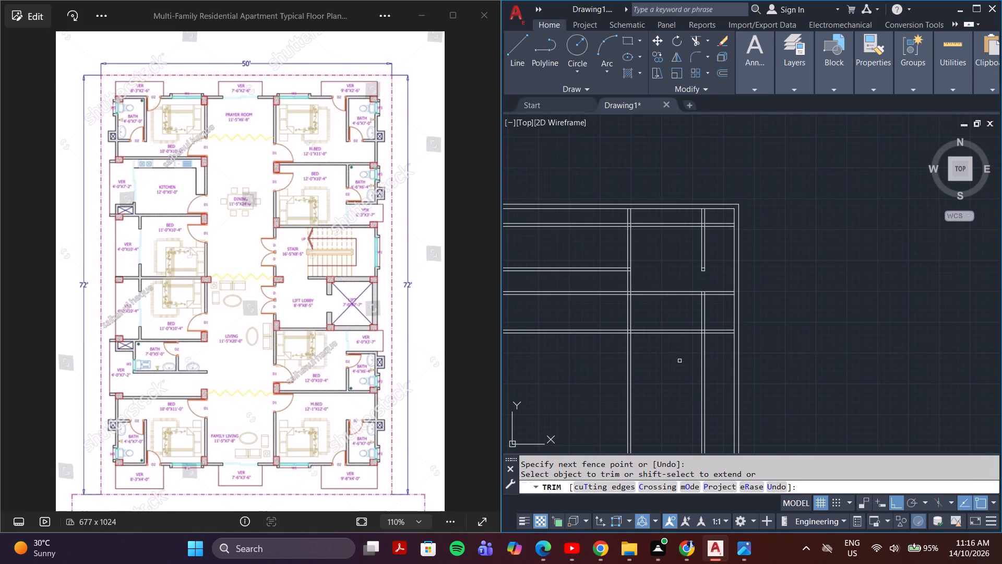
pyautogui.moveTo(668, 342); pyautogui.dragTo(664, 328)
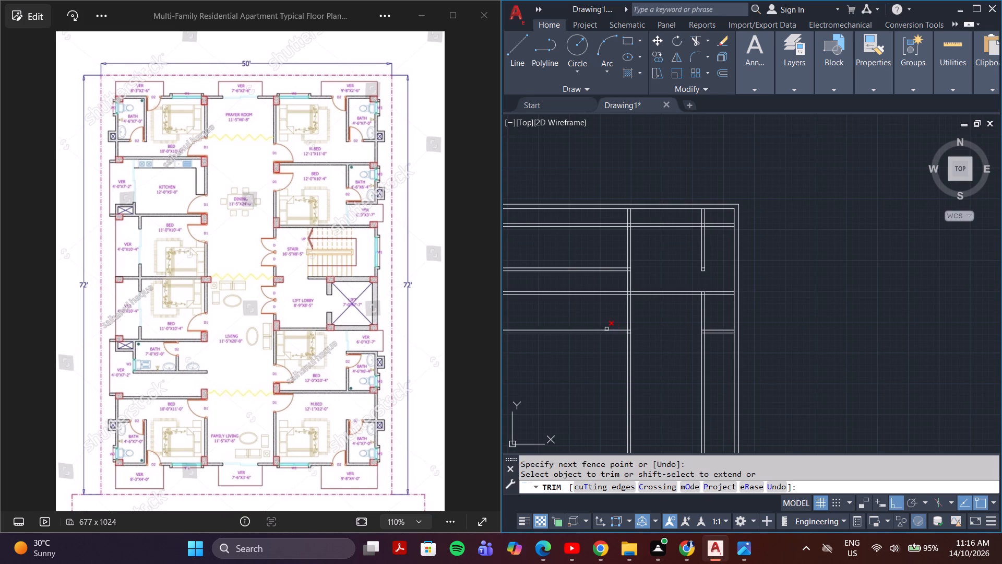
pyautogui.scroll(-1, 574, 281)
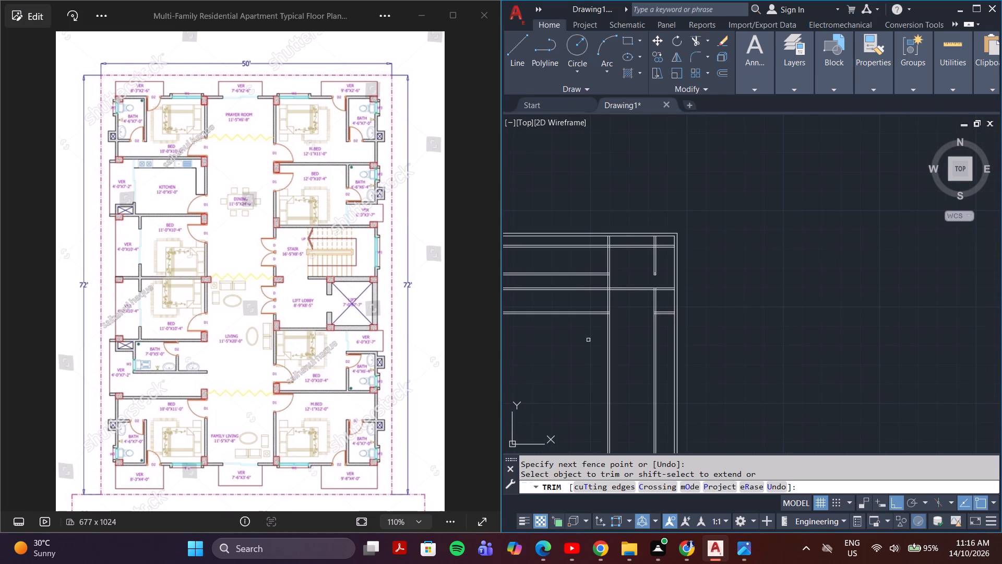
pyautogui.moveTo(587, 363); pyautogui.dragTo(597, 368, button='middle')
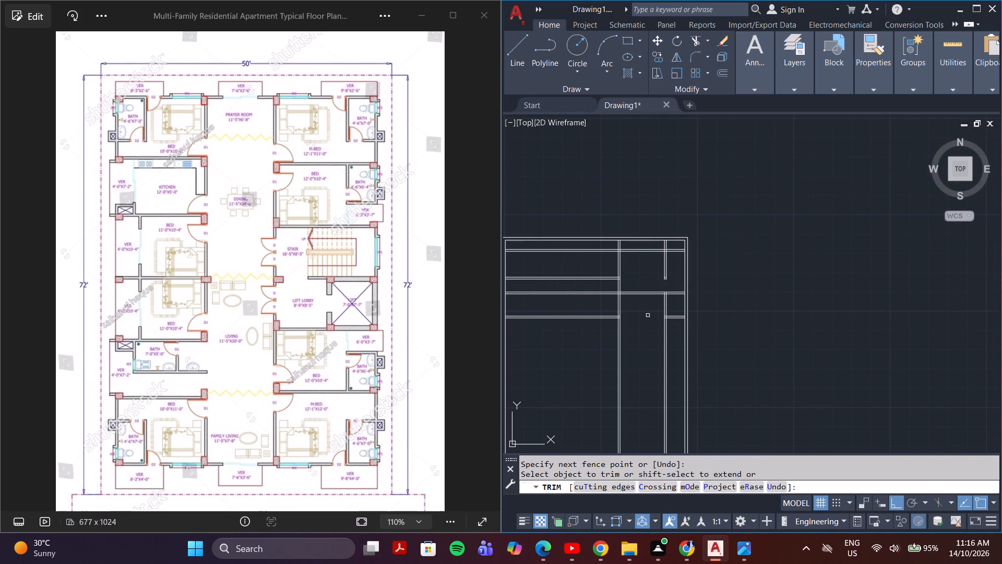
pyautogui.press('Escape')
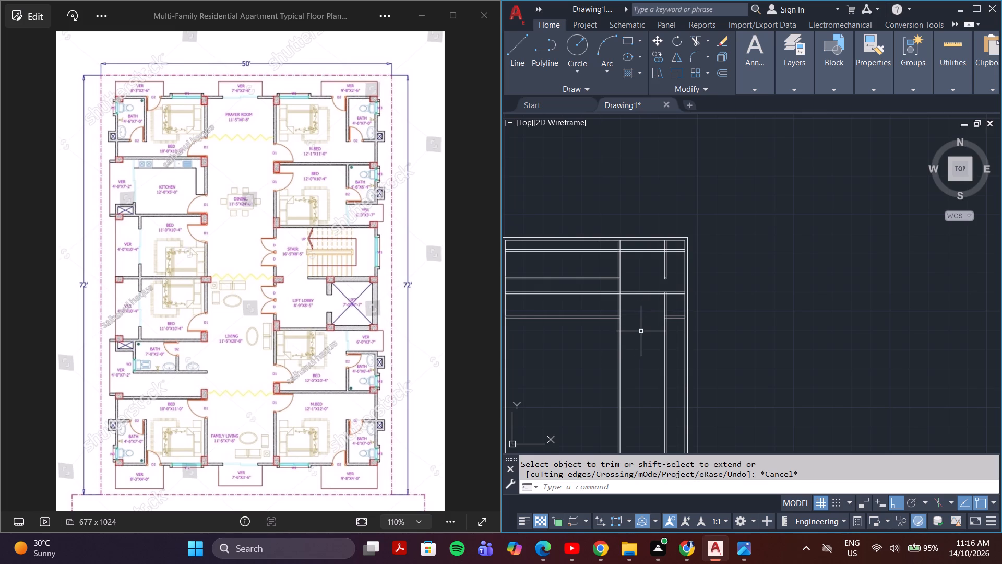
# Offset the bottom line of the full-width horizontal wall 10' downward.
pyautogui.press('o')
pyautogui.press('Return')
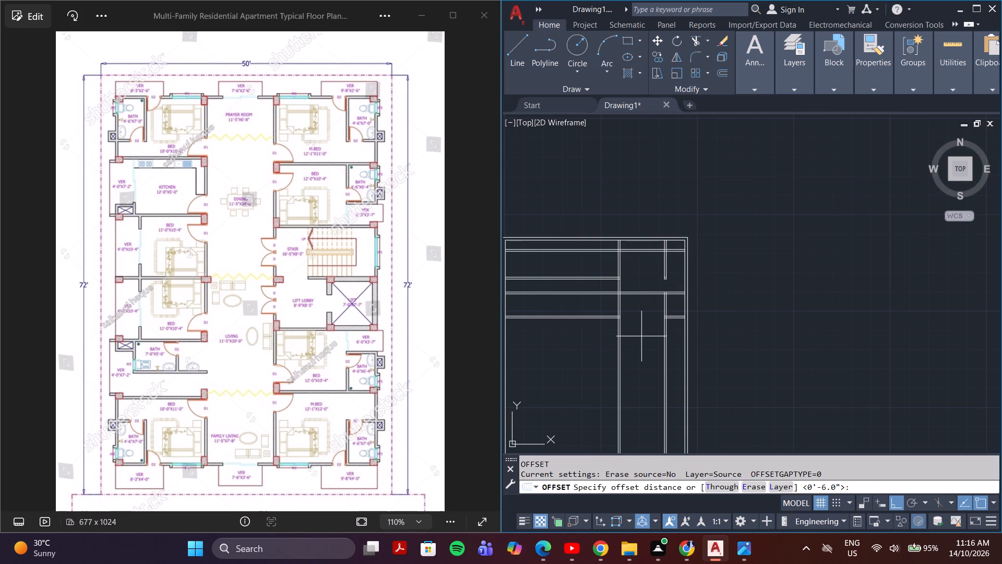
pyautogui.press('1')
pyautogui.press('0')
pyautogui.press("'")
pyautogui.press('Return')
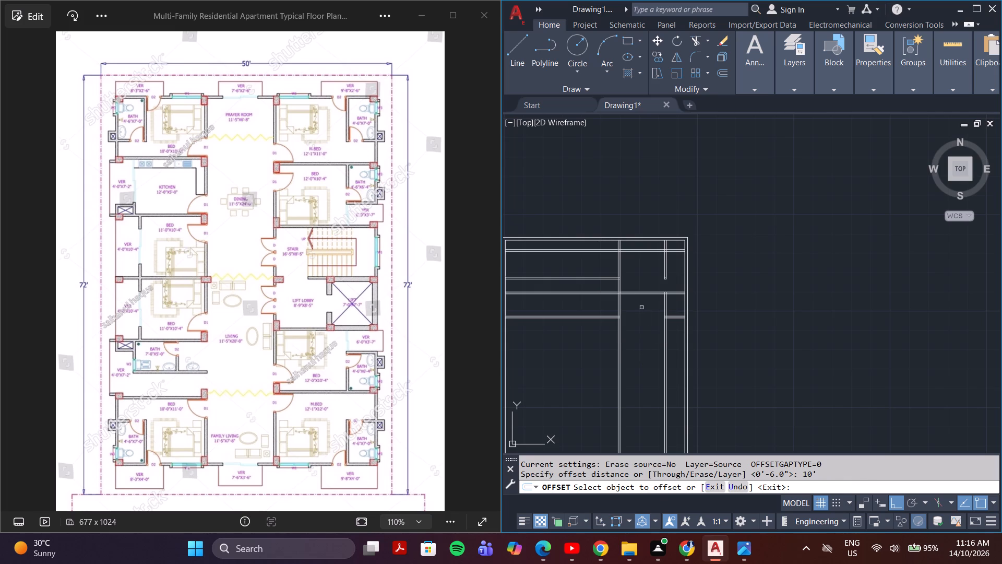
pyautogui.scroll(3, 639, 303)
pyautogui.click(637, 268)
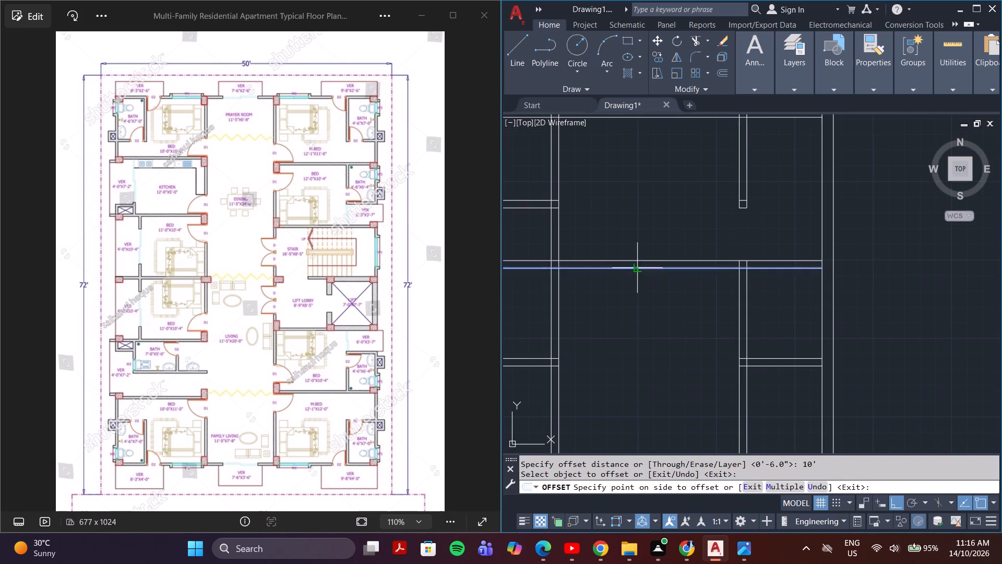
pyautogui.middleClick(627, 383)
pyautogui.click(627, 383)
pyautogui.press('Escape')
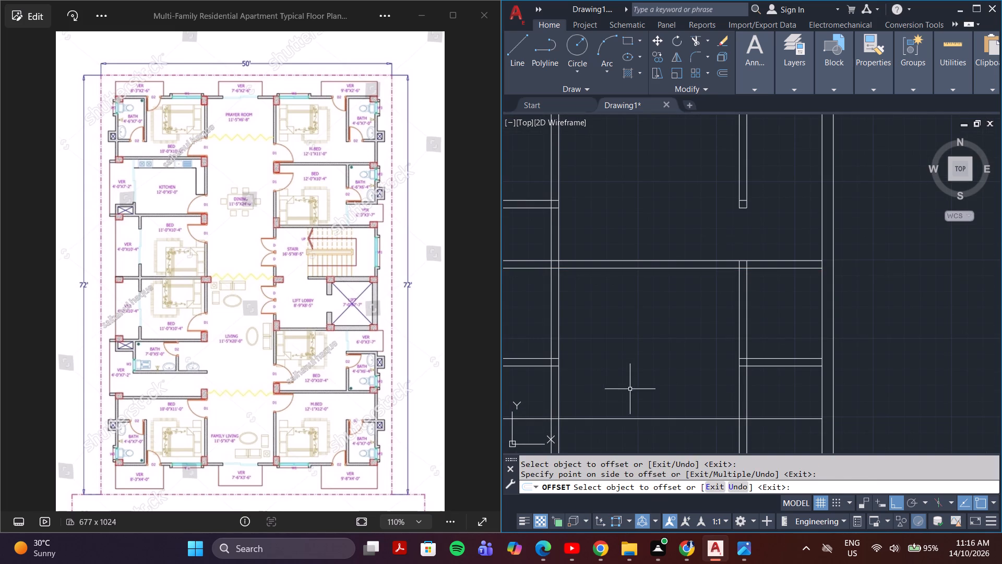
# Offset the new full-width horizontal line 6" downward to form a double-line wall.
pyautogui.middleClick(643, 343)
pyautogui.scroll(-2, 646, 347)
pyautogui.press('o')
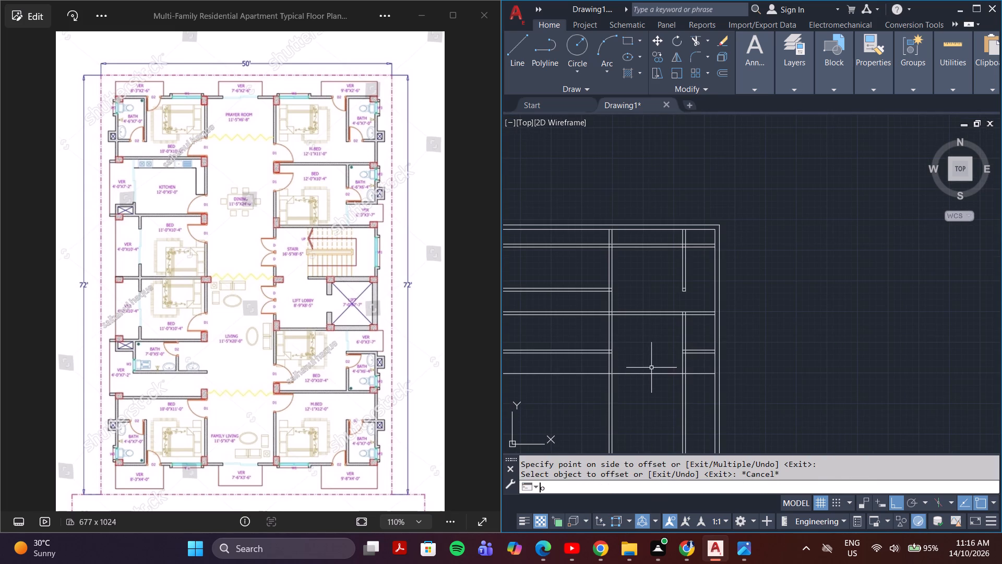
pyautogui.press('Return')
pyautogui.press('6')
pyautogui.hotkey('shift', '"')
pyautogui.press('Return')
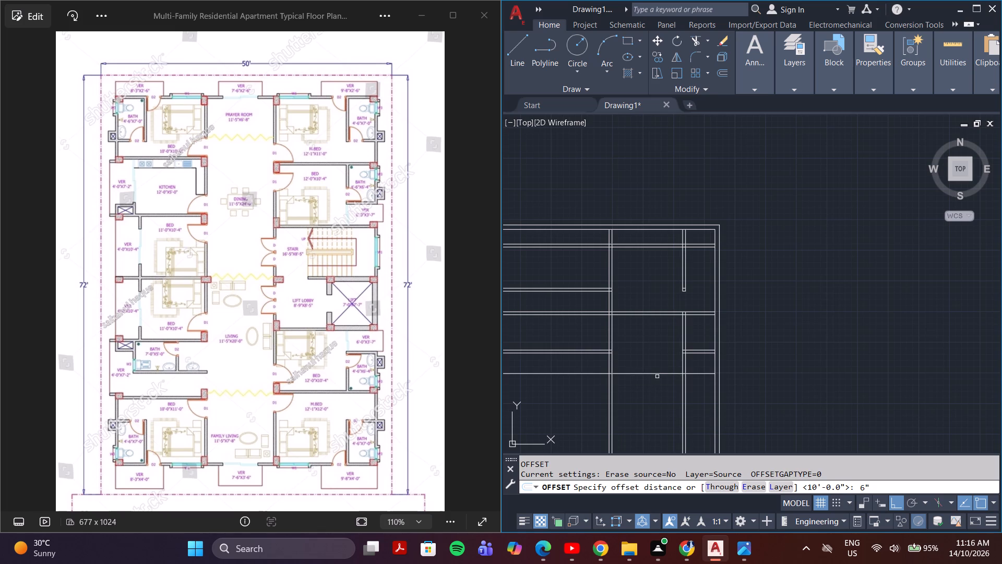
pyautogui.click(658, 372)
pyautogui.click(657, 392)
pyautogui.press('Escape')
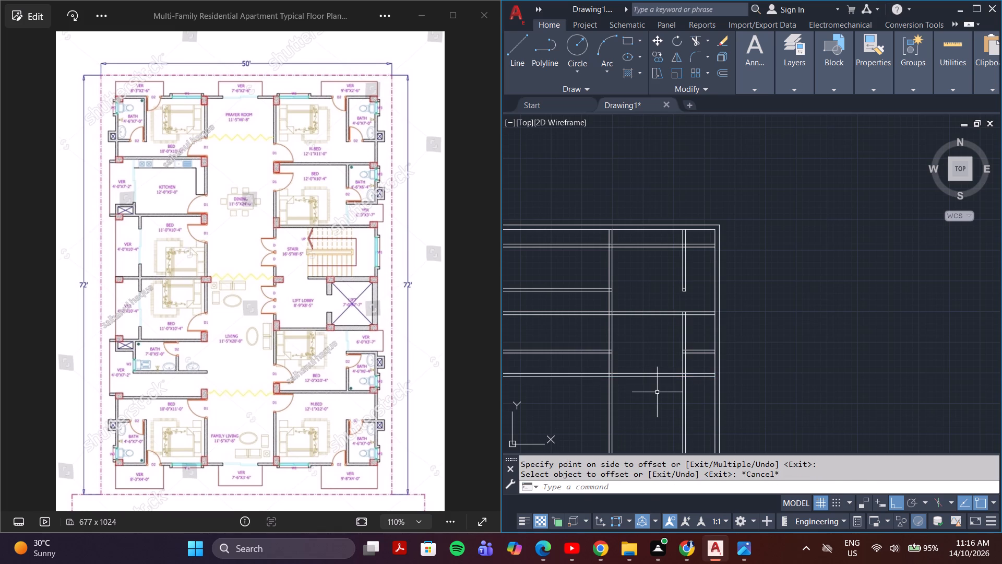
# Trim the short horizontal wall right of the right partition and the partition segment from there down to the new full-width wall.
pyautogui.write('tr')
pyautogui.press('Return')
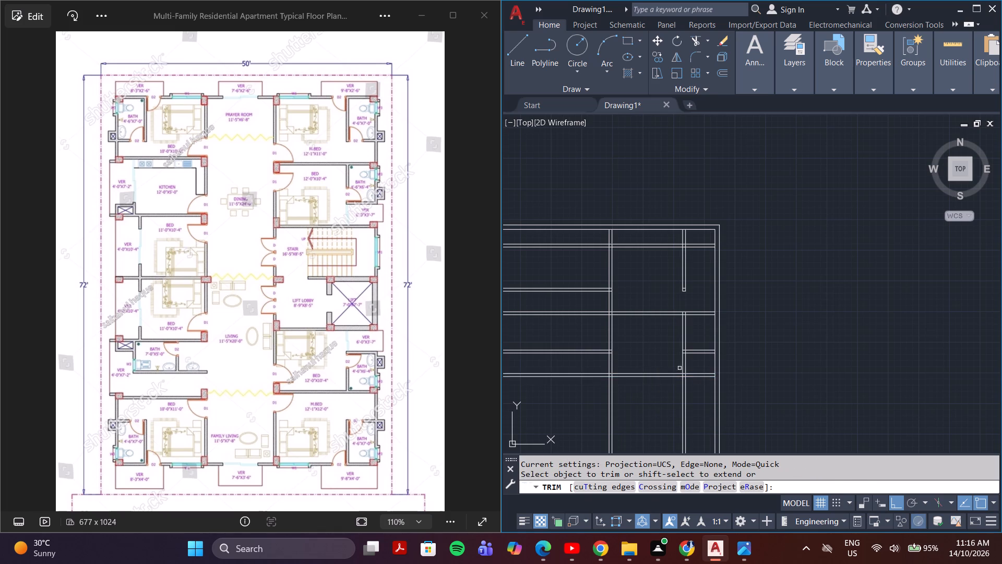
pyautogui.click(697, 342)
pyautogui.doubleClick(699, 359)
pyautogui.click(671, 366)
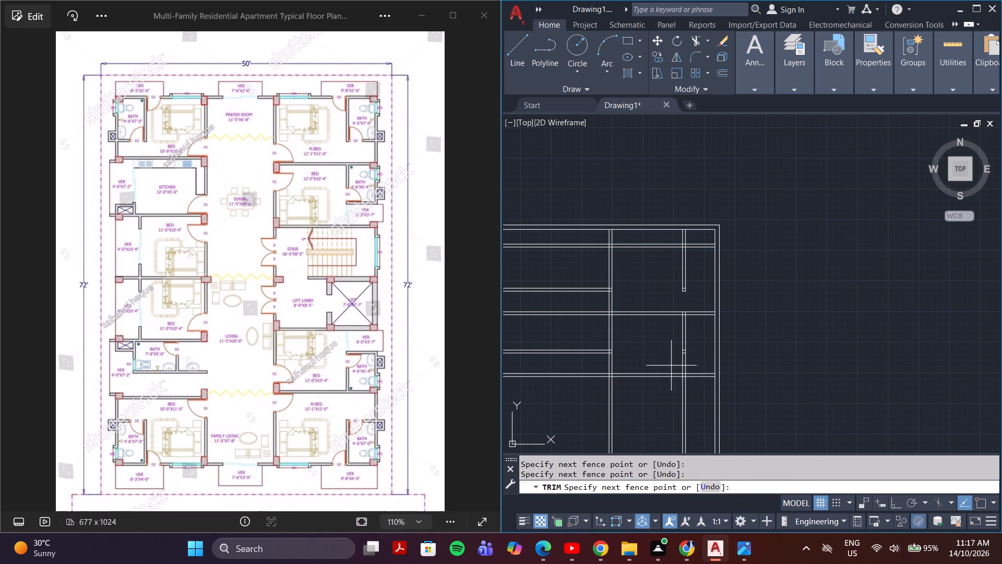
pyautogui.click(690, 367)
pyautogui.scroll(-2, 690, 367)
pyautogui.moveTo(671, 396); pyautogui.dragTo(674, 375, button='middle')
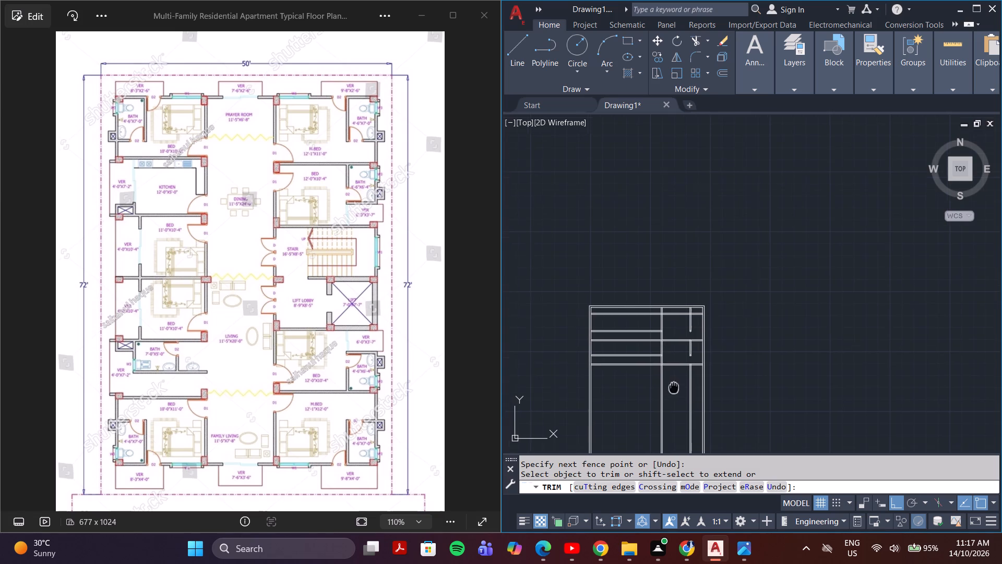
pyautogui.moveTo(674, 375); pyautogui.dragTo(674, 351, button='middle')
pyautogui.moveTo(682, 369); pyautogui.dragTo(673, 351, button='middle')
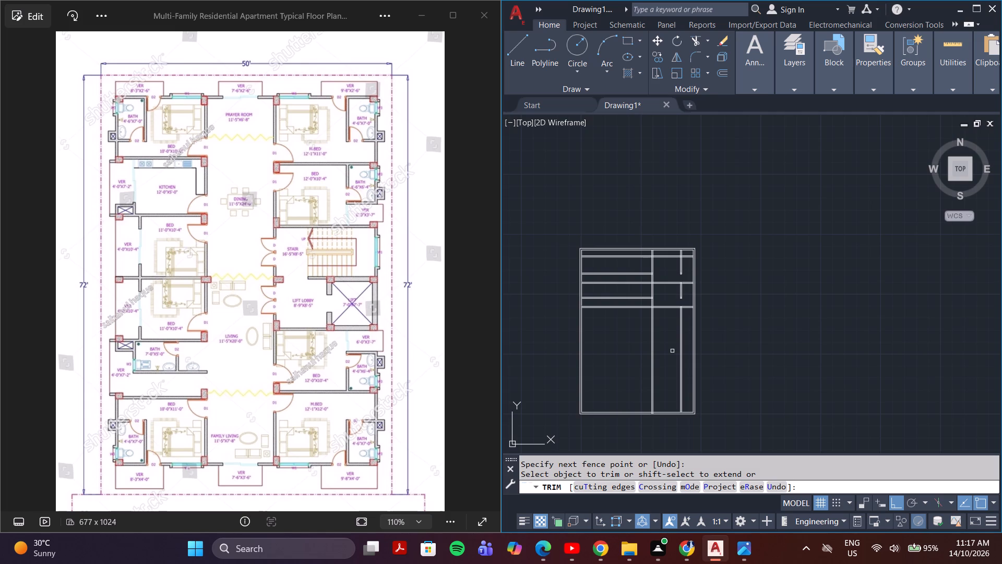
pyautogui.moveTo(671, 316); pyautogui.dragTo(639, 352, button='middle')
pyautogui.scroll(1, 637, 353)
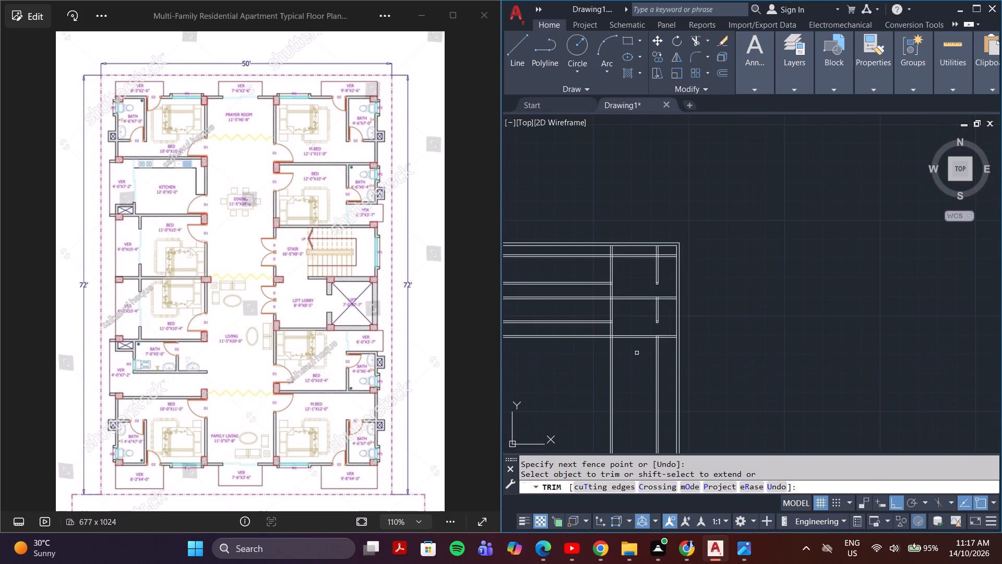
pyautogui.scroll(2, 637, 353)
pyautogui.moveTo(637, 353); pyautogui.dragTo(641, 342, button='middle')
pyautogui.press('Escape')
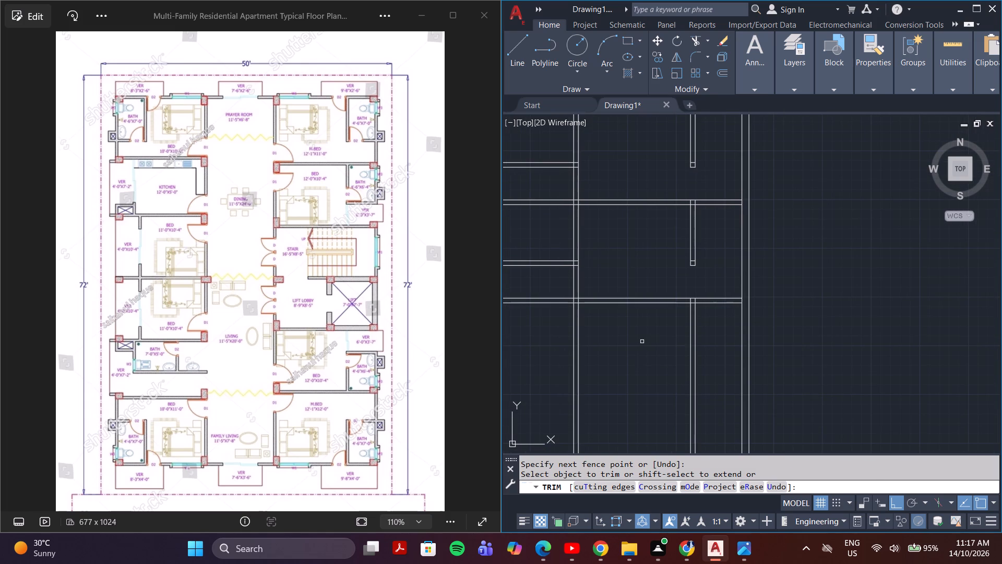
# Offset the bottom line of the lowest full-width horizontal wall 8' downward.
pyautogui.press('o')
pyautogui.press('Return')
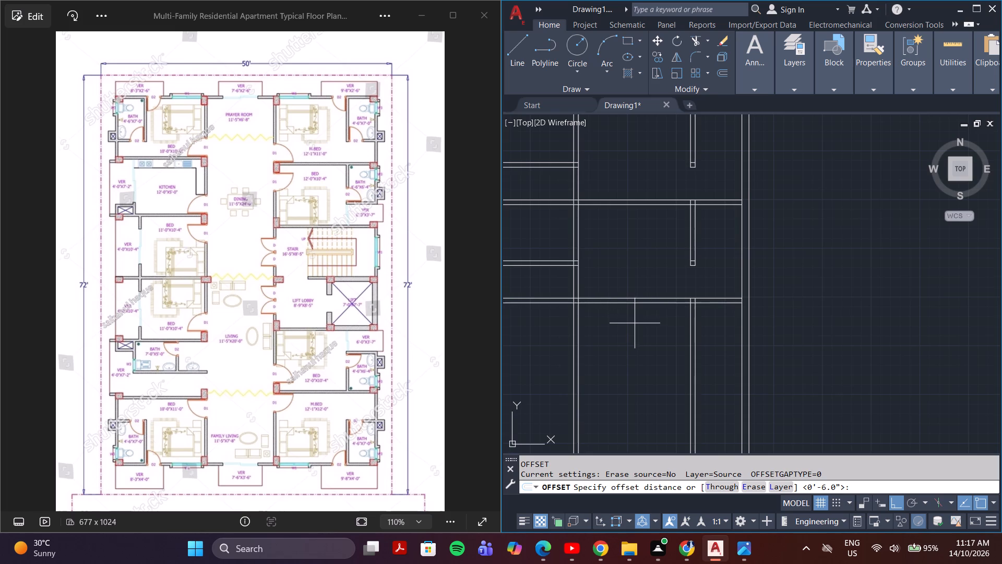
pyautogui.write("8'")
pyautogui.press('Return')
pyautogui.click(619, 304)
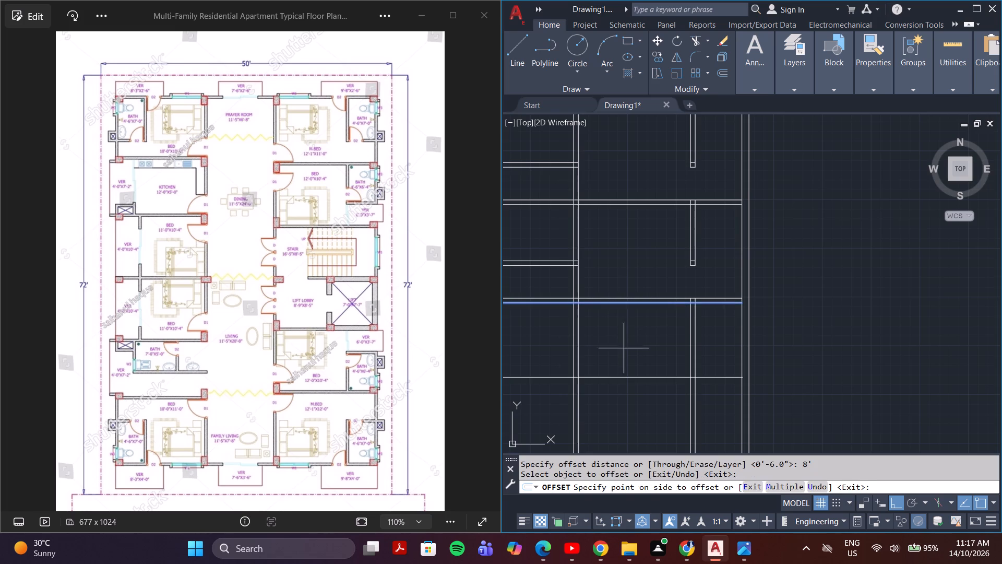
pyautogui.click(624, 348)
pyautogui.press('Escape')
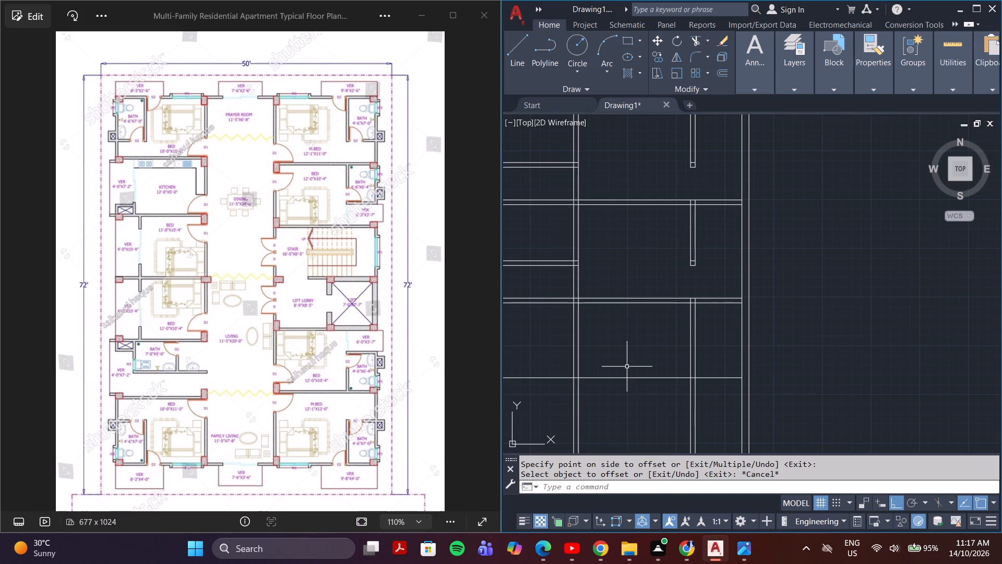
# Offset the newest full-width horizontal line 6" downward to form a double-line wall.
pyautogui.press('o')
pyautogui.press('Return')
pyautogui.write('6"')
pyautogui.press('Return')
pyautogui.click(628, 377)
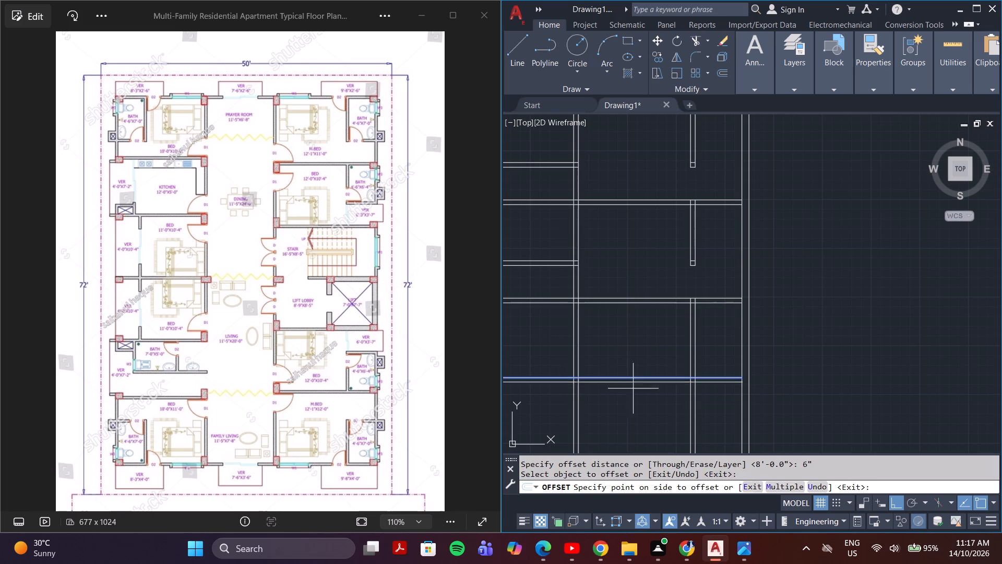
pyautogui.click(633, 389)
pyautogui.press('Escape')
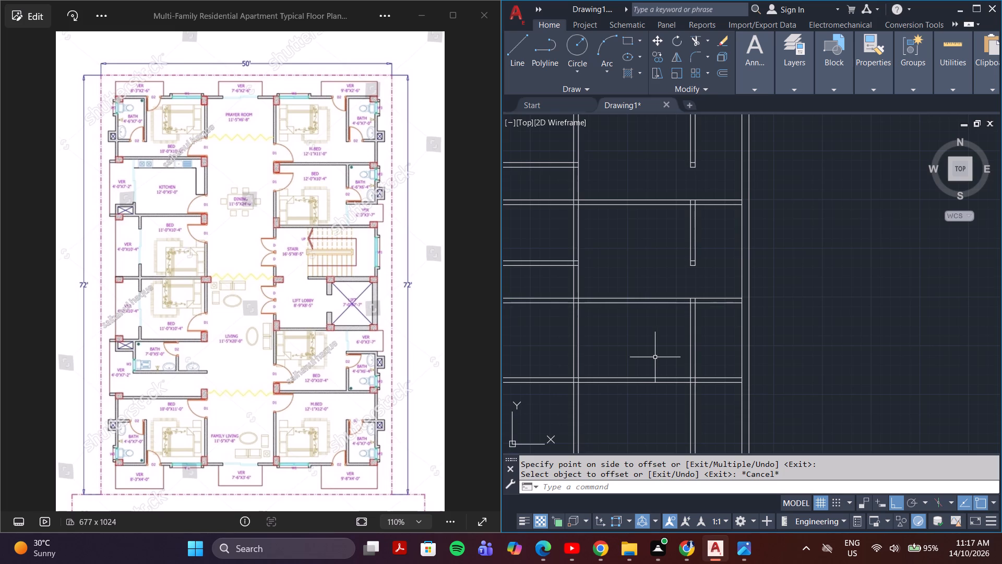
# Trim the right vertical partition's two lines between the two lowest full-width horizontal walls.
pyautogui.scroll(-1, 657, 370)
pyautogui.moveTo(657, 370); pyautogui.dragTo(640, 331, button='middle')
pyautogui.moveTo(634, 373); pyautogui.dragTo(631, 324, button='middle')
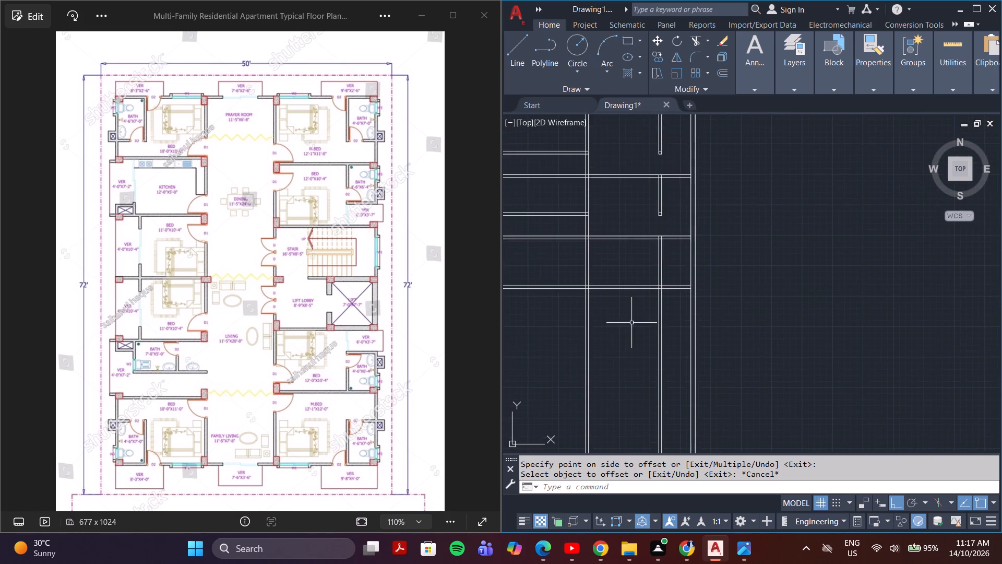
pyautogui.scroll(-1, 631, 323)
pyautogui.moveTo(631, 343); pyautogui.dragTo(630, 306, button='middle')
pyautogui.moveTo(627, 355); pyautogui.dragTo(627, 337, button='middle')
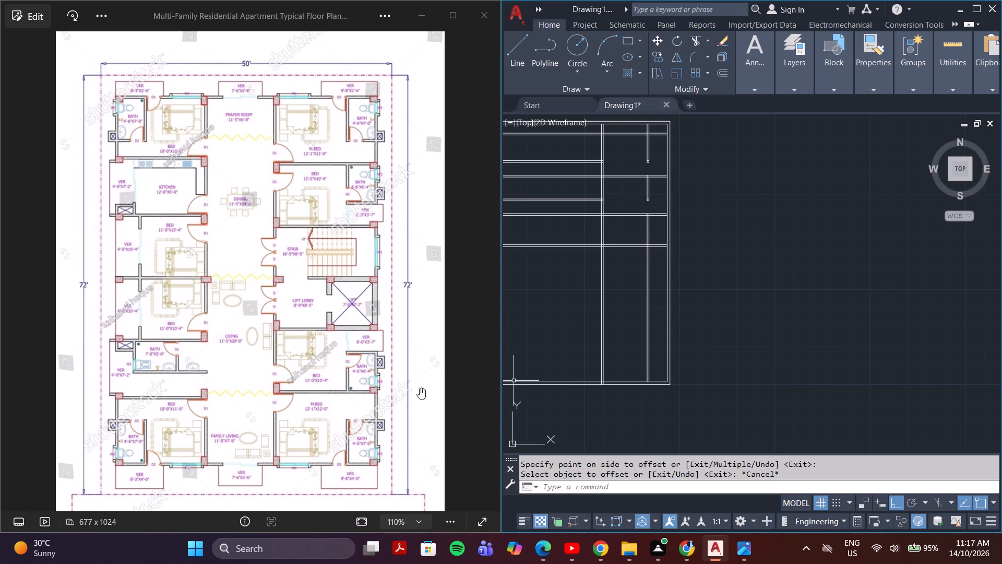
pyautogui.moveTo(533, 402); pyautogui.dragTo(649, 400, button='middle')
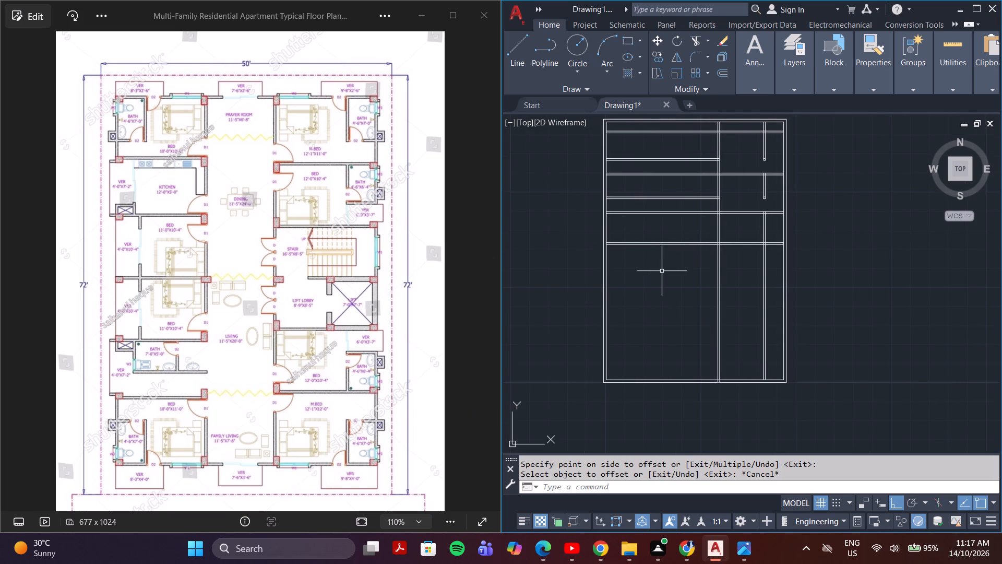
pyautogui.write('tr')
pyautogui.press('Return')
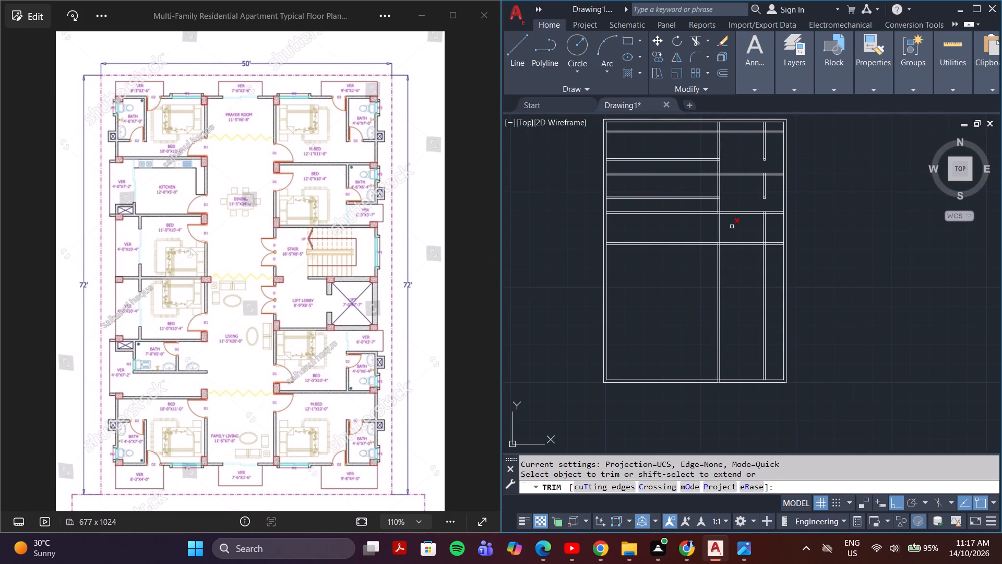
pyautogui.click(772, 224)
pyautogui.click(755, 230)
pyautogui.moveTo(730, 314); pyautogui.dragTo(692, 279, button='middle')
pyautogui.moveTo(701, 283); pyautogui.dragTo(637, 255, button='middle')
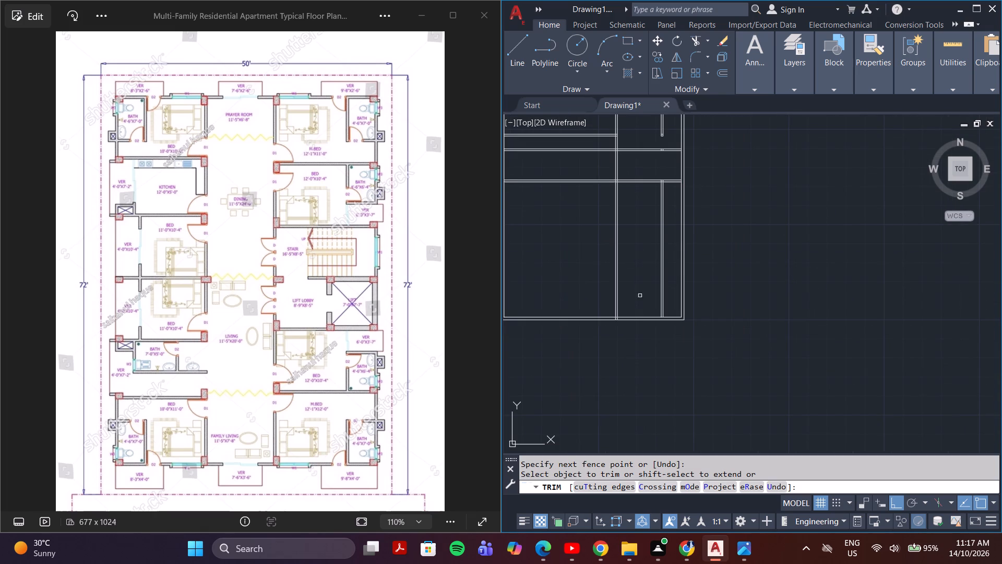
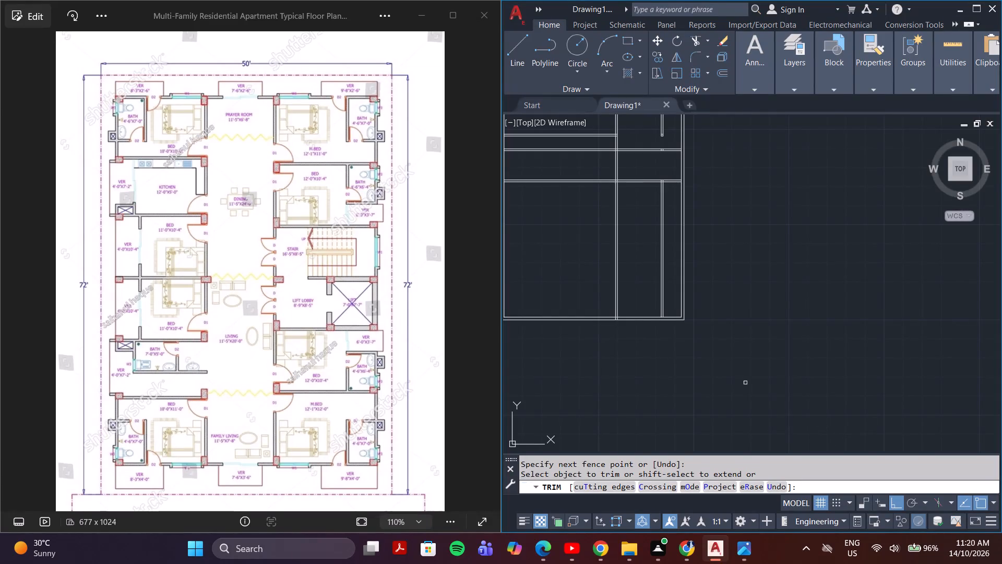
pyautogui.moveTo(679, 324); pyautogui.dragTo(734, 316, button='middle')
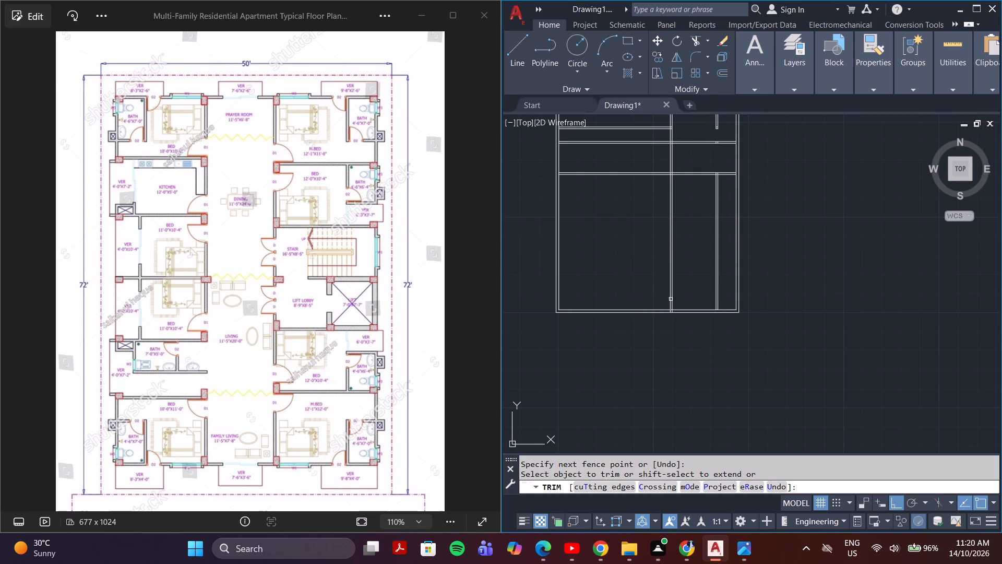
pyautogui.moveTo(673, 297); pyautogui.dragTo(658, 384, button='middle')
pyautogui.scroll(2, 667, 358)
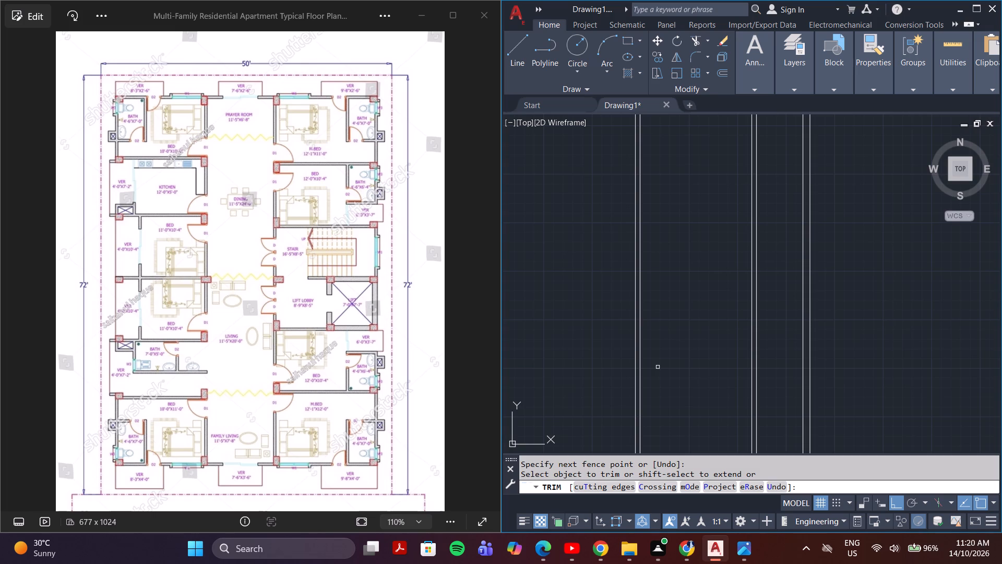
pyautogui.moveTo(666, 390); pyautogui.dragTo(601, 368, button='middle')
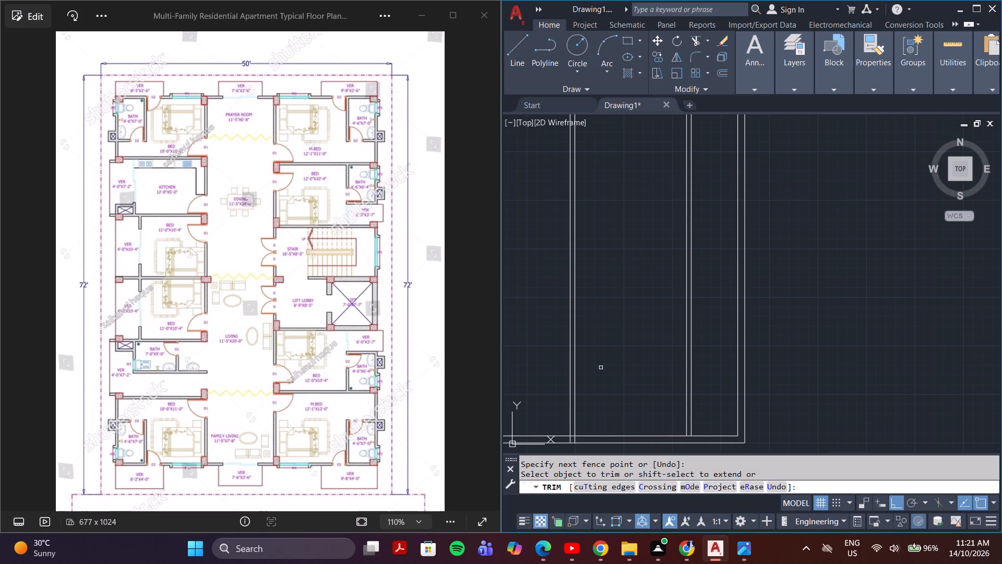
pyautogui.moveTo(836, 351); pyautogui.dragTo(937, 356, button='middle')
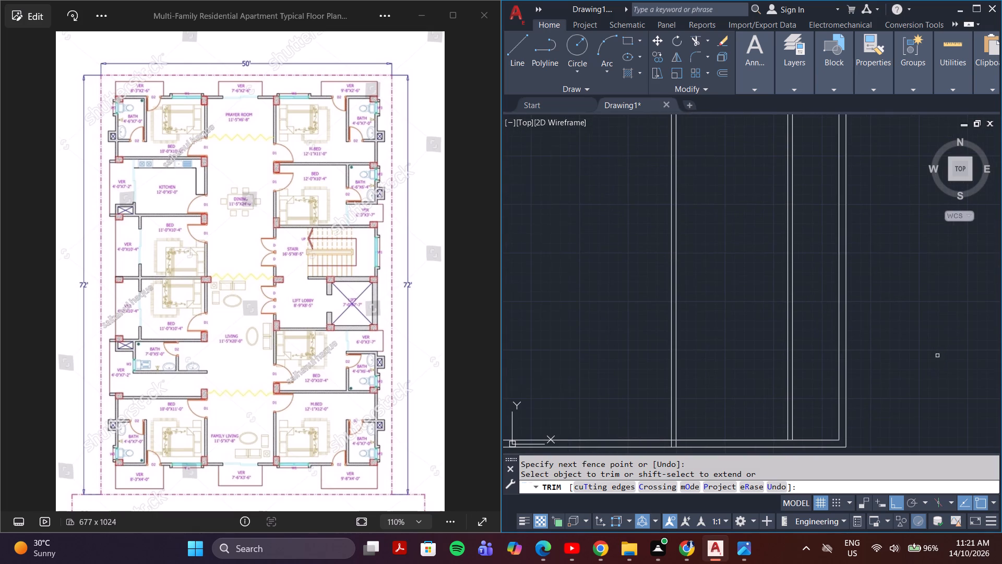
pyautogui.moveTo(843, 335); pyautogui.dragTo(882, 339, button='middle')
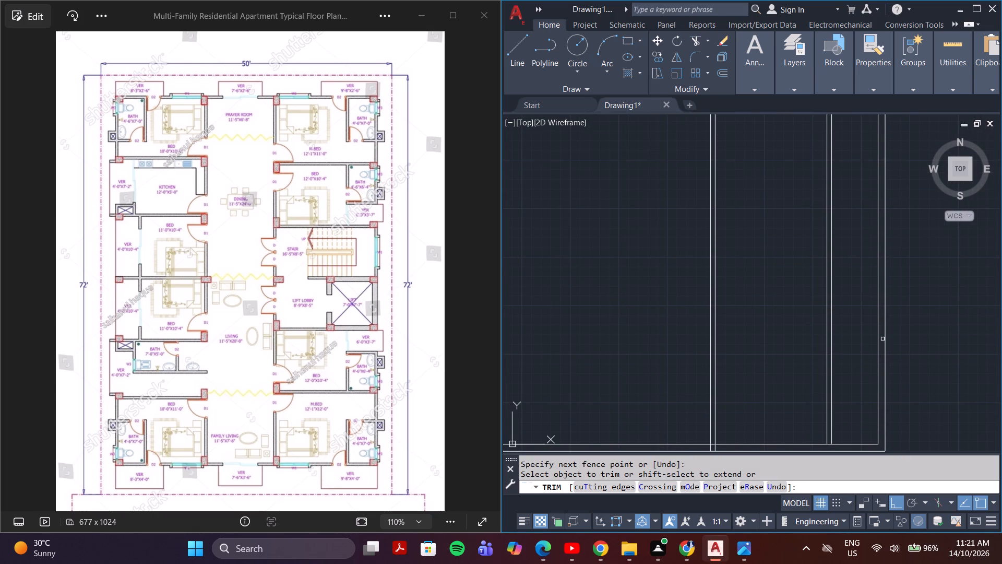
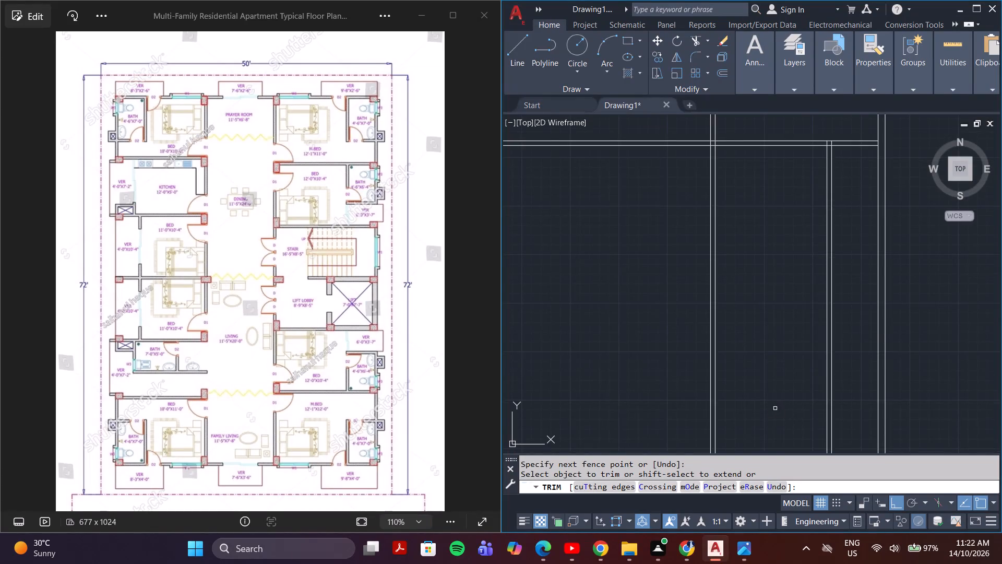
# Examine the walls drawn so far, especially the lower-right part of the plan, against the reference floor plan.
pyautogui.scroll(-2, 782, 374)
pyautogui.moveTo(782, 374); pyautogui.dragTo(766, 400, button='middle')
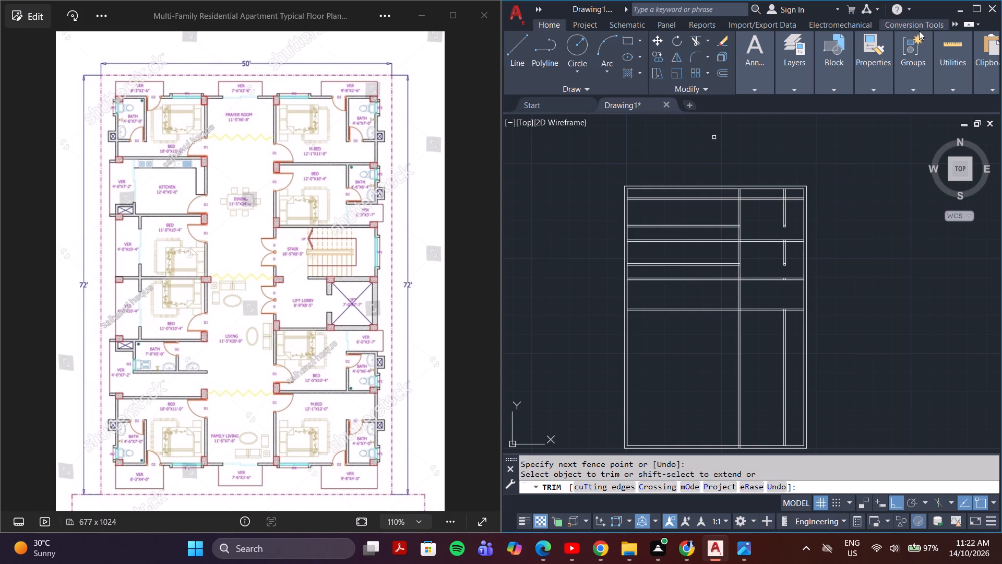
pyautogui.scroll(-1, 973, 21)
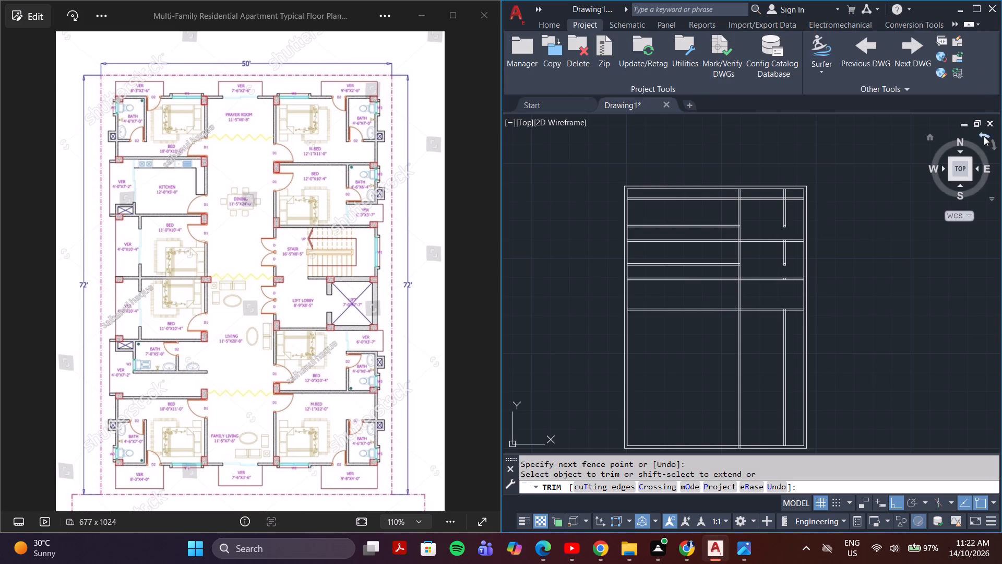
pyautogui.scroll(-1, 931, 103)
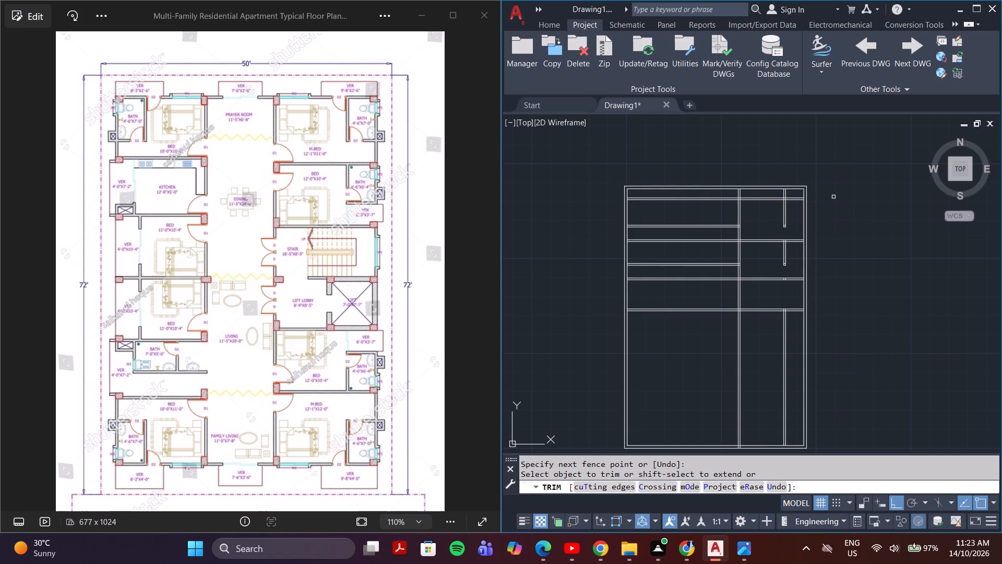
pyautogui.moveTo(825, 297); pyautogui.dragTo(794, 283, button='middle')
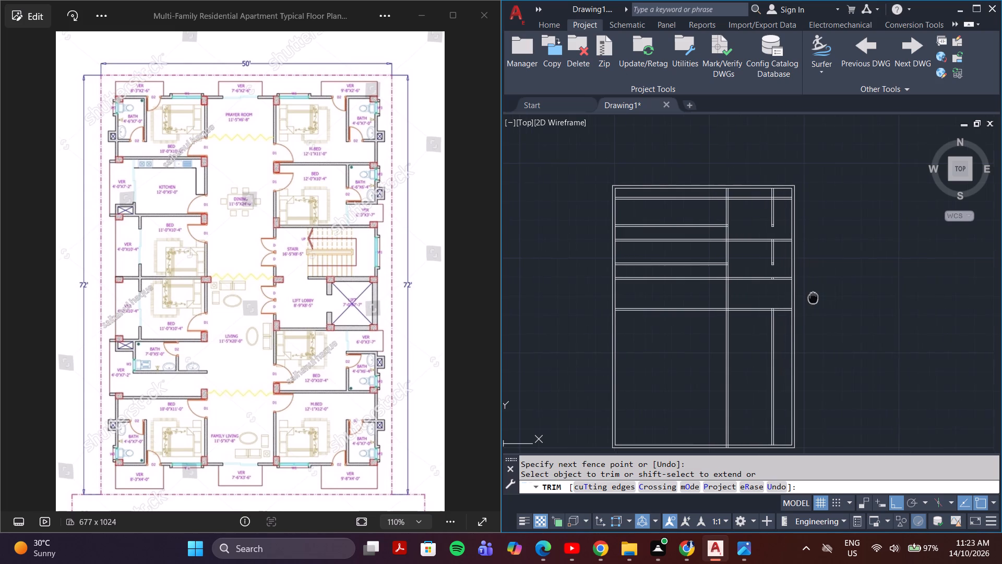
pyautogui.moveTo(794, 283); pyautogui.dragTo(788, 279, button='middle')
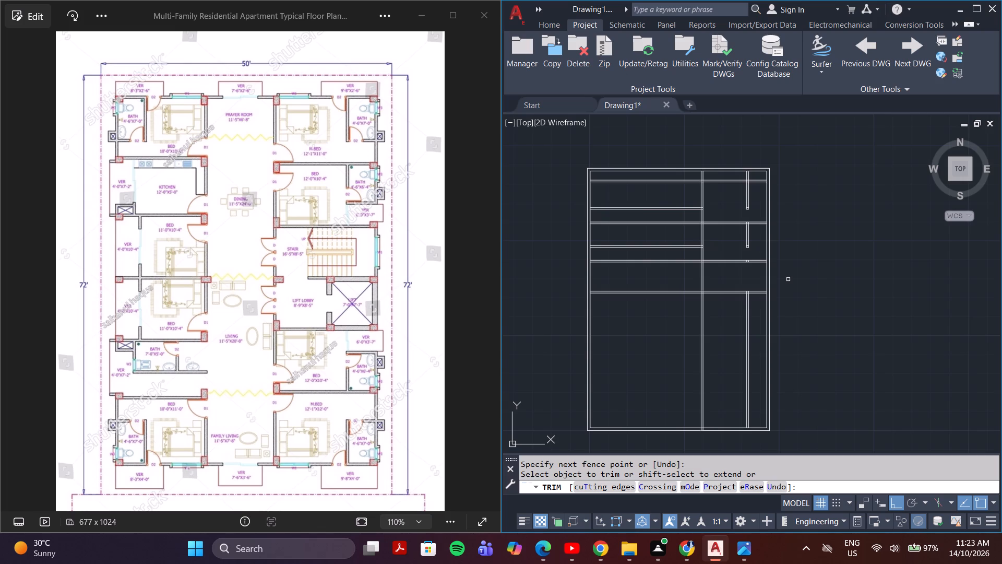
pyautogui.moveTo(790, 306); pyautogui.dragTo(812, 302, button='middle')
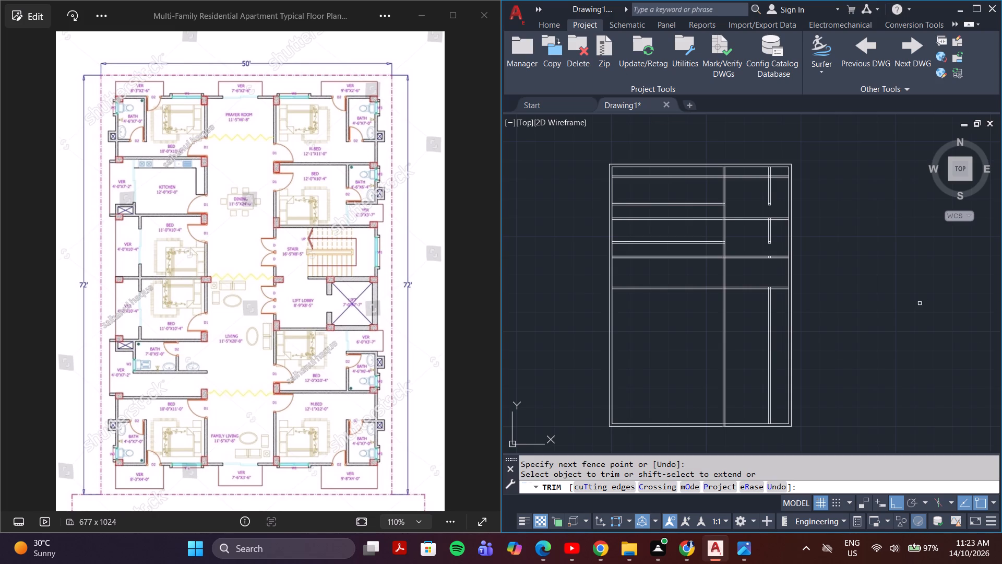
pyautogui.moveTo(927, 320); pyautogui.dragTo(912, 278, button='middle')
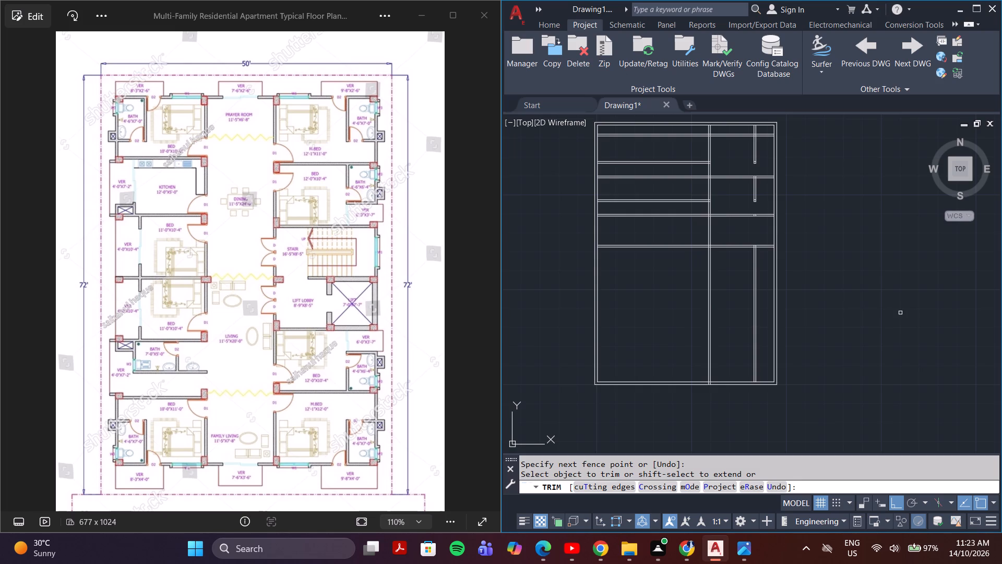
pyautogui.moveTo(904, 331); pyautogui.dragTo(923, 322, button='middle')
pyautogui.moveTo(852, 322); pyautogui.dragTo(861, 353, button='middle')
pyautogui.scroll(2, 811, 348)
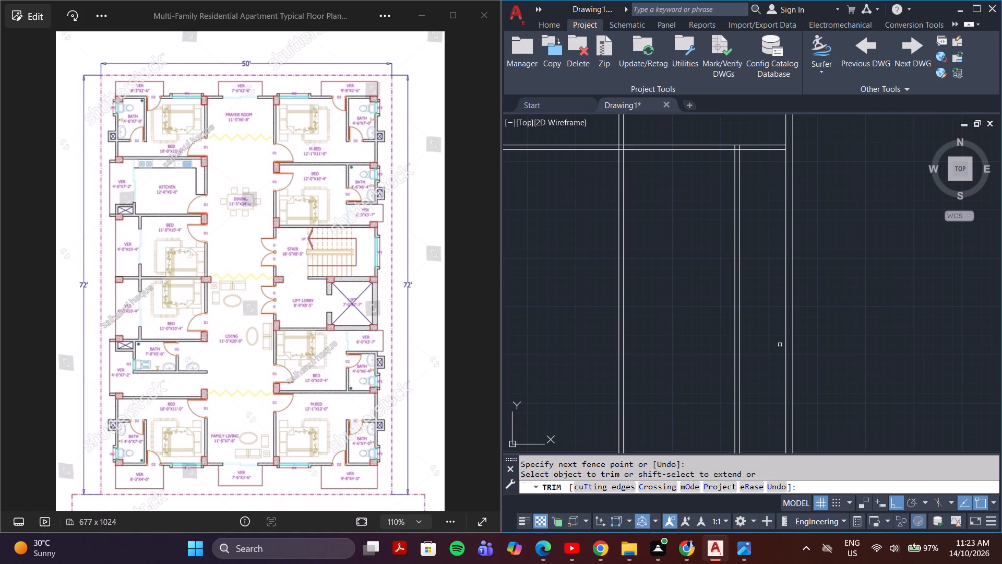
pyautogui.moveTo(780, 345); pyautogui.dragTo(851, 319, button='middle')
pyautogui.scroll(-1, 850, 319)
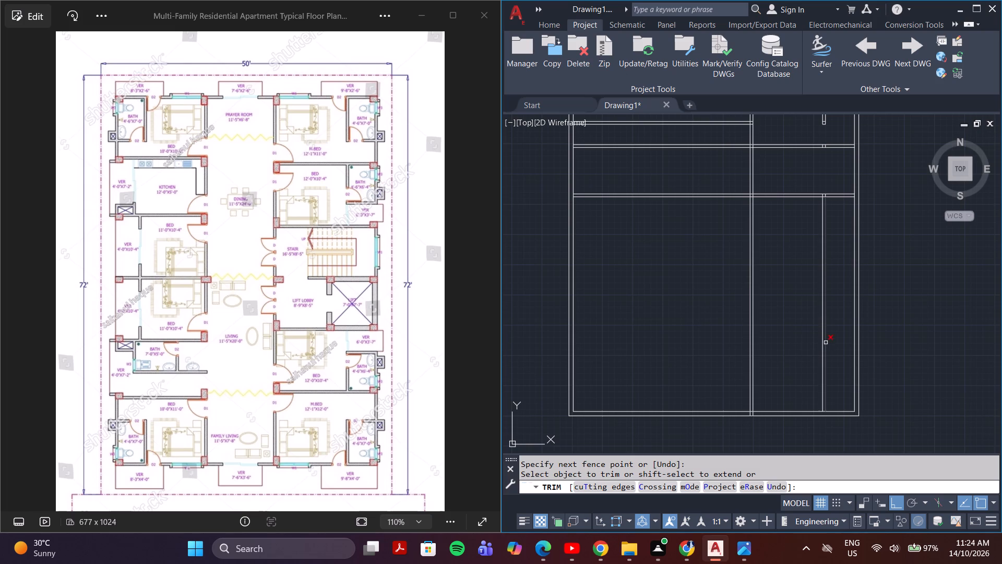
pyautogui.moveTo(826, 343); pyautogui.dragTo(792, 360, button='middle')
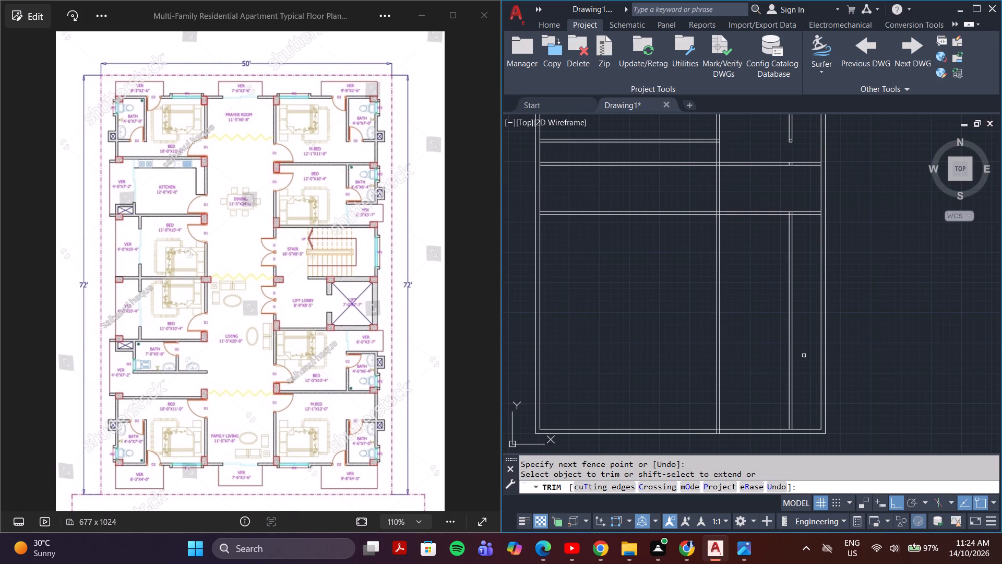
pyautogui.moveTo(794, 390); pyautogui.dragTo(773, 390, button='middle')
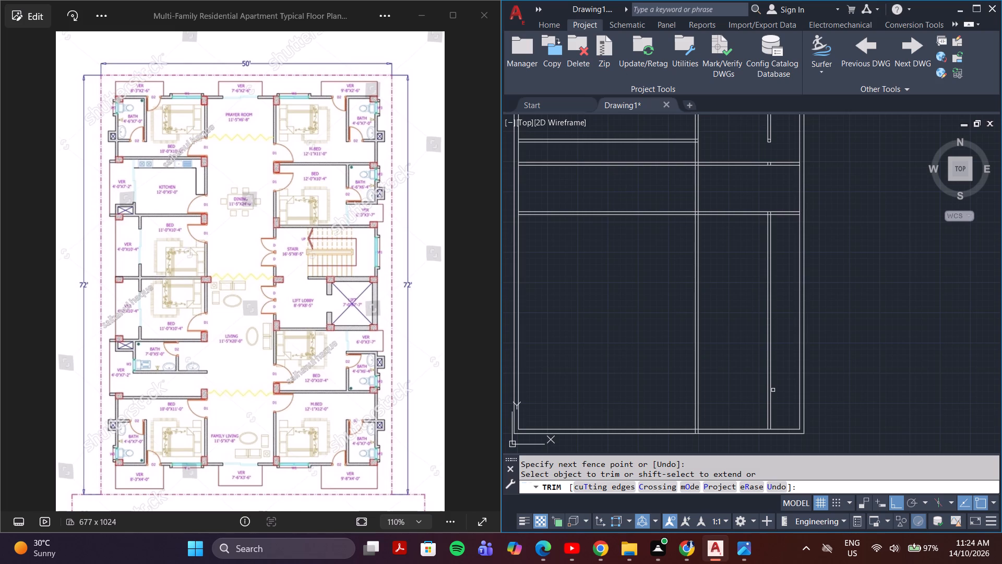
pyautogui.moveTo(773, 390); pyautogui.dragTo(756, 327, button='middle')
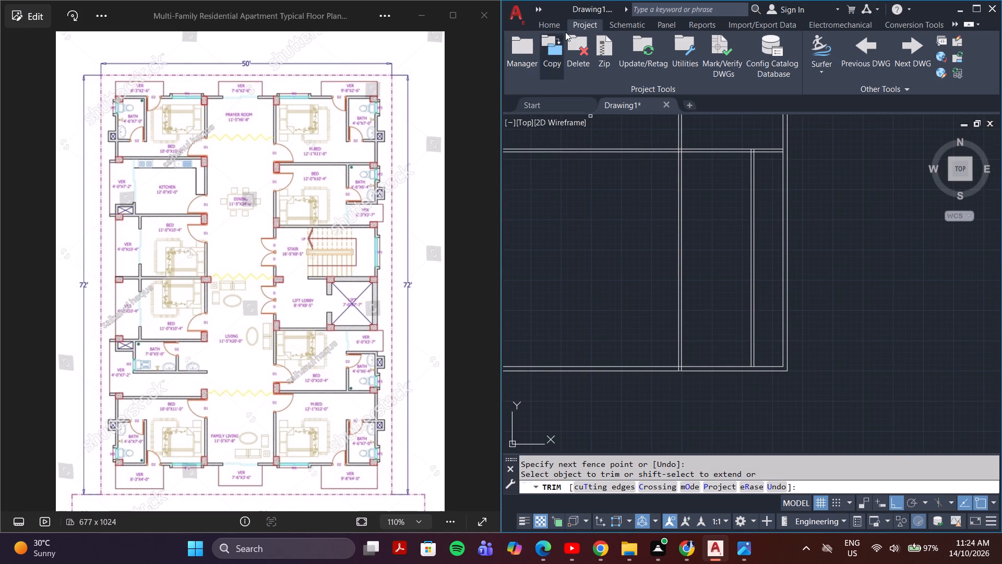
pyautogui.click(553, 20)
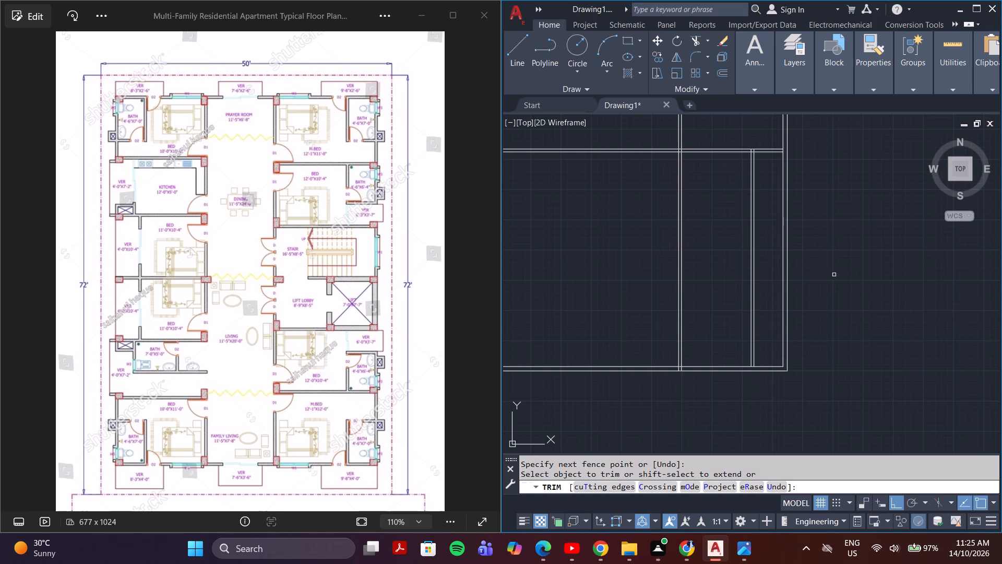
pyautogui.moveTo(834, 275); pyautogui.dragTo(820, 305, button='middle')
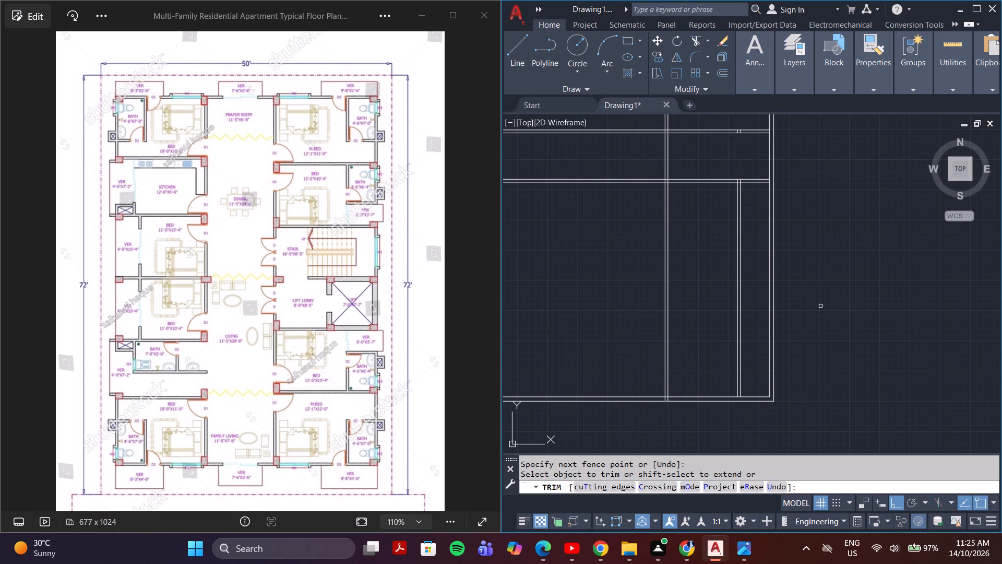
pyautogui.scroll(1, 820, 306)
pyautogui.moveTo(820, 306); pyautogui.dragTo(878, 296, button='middle')
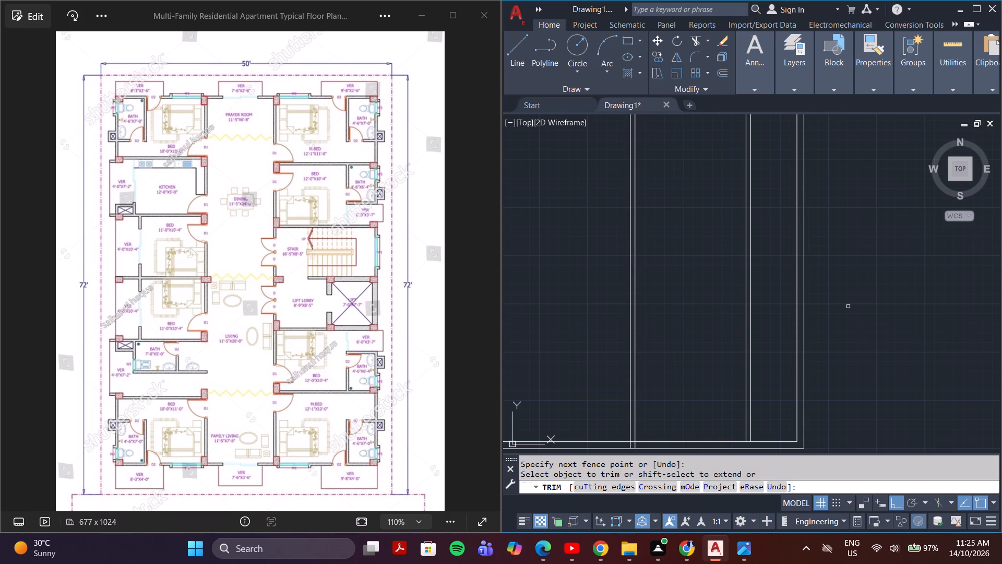
pyautogui.moveTo(753, 323); pyautogui.dragTo(812, 354, button='middle')
pyautogui.scroll(-1, 786, 329)
pyautogui.moveTo(764, 325); pyautogui.dragTo(759, 350, button='middle')
pyautogui.scroll(-1, 764, 325)
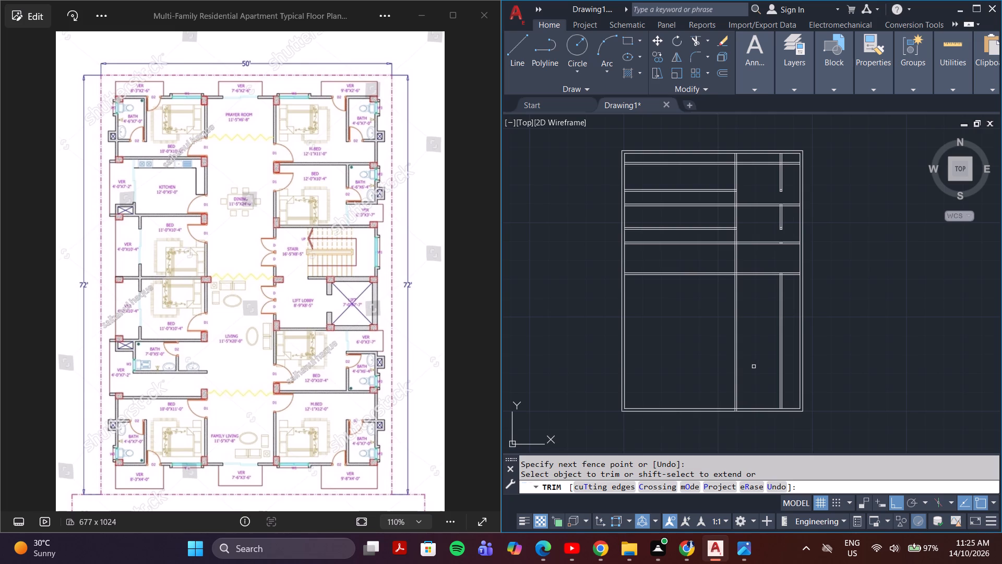
pyautogui.moveTo(754, 367); pyautogui.dragTo(670, 336, button='middle')
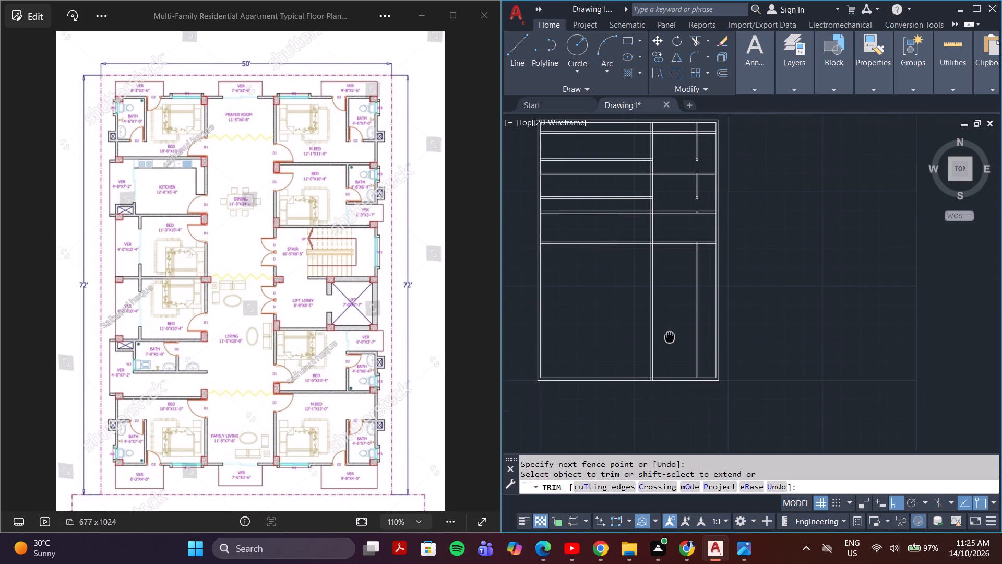
pyautogui.moveTo(670, 336); pyautogui.dragTo(695, 350, button='middle')
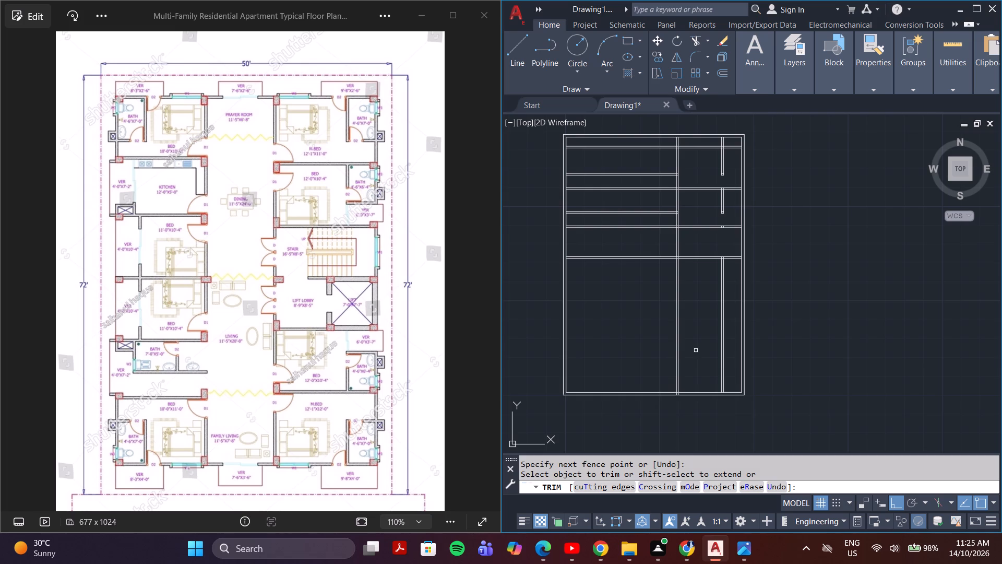
pyautogui.moveTo(696, 350); pyautogui.dragTo(710, 379, button='middle')
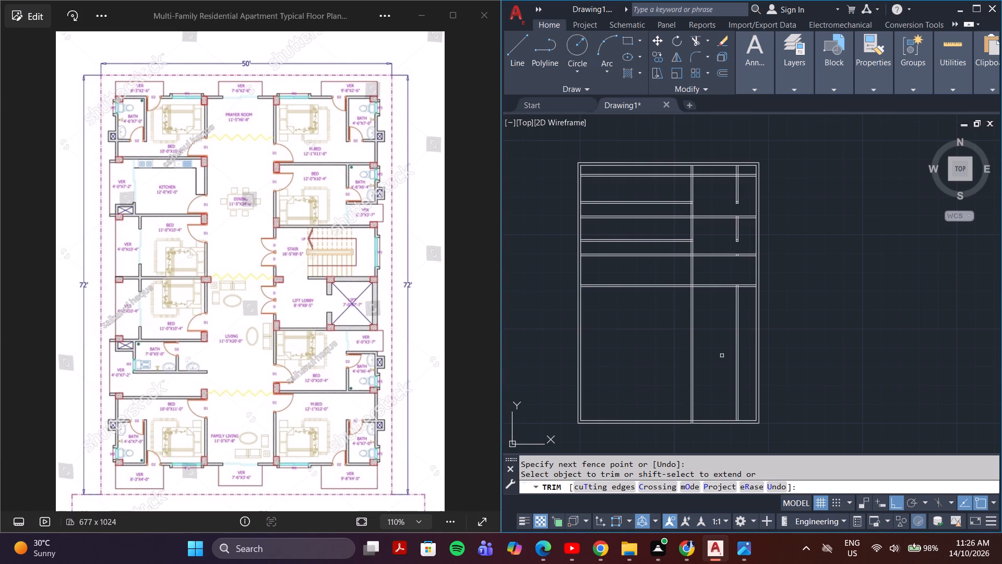
pyautogui.moveTo(731, 377); pyautogui.dragTo(723, 333, button='middle')
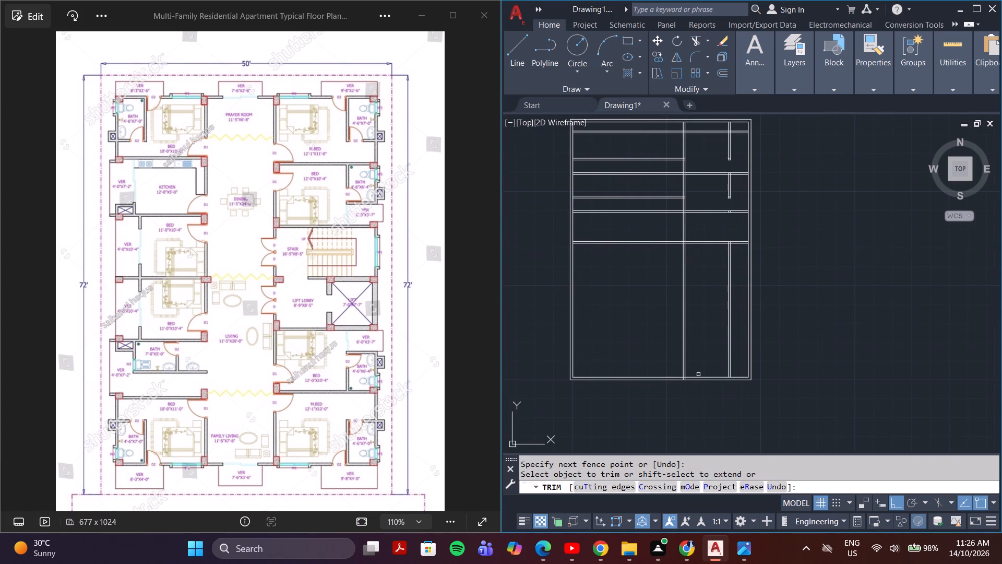
pyautogui.press('Escape')
# Offset the inner line of the bottom boundary wall 4' upward into the plan.
pyautogui.press('o')
pyautogui.press('Return')
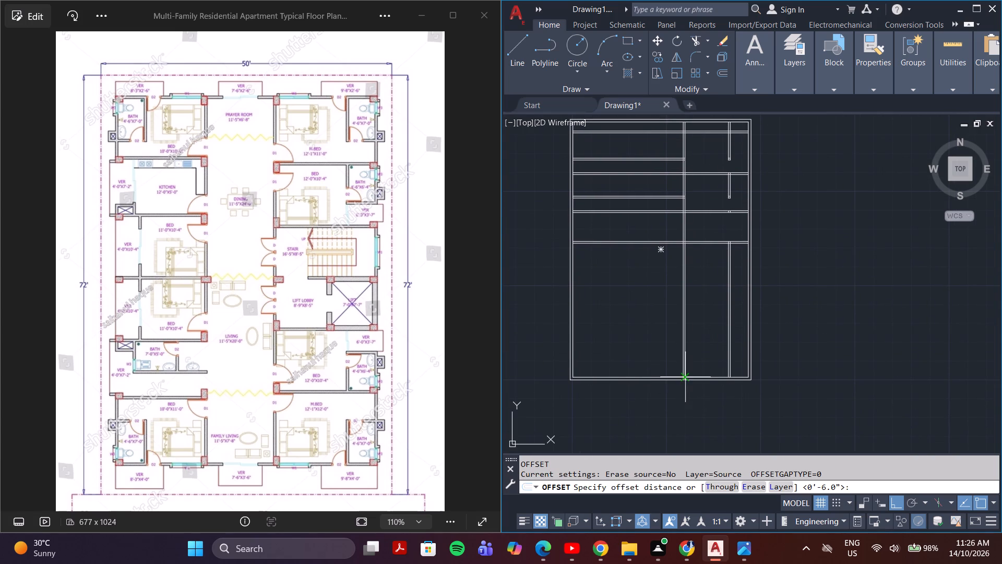
pyautogui.click(855, 490)
pyautogui.press('4')
pyautogui.press("'")
pyautogui.press('Return')
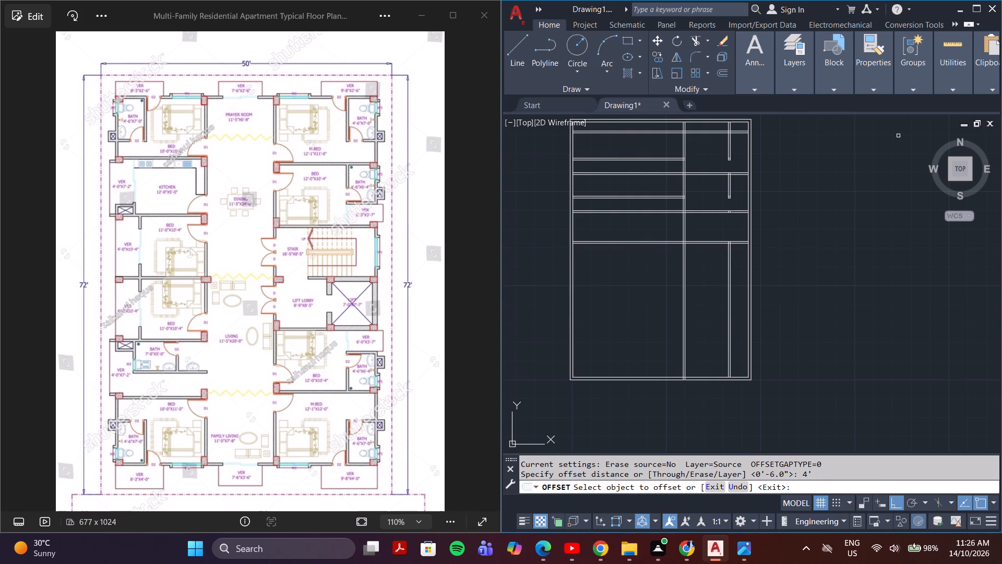
pyautogui.click(698, 378)
pyautogui.click(696, 350)
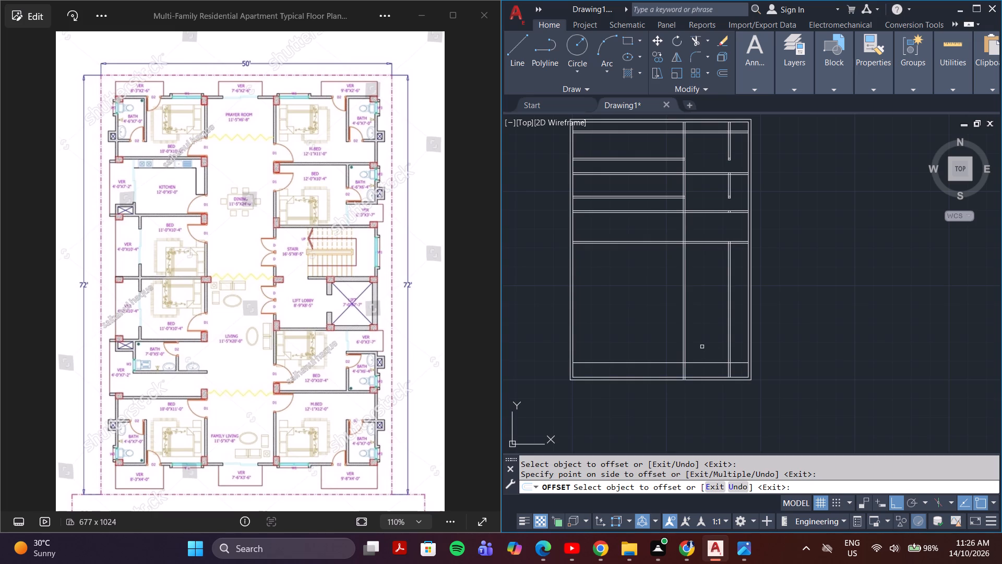
pyautogui.press('Escape')
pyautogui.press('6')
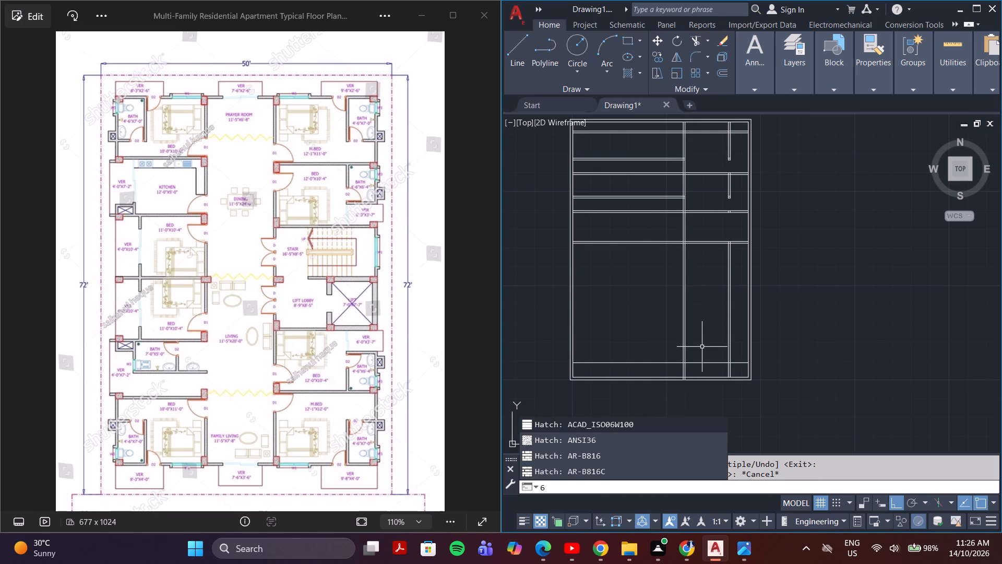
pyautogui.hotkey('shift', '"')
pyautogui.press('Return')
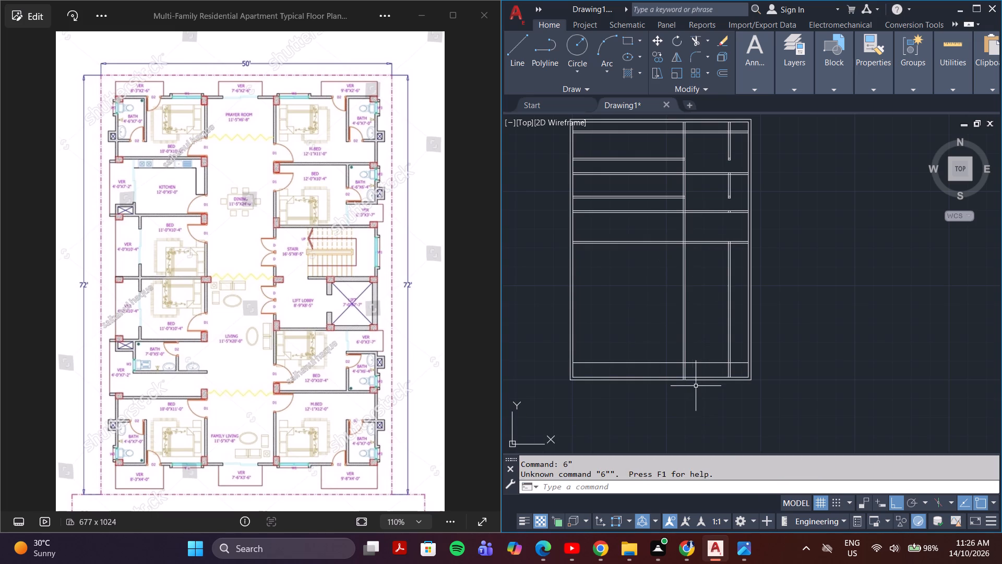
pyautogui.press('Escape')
# Offset the new horizontal line above the bottom boundary wall 6" upward to give the wall its thickness.
pyautogui.press('space')
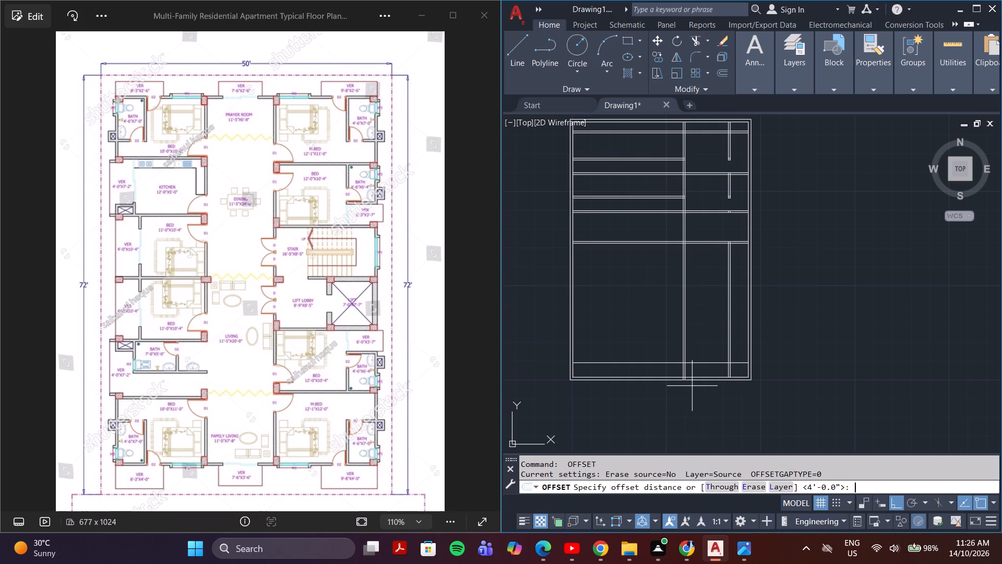
pyautogui.press('6')
pyautogui.hotkey('shift', '"')
pyautogui.press('Return')
pyautogui.click(663, 366)
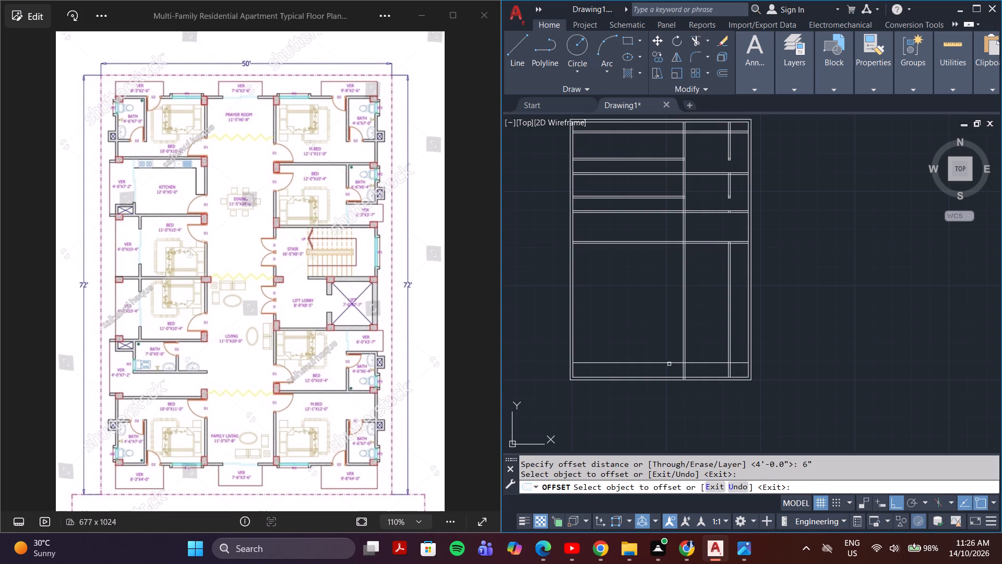
pyautogui.click(669, 364)
pyautogui.click(674, 346)
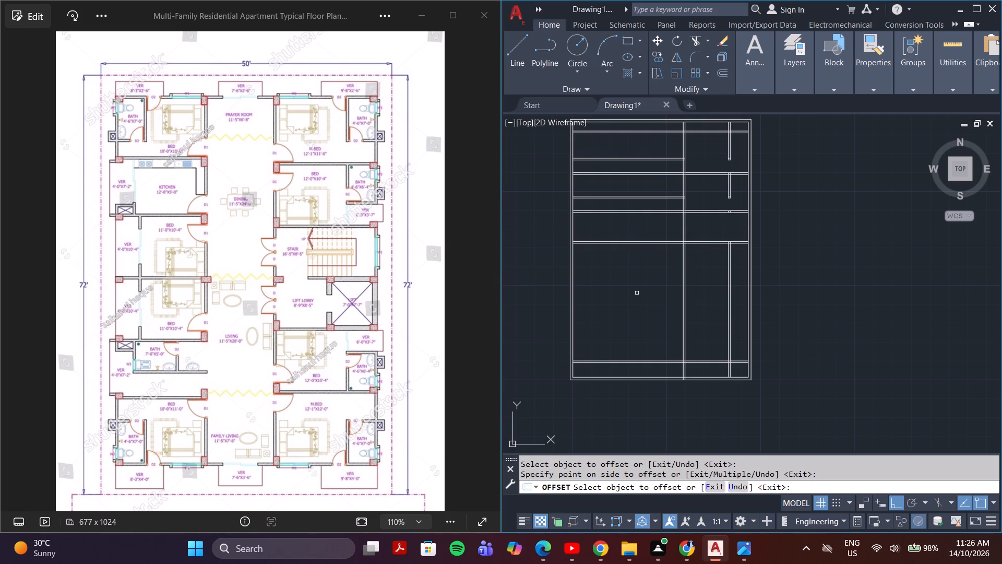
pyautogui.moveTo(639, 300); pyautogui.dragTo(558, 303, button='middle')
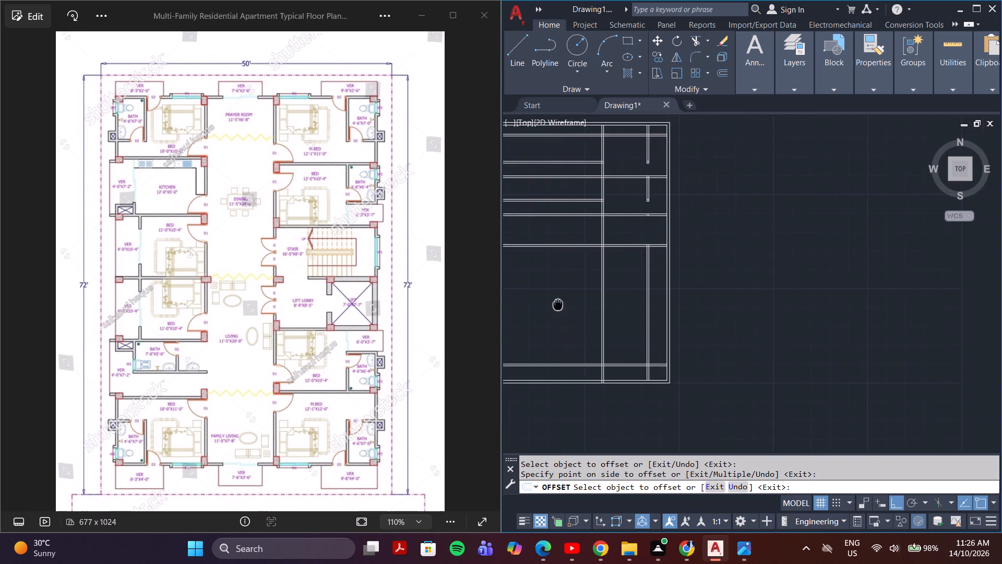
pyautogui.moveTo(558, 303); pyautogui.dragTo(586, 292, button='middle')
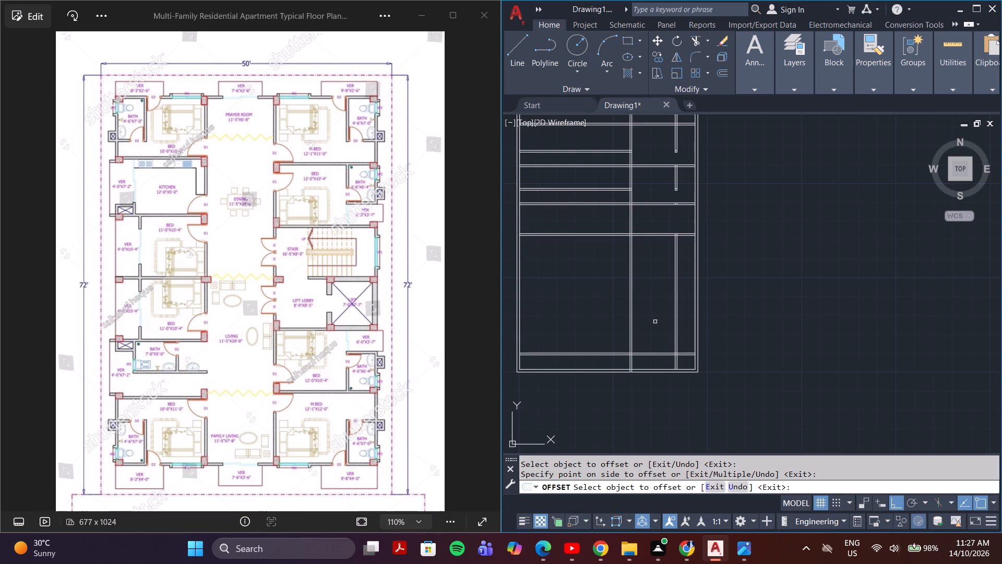
# Offset the upper line of the lowest interior horizontal wall 12' upward into the plan.
pyautogui.moveTo(655, 322); pyautogui.dragTo(616, 339, button='middle')
pyautogui.moveTo(616, 333); pyautogui.dragTo(619, 325, button='middle')
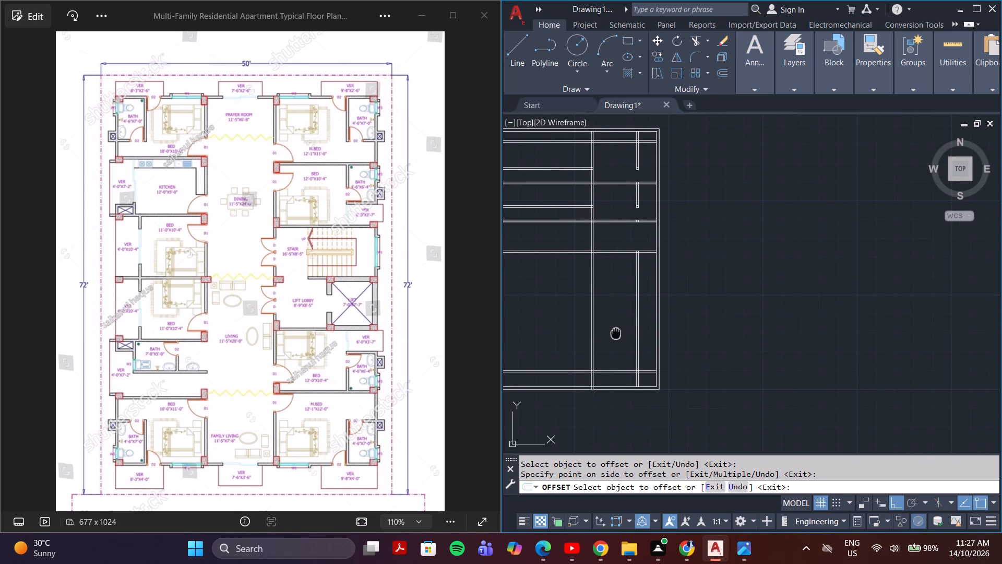
pyautogui.moveTo(619, 325); pyautogui.dragTo(630, 311, button='middle')
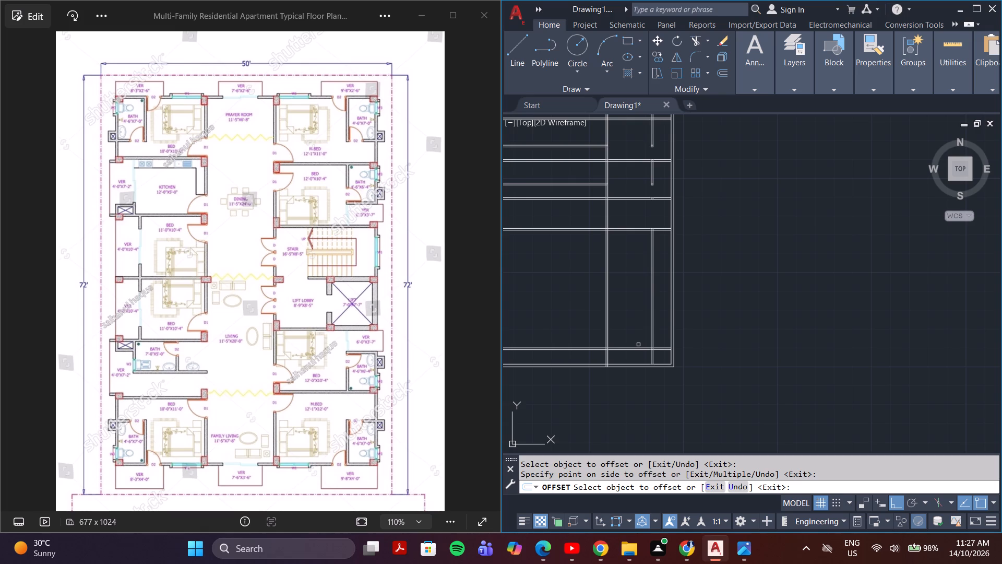
pyautogui.press('Escape')
pyautogui.press('space')
pyautogui.write("12'")
pyautogui.press('Return')
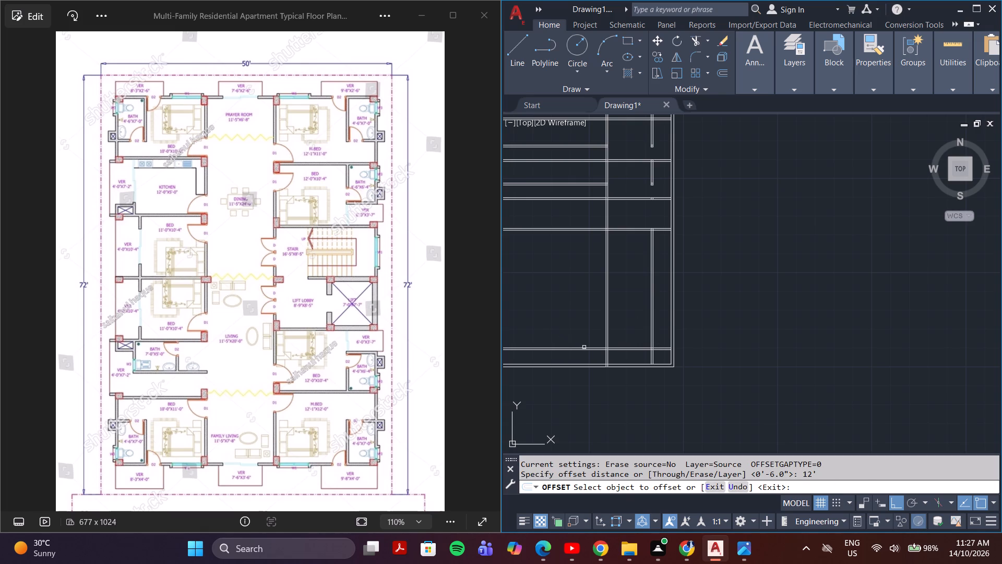
pyautogui.click(584, 347)
pyautogui.click(586, 314)
pyautogui.press('Escape')
# Offset the new single horizontal line above the lowest interior wall 6" upward to give the wall its thickness.
pyautogui.press('space')
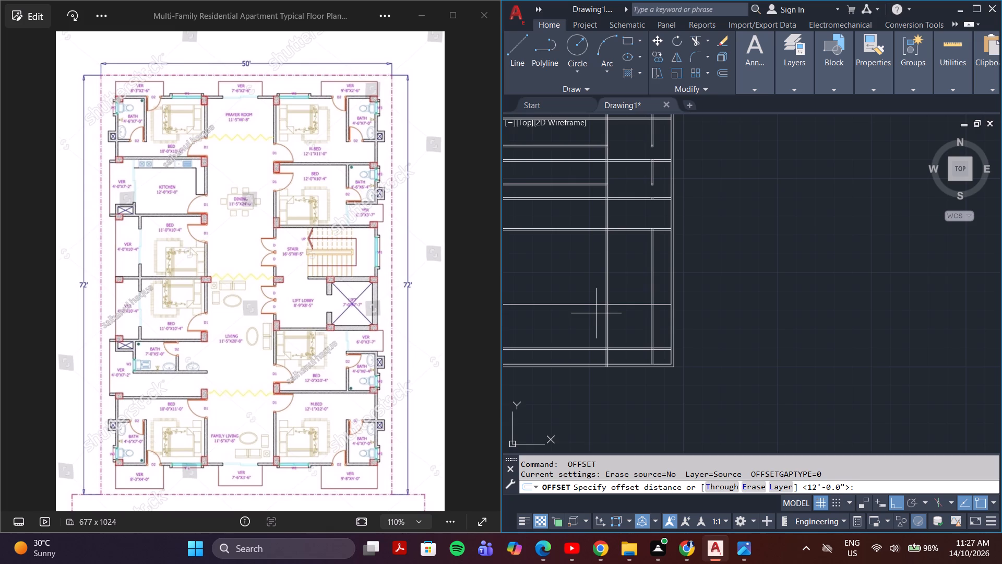
pyautogui.write('6"')
pyautogui.press('Return')
pyautogui.click(591, 307)
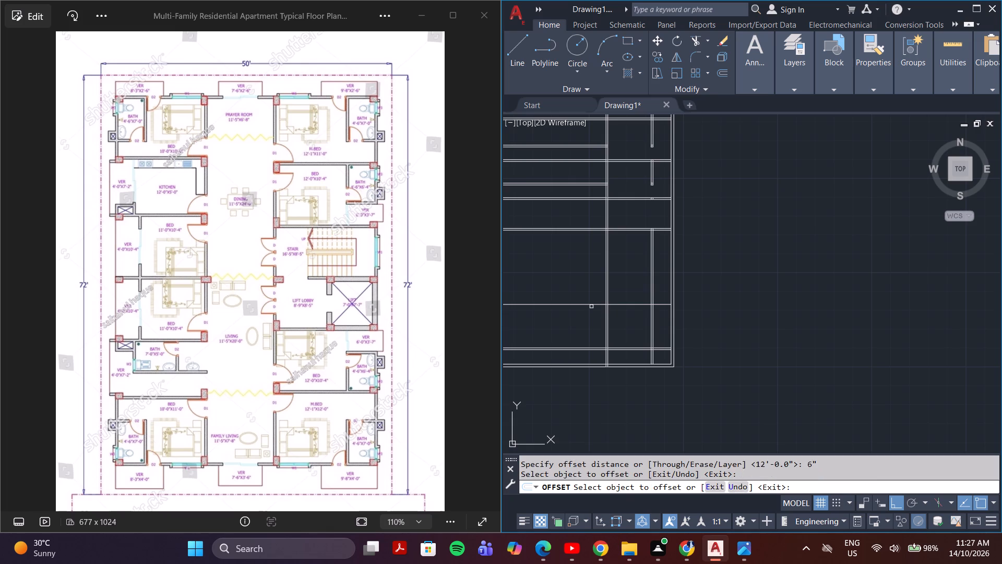
pyautogui.click(591, 304)
pyautogui.click(589, 295)
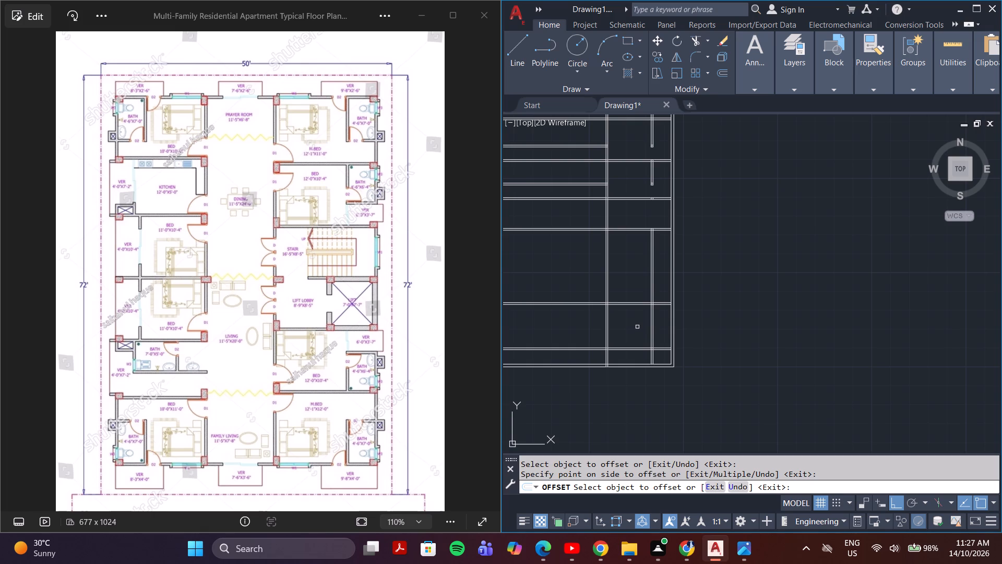
# Offset the upper line of the second interior horizontal wall from the bottom 10' upward.
pyautogui.scroll(2, 627, 309)
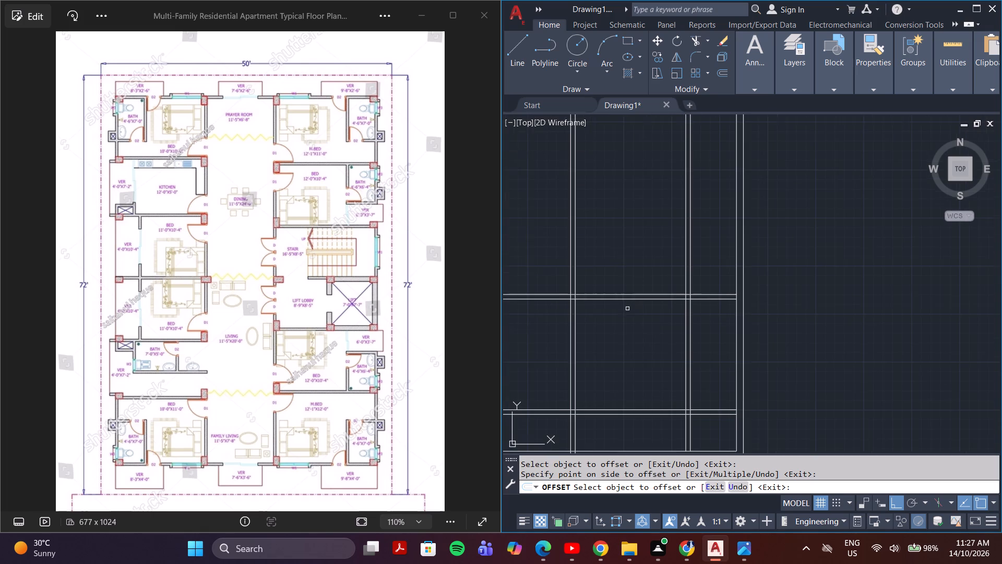
pyautogui.moveTo(625, 308); pyautogui.dragTo(666, 380, button='middle')
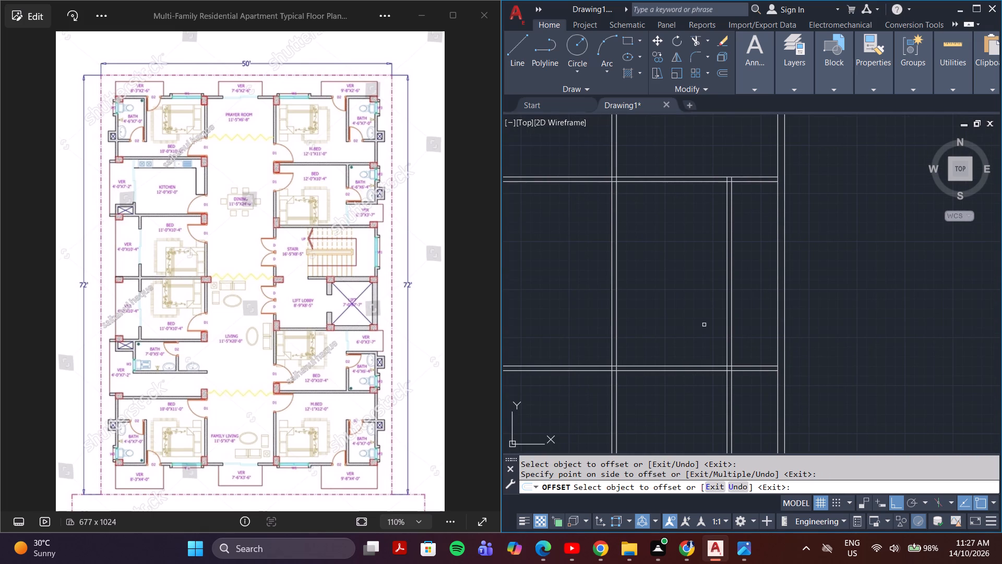
pyautogui.press('Escape')
pyautogui.press('o')
pyautogui.press('Return')
pyautogui.write("10'")
pyautogui.press('Return')
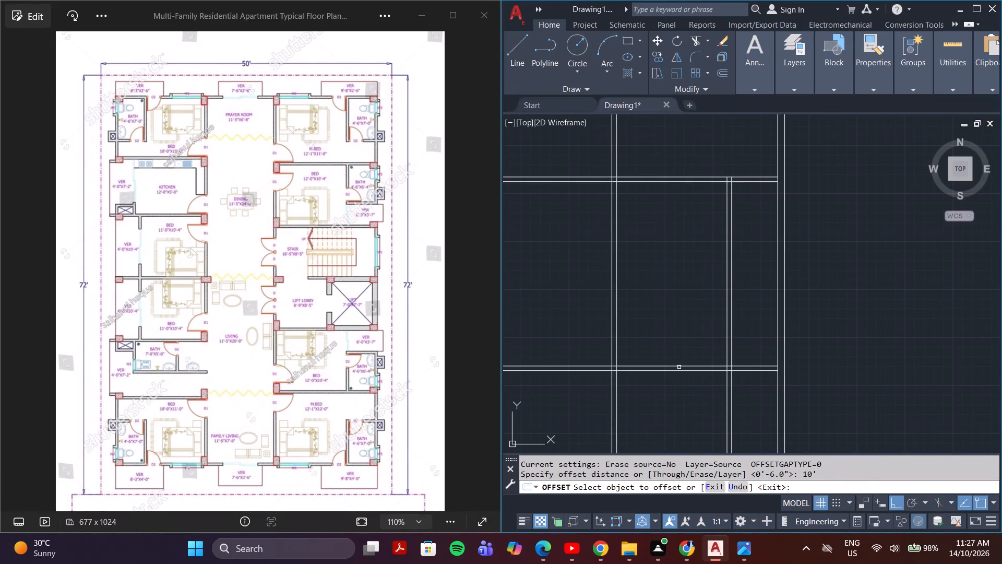
pyautogui.click(679, 367)
pyautogui.click(670, 322)
pyautogui.scroll(-1, 611, 291)
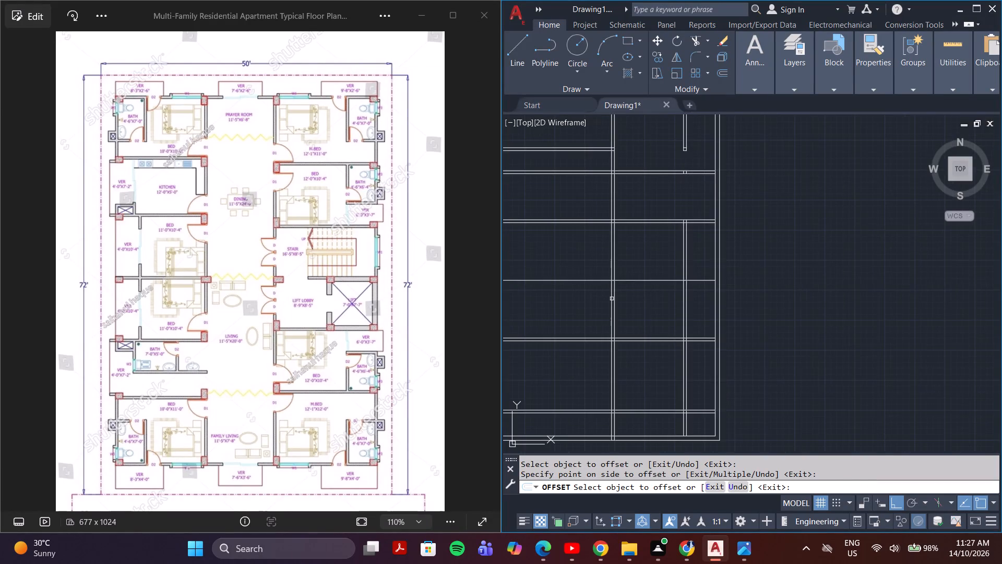
pyautogui.scroll(-1, 617, 303)
pyautogui.moveTo(617, 303); pyautogui.dragTo(631, 337, button='middle')
pyautogui.scroll(3, 631, 336)
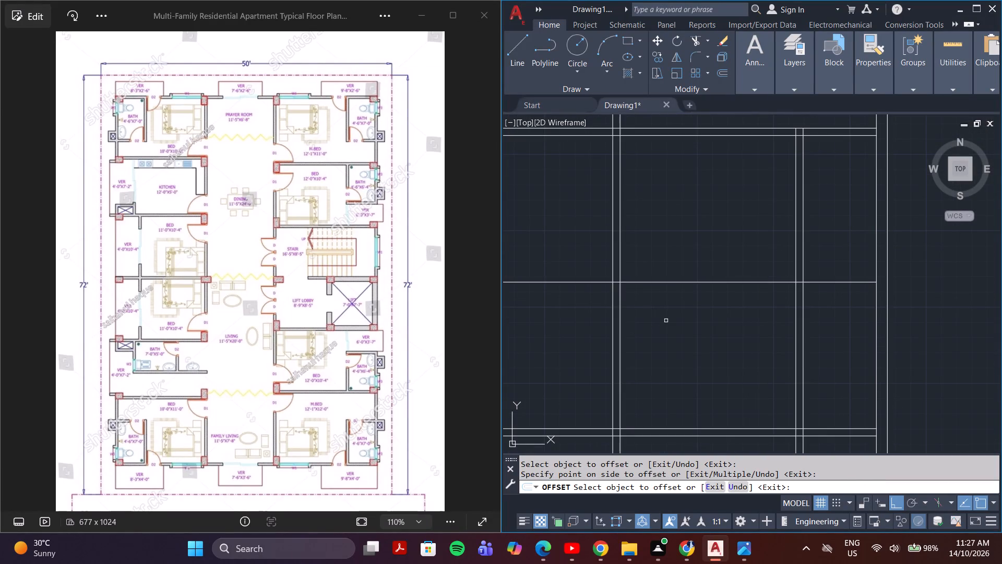
pyautogui.press('Escape')
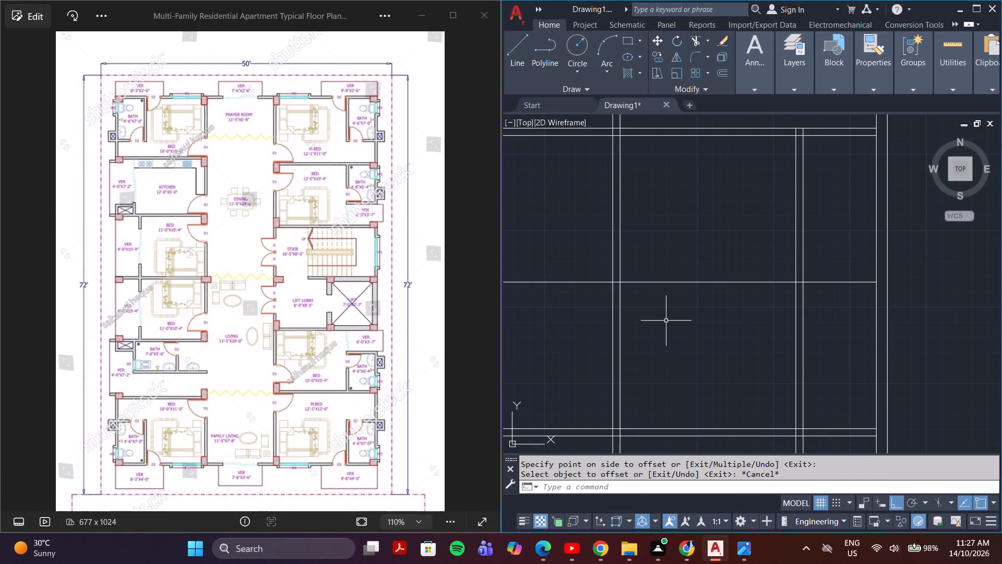
# Offset the new line above the second interior wall from the bottom 6" upward to form the third wall.
pyautogui.press('o')
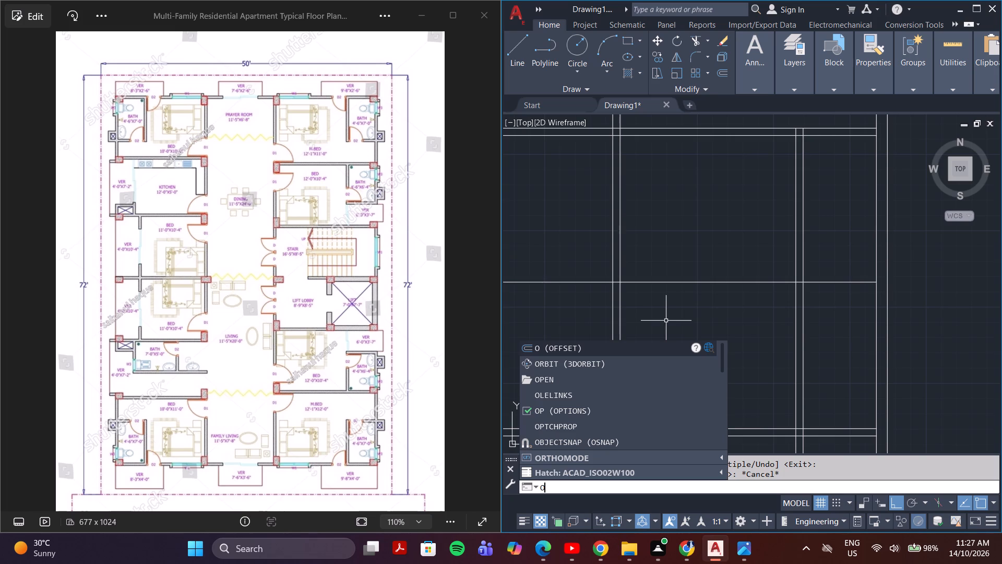
pyautogui.press('Return')
pyautogui.write('6"')
pyautogui.press('Return')
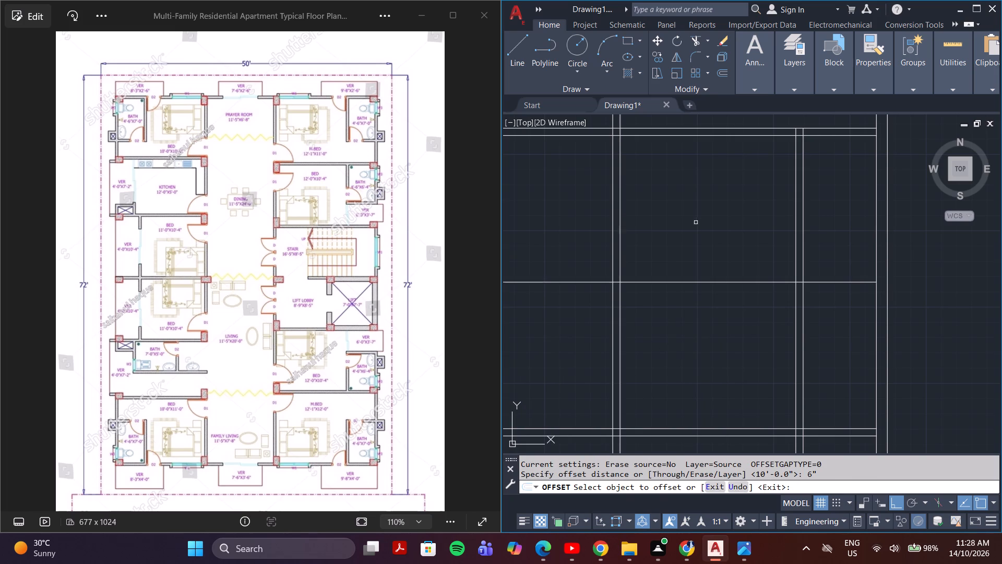
pyautogui.click(678, 281)
pyautogui.click(678, 273)
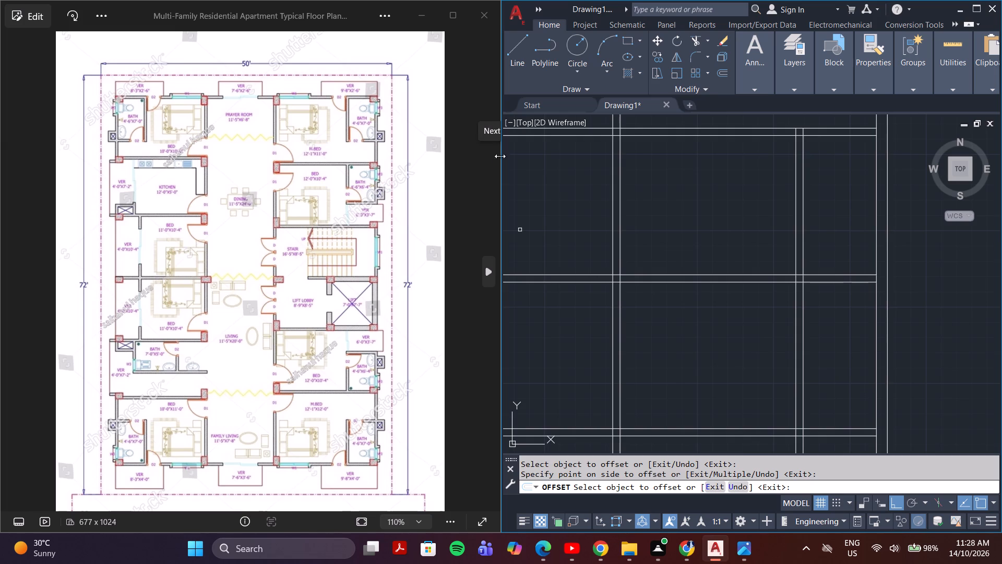
# Examine the overall wall layout and the lower-right rooms against the reference floor plan.
pyautogui.scroll(-1, 519, 158)
pyautogui.scroll(-1, 617, 265)
pyautogui.moveTo(617, 265); pyautogui.dragTo(692, 292, button='middle')
pyautogui.scroll(-1, 698, 292)
pyautogui.moveTo(682, 293); pyautogui.dragTo(690, 308, button='middle')
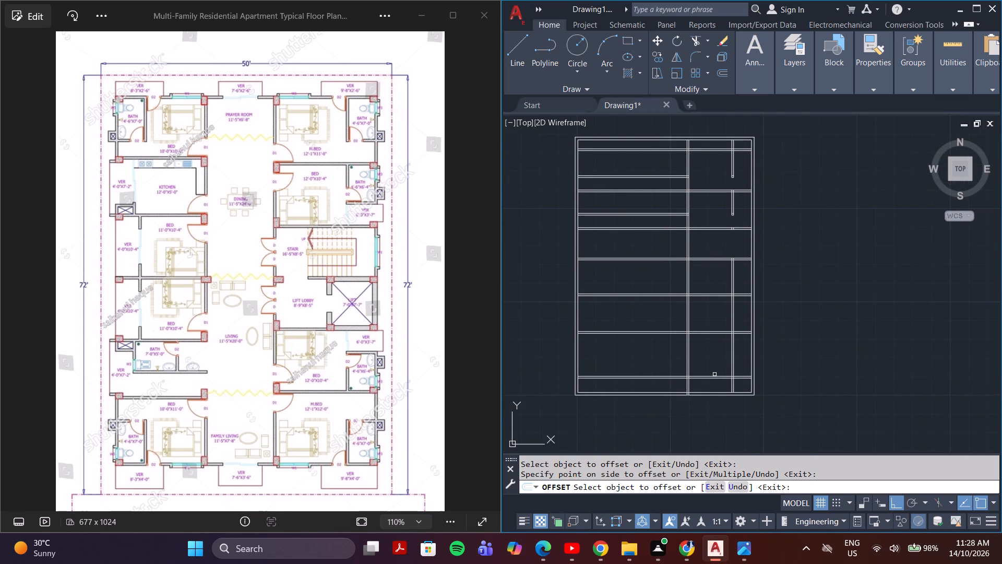
pyautogui.moveTo(714, 374); pyautogui.dragTo(682, 349, button='middle')
pyautogui.scroll(1, 705, 370)
pyautogui.moveTo(704, 338); pyautogui.dragTo(673, 386, button='middle')
pyautogui.scroll(2, 673, 386)
pyautogui.moveTo(678, 381); pyautogui.dragTo(684, 360, button='middle')
pyautogui.press('Escape')
pyautogui.moveTo(690, 375); pyautogui.dragTo(715, 372, button='middle')
pyautogui.moveTo(718, 388); pyautogui.dragTo(715, 398, button='middle')
pyautogui.scroll(-1, 715, 397)
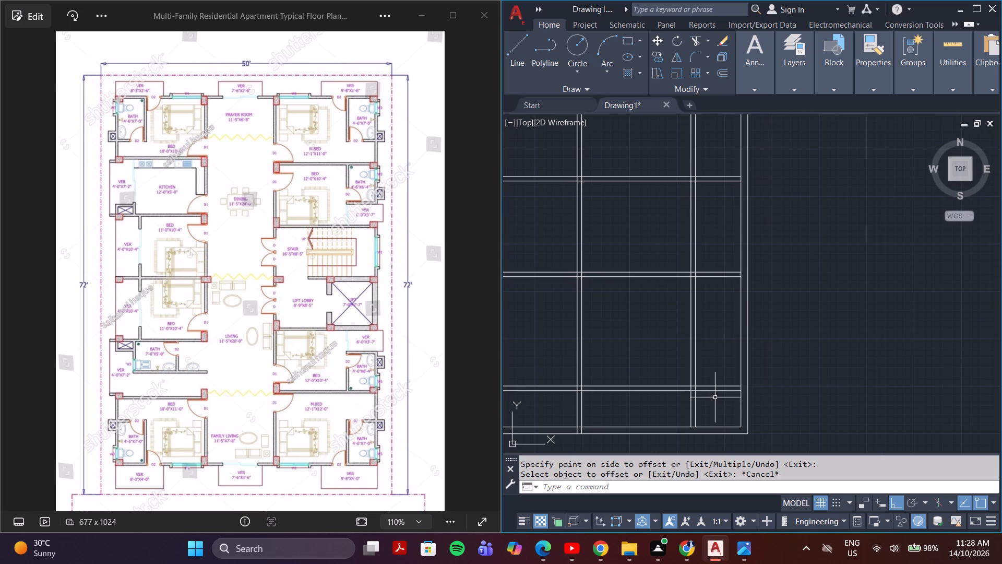
pyautogui.moveTo(711, 398); pyautogui.dragTo(730, 392, button='middle')
pyautogui.scroll(-1, 730, 392)
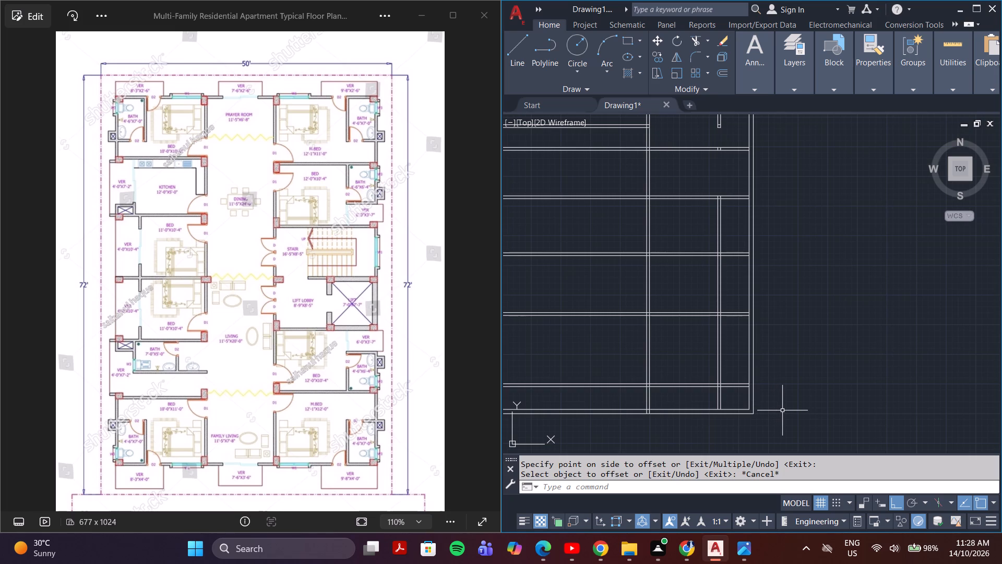
pyautogui.moveTo(755, 386); pyautogui.dragTo(733, 384, button='middle')
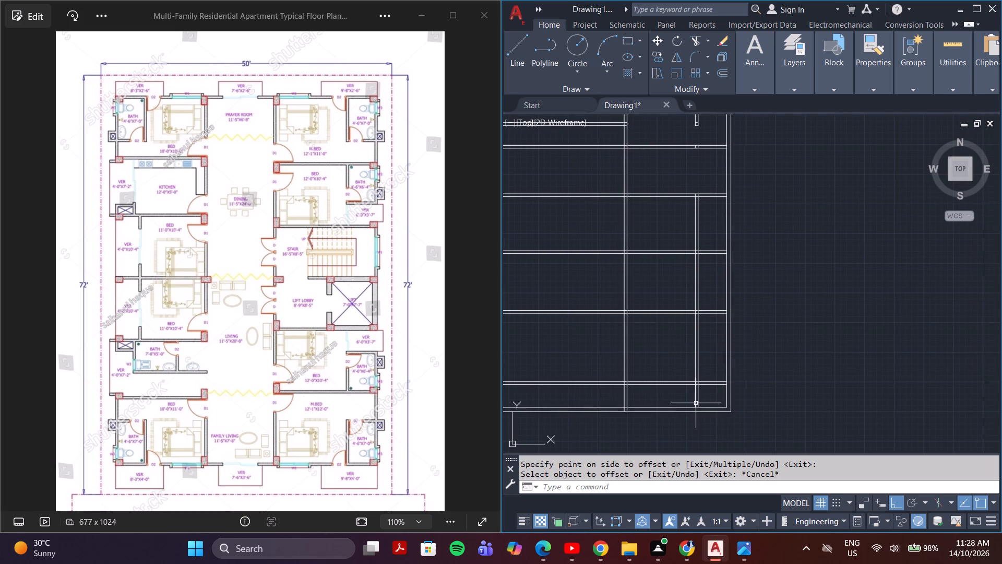
pyautogui.press('Escape')
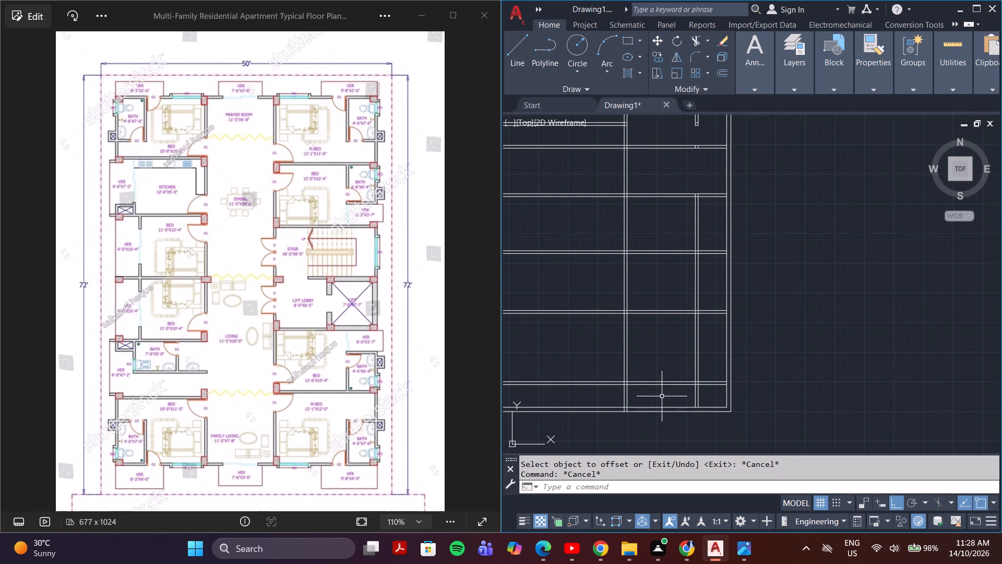
# Quick-measure the wall spacing in the plan's lower-right corner.
pyautogui.click(955, 60)
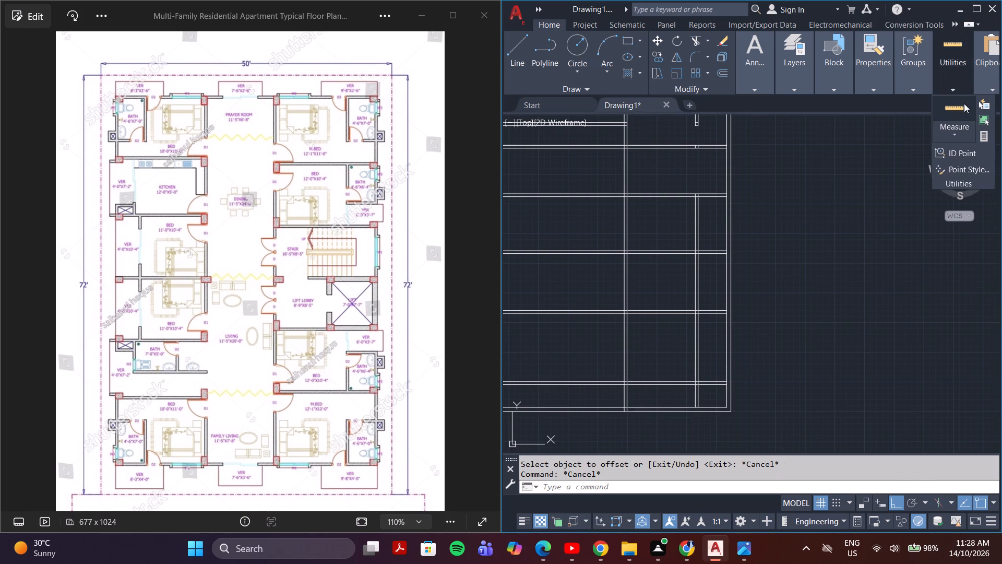
pyautogui.click(964, 103)
pyautogui.press('Escape')
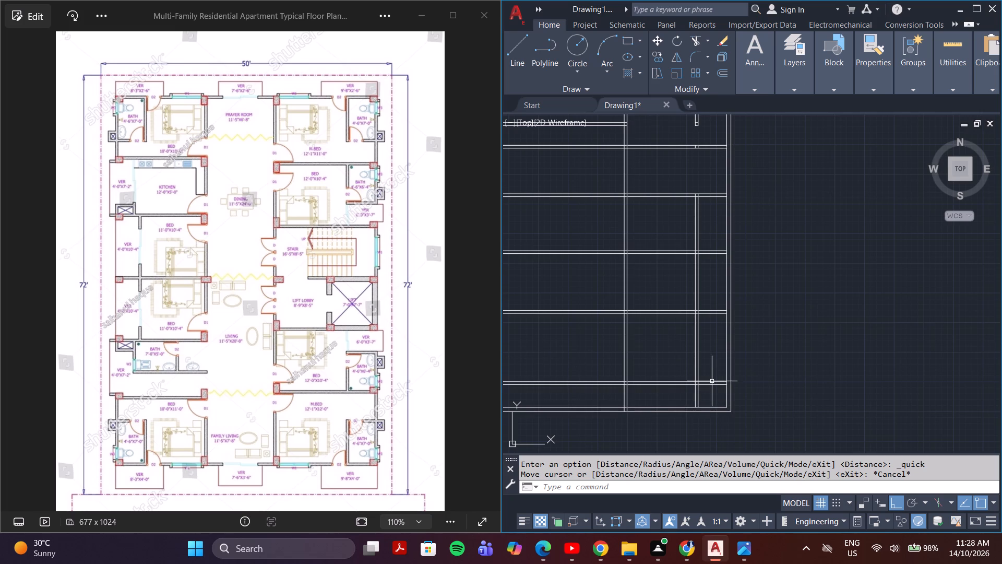
# Offset the upper line of the lowest interior horizontal wall 7' upward.
pyautogui.press('o')
pyautogui.press('Return')
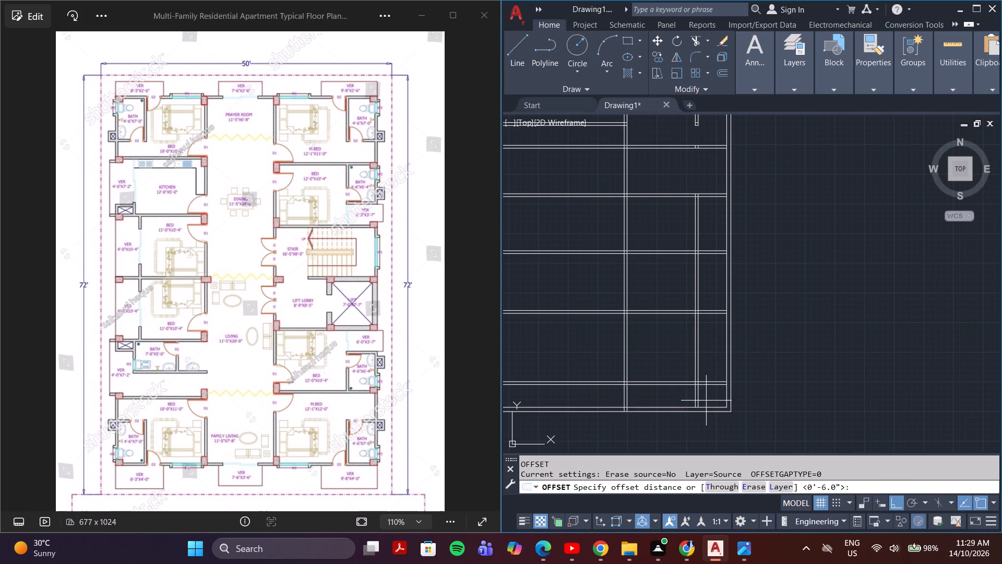
pyautogui.click(854, 489)
pyautogui.write("7'")
pyautogui.press('Return')
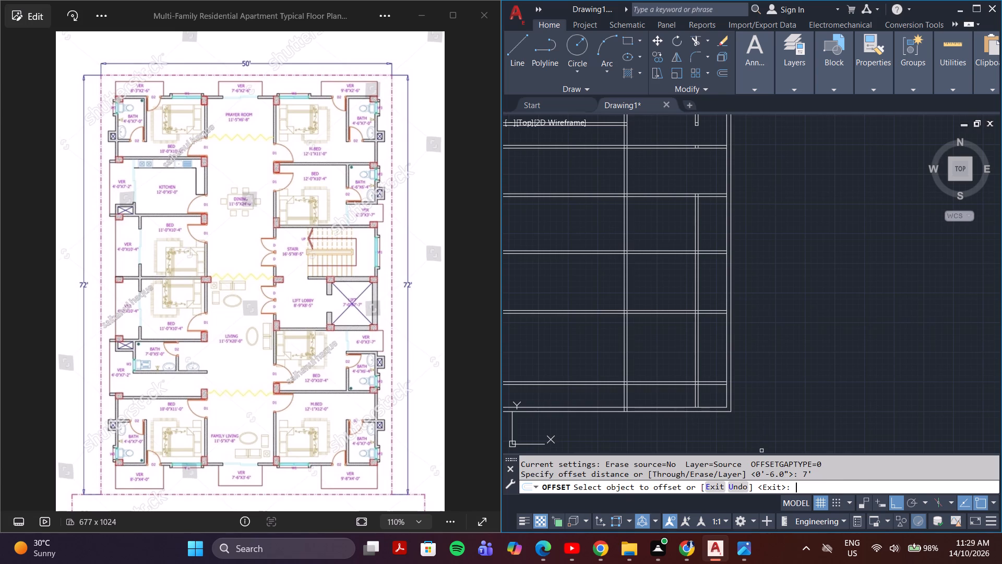
pyautogui.click(705, 380)
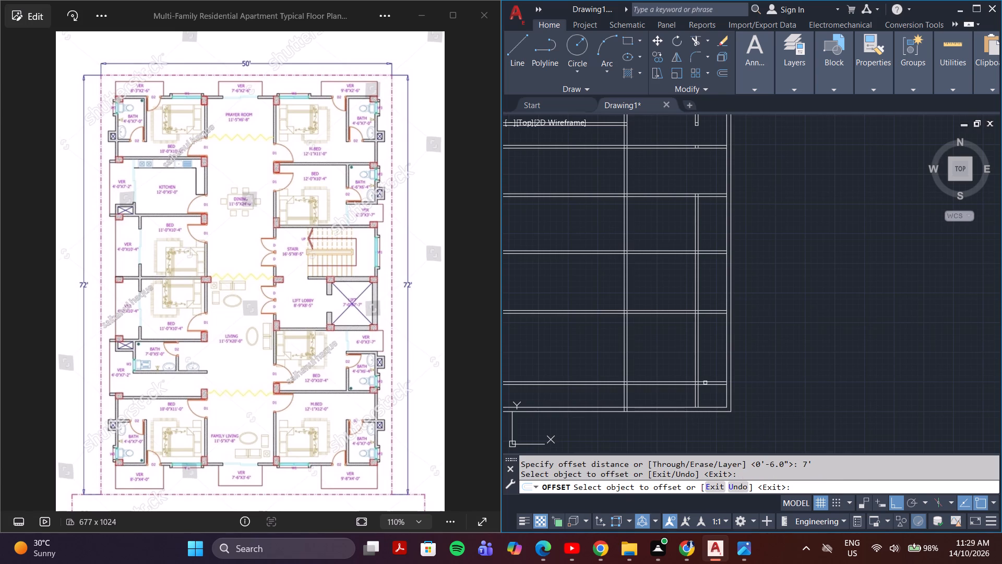
pyautogui.click(705, 383)
pyautogui.click(705, 362)
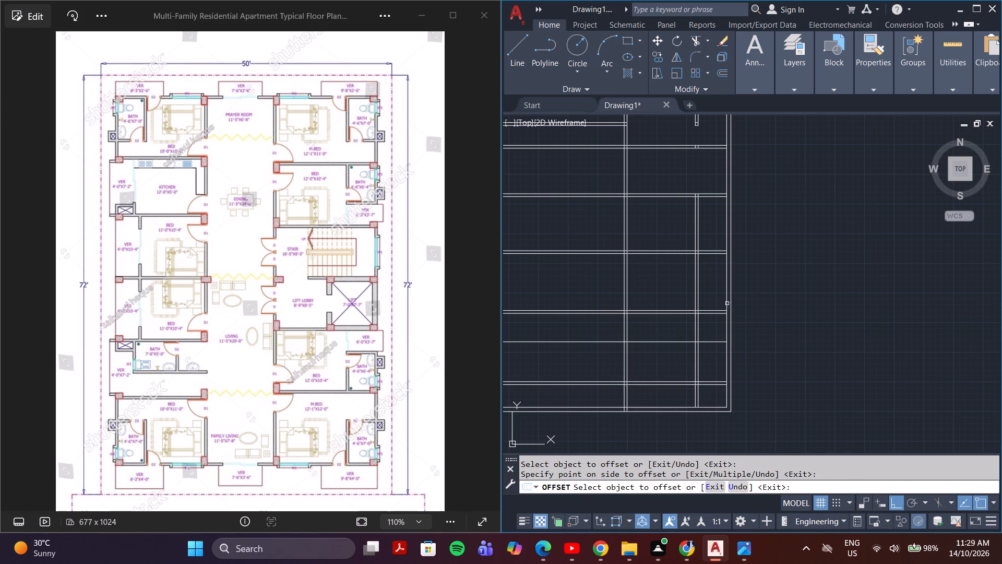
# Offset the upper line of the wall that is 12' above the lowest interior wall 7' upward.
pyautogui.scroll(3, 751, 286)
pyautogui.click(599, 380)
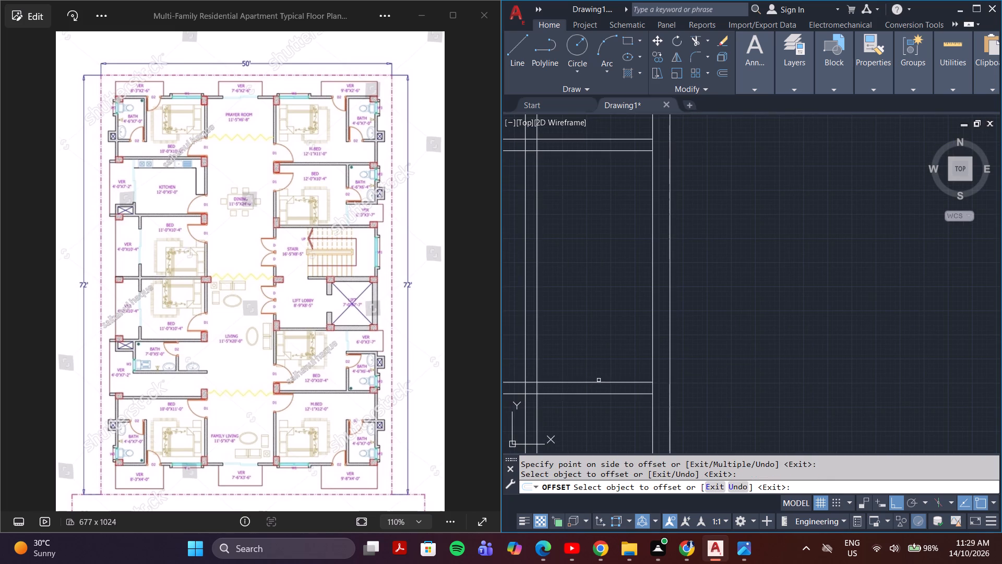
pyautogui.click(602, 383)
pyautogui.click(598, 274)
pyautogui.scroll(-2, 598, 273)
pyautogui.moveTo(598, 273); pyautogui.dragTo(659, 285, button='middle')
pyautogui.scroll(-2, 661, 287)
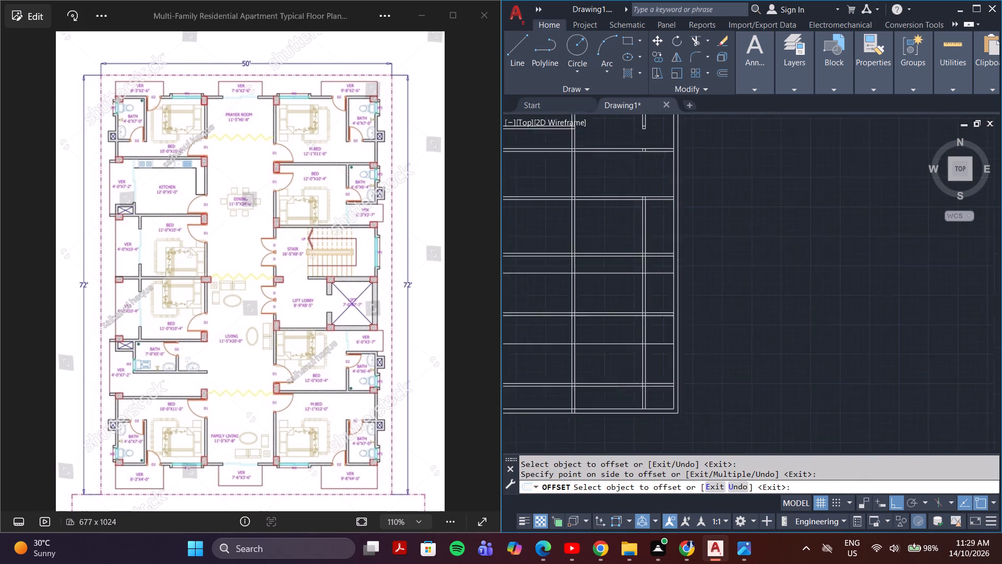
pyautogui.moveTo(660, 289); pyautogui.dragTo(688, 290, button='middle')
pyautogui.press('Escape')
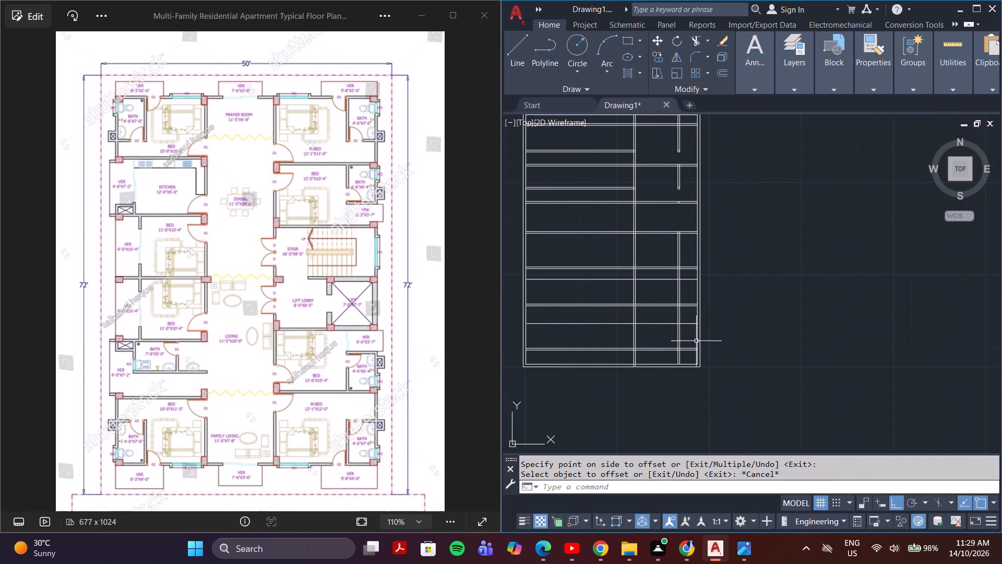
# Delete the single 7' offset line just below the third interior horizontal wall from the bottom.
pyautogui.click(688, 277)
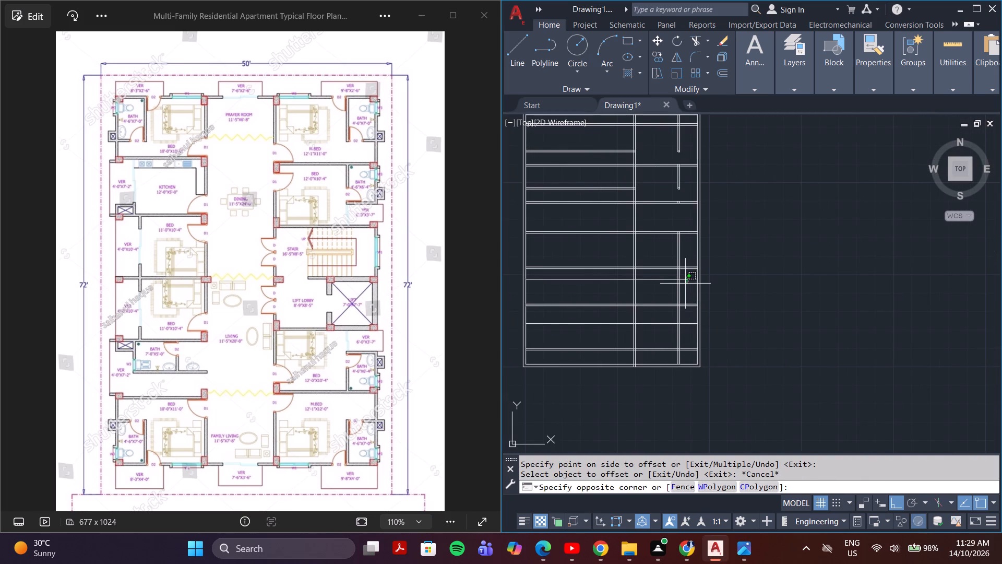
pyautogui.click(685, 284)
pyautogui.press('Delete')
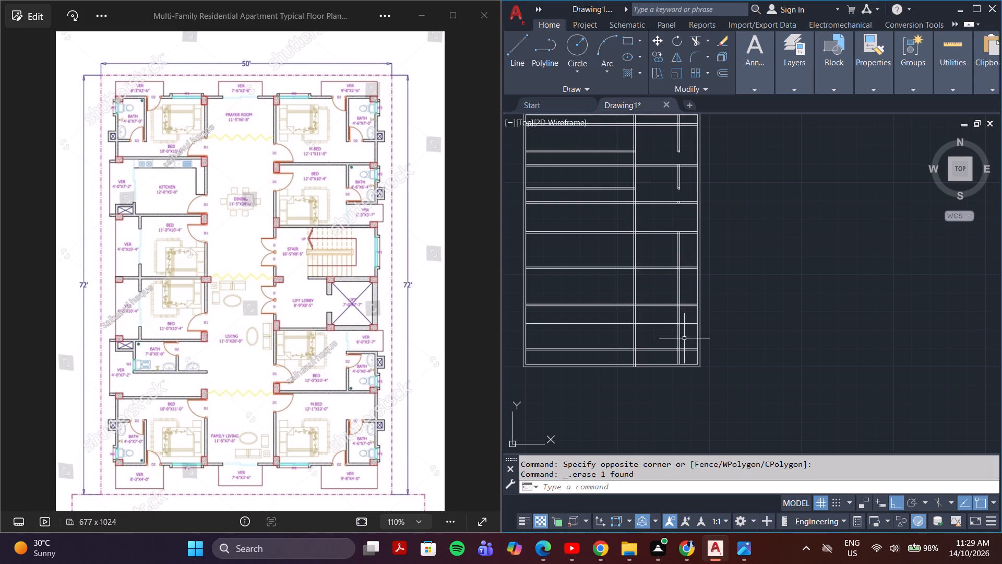
# Offset the remaining single line 7' above the lowest interior wall 6" upward to give it wall thickness.
pyautogui.press('6')
pyautogui.press('Escape')
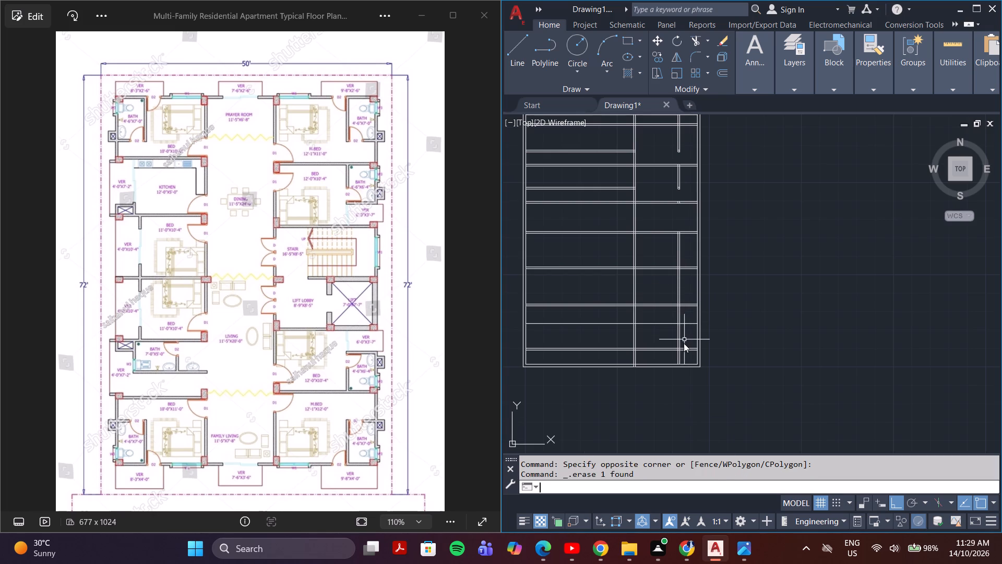
pyautogui.press('o')
pyautogui.press('Return')
pyautogui.write('6"')
pyautogui.press('Return')
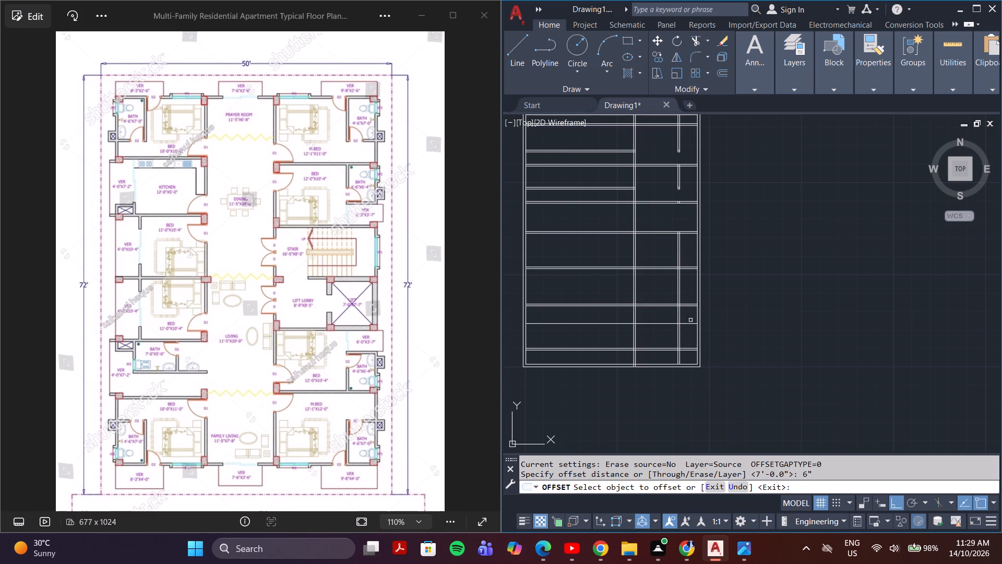
pyautogui.click(690, 325)
pyautogui.click(690, 322)
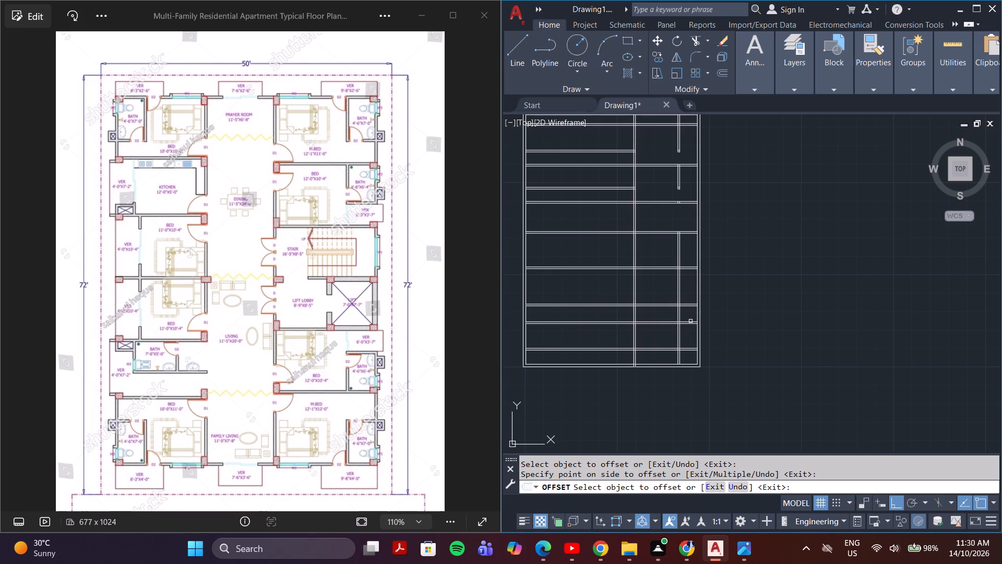
# Trim the wall 7' above the lowest interior wall between the long vertical wall and the short bath partition.
pyautogui.moveTo(759, 332); pyautogui.dragTo(816, 343, button='middle')
pyautogui.scroll(-1, 817, 343)
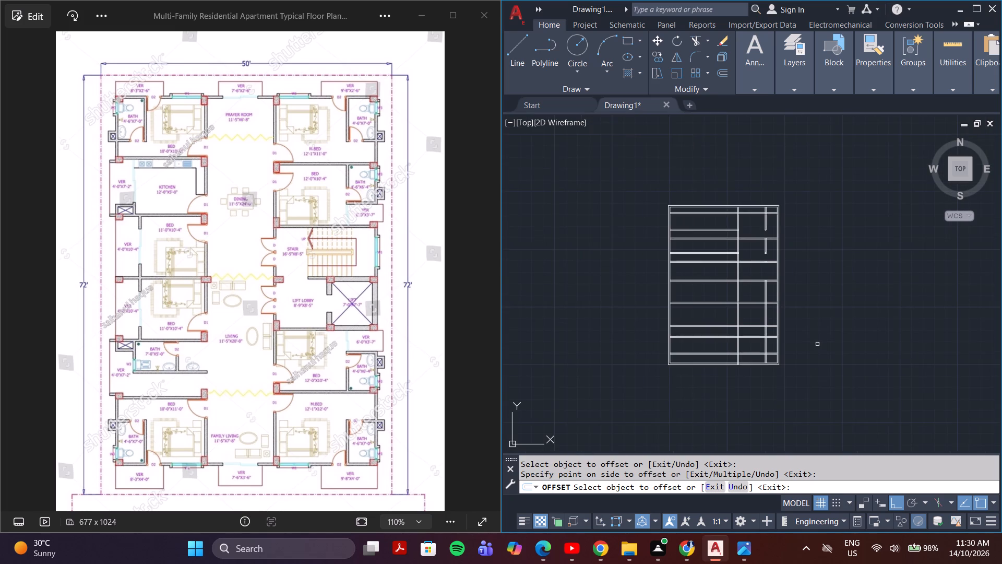
pyautogui.moveTo(817, 345); pyautogui.dragTo(805, 394, button='middle')
pyautogui.scroll(2, 766, 385)
pyautogui.moveTo(765, 384); pyautogui.dragTo(766, 323, button='middle')
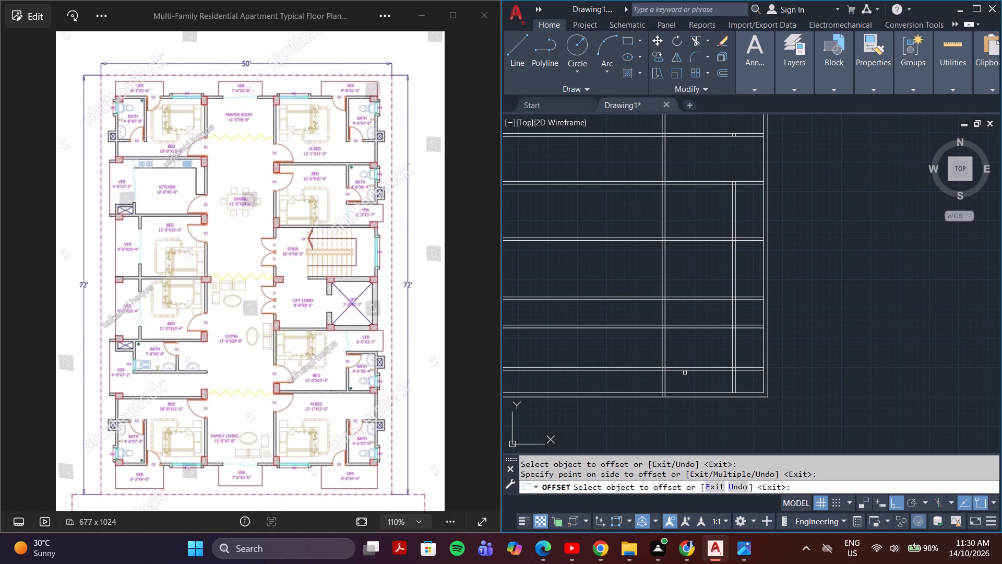
pyautogui.press('Escape')
pyautogui.write('tr')
pyautogui.press('Return')
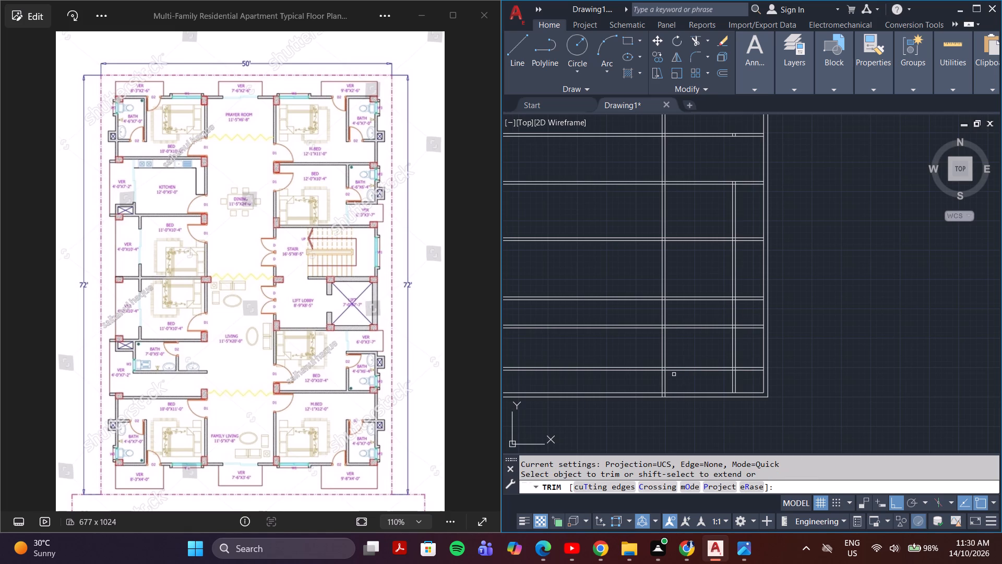
pyautogui.click(689, 346)
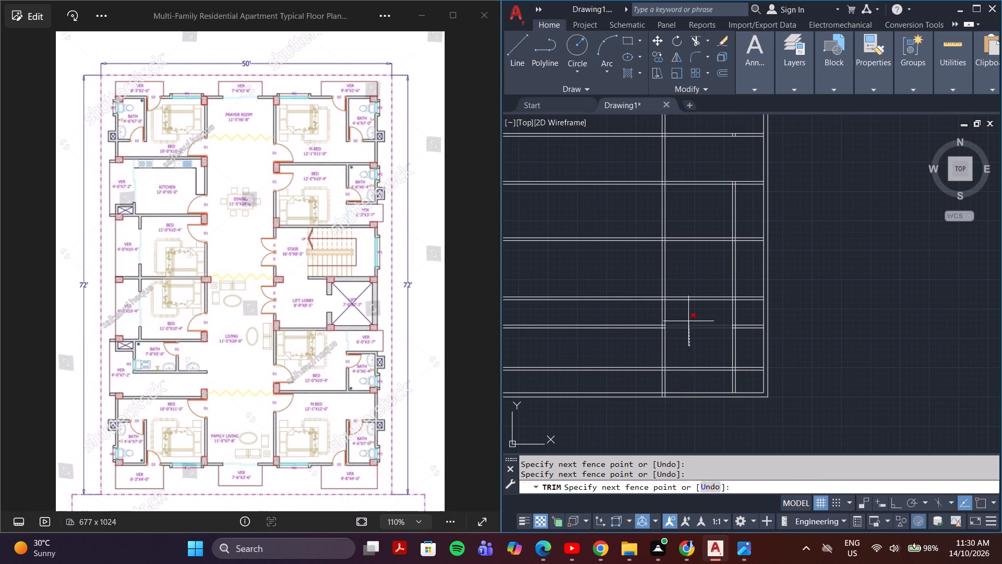
pyautogui.click(688, 321)
# Trim the bath partition's lines between the 7' wall and the wall 12' above the lowest interior wall.
pyautogui.click(701, 321)
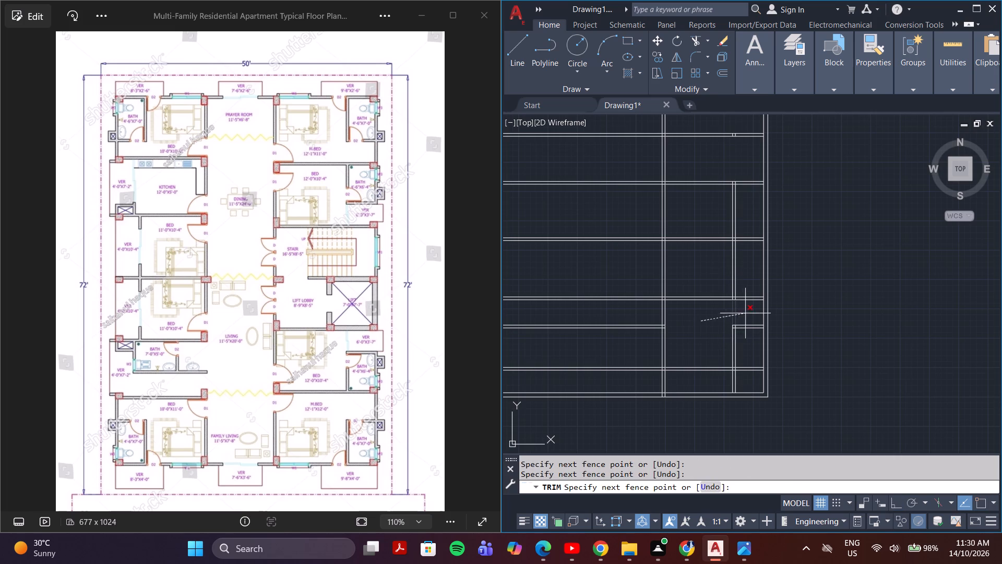
pyautogui.click(745, 313)
pyautogui.moveTo(702, 326); pyautogui.dragTo(702, 351, button='middle')
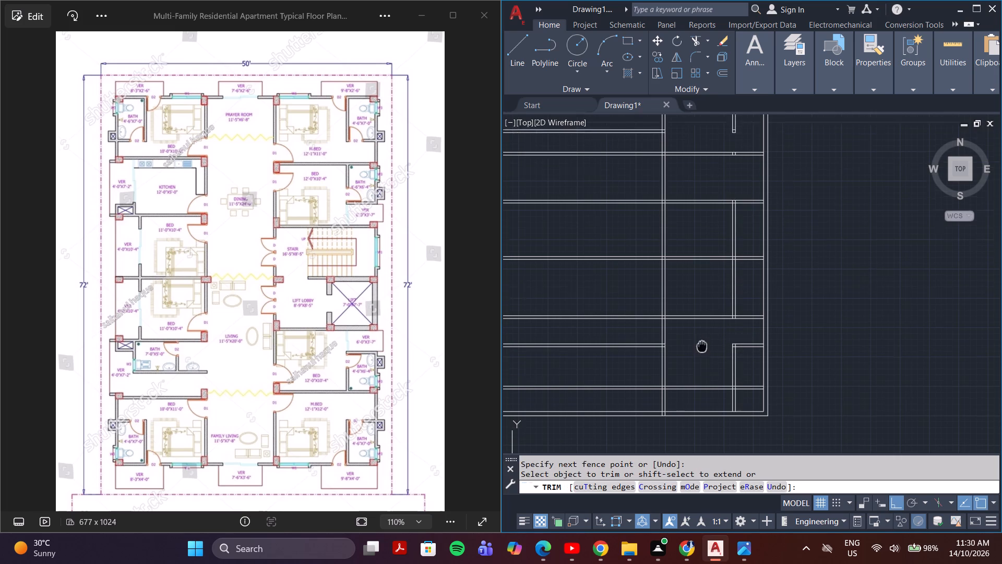
pyautogui.moveTo(702, 351); pyautogui.dragTo(695, 396, button='middle')
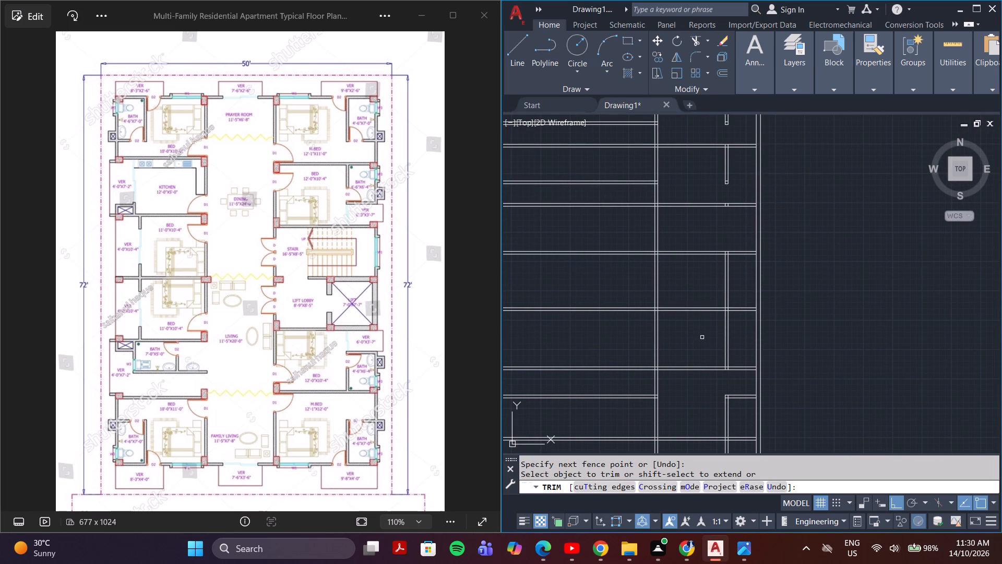
pyautogui.moveTo(712, 327); pyautogui.dragTo(739, 322, button='middle')
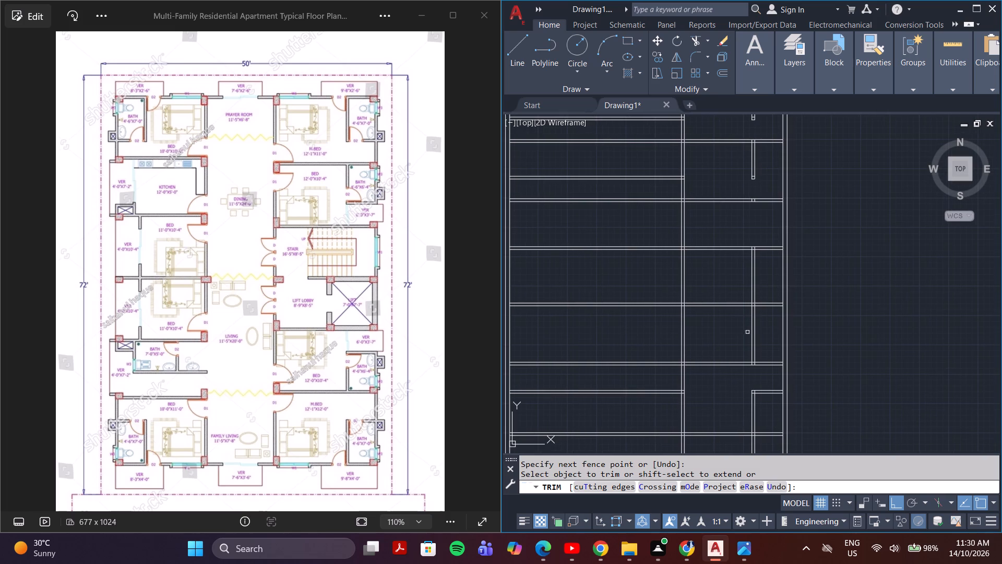
pyautogui.press('Escape')
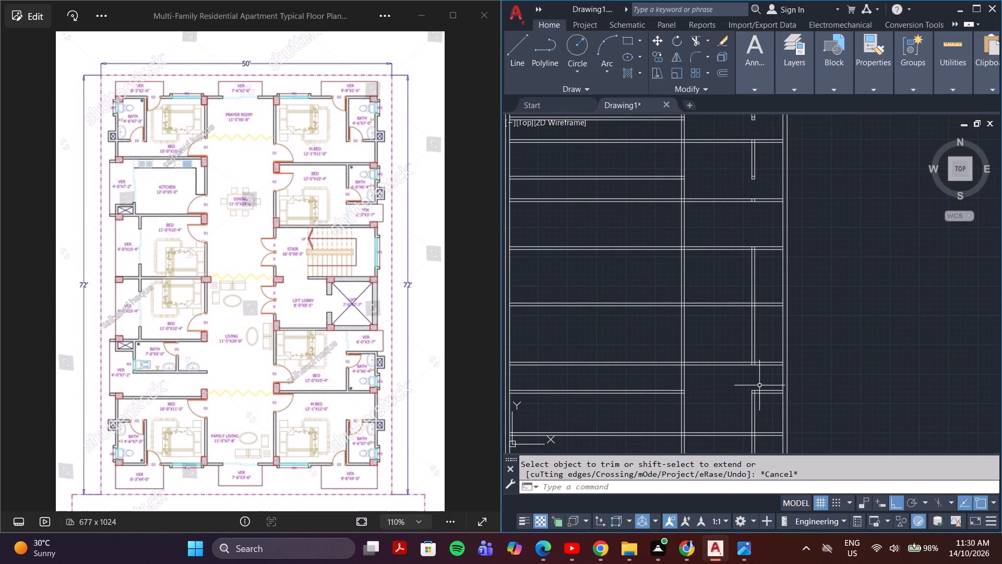
# Offset the upper line of the wall 12' above the lowest interior wall 5' upward.
pyautogui.press('o')
pyautogui.press('Return')
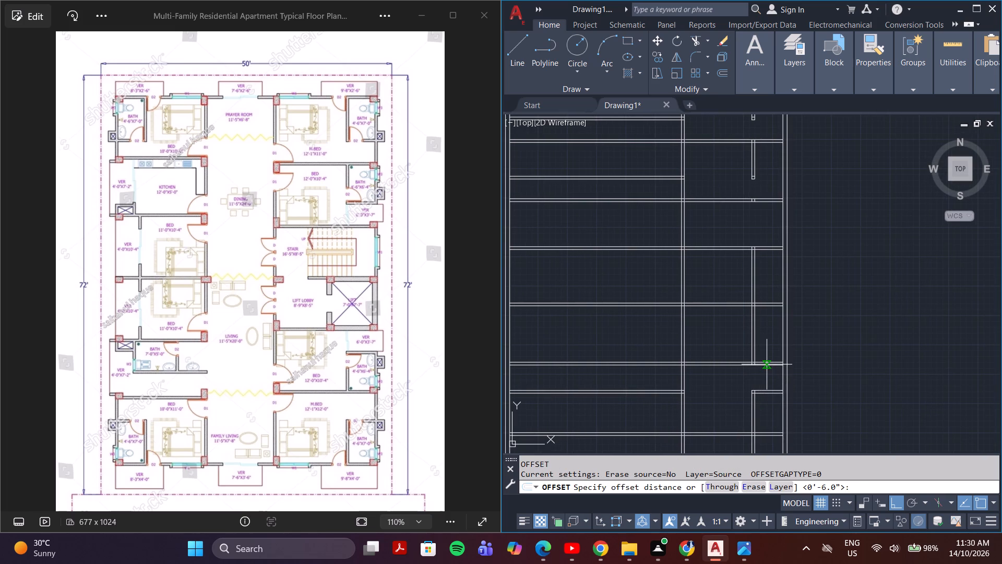
pyautogui.press('5')
pyautogui.press("'")
pyautogui.press('Return')
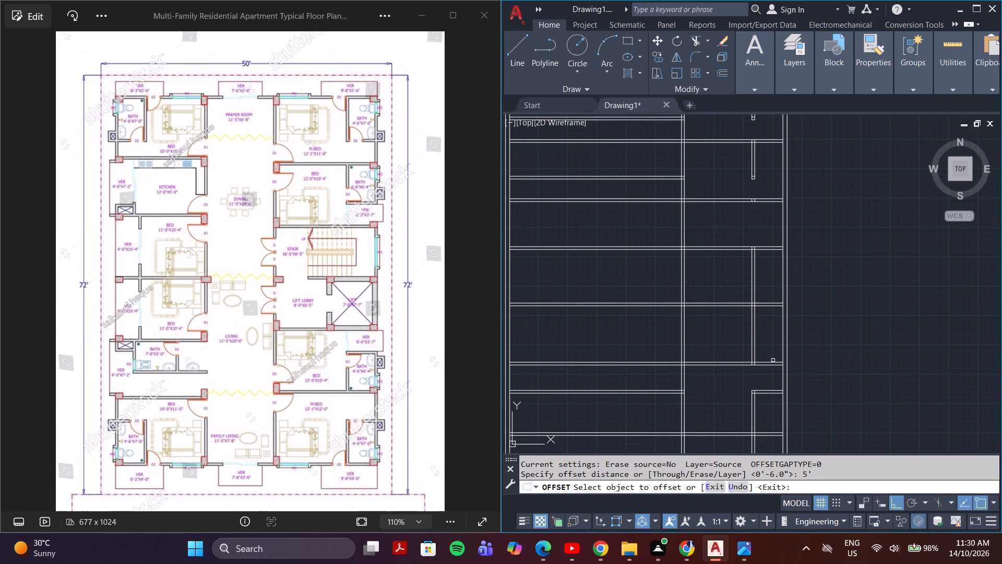
pyautogui.click(773, 362)
pyautogui.click(768, 343)
pyautogui.scroll(-1, 767, 346)
pyautogui.moveTo(767, 346); pyautogui.dragTo(776, 343, button='middle')
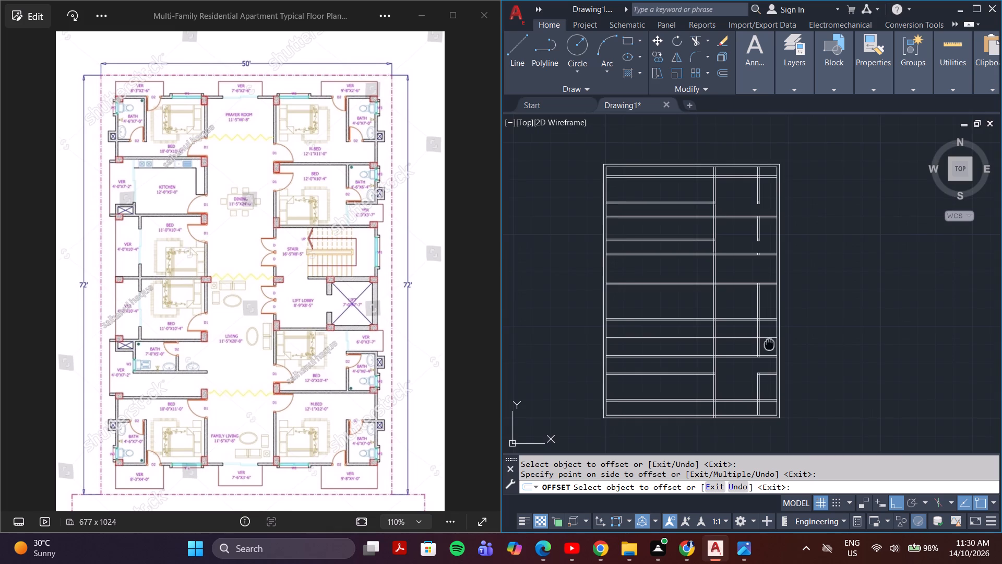
pyautogui.moveTo(776, 343); pyautogui.dragTo(788, 341, button='middle')
pyautogui.scroll(2, 788, 341)
pyautogui.press('Escape')
# Offset the new single line 6" upward to give the wall its thickness.
pyautogui.press('o')
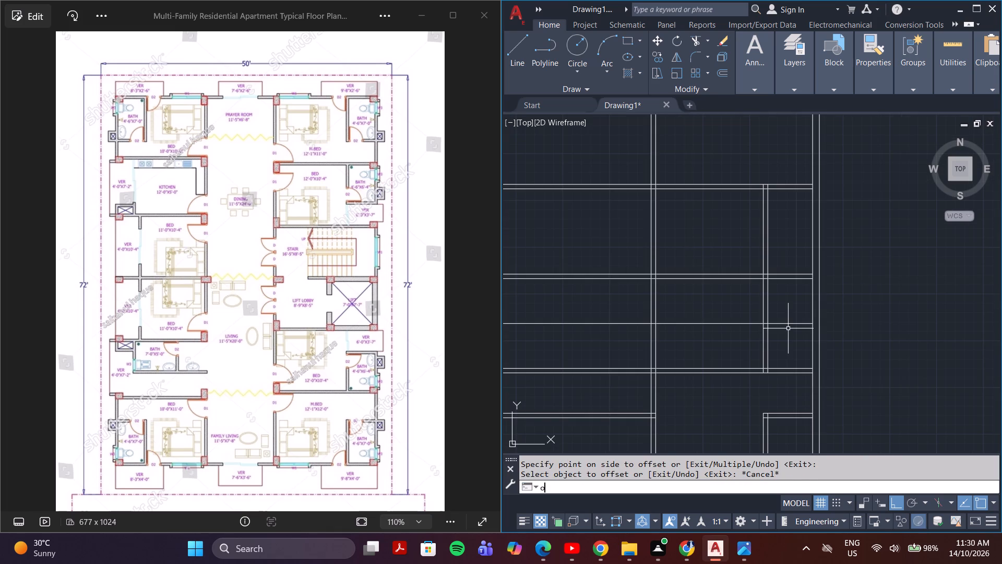
pyautogui.press('Return')
pyautogui.press('6')
pyautogui.hotkey('shift', '"')
pyautogui.press('Return')
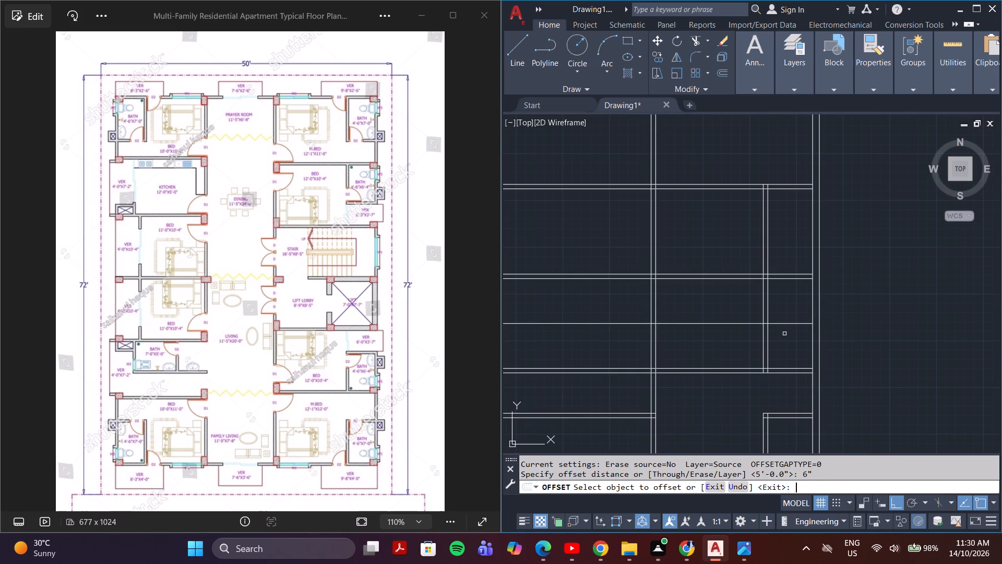
pyautogui.click(786, 324)
pyautogui.click(786, 314)
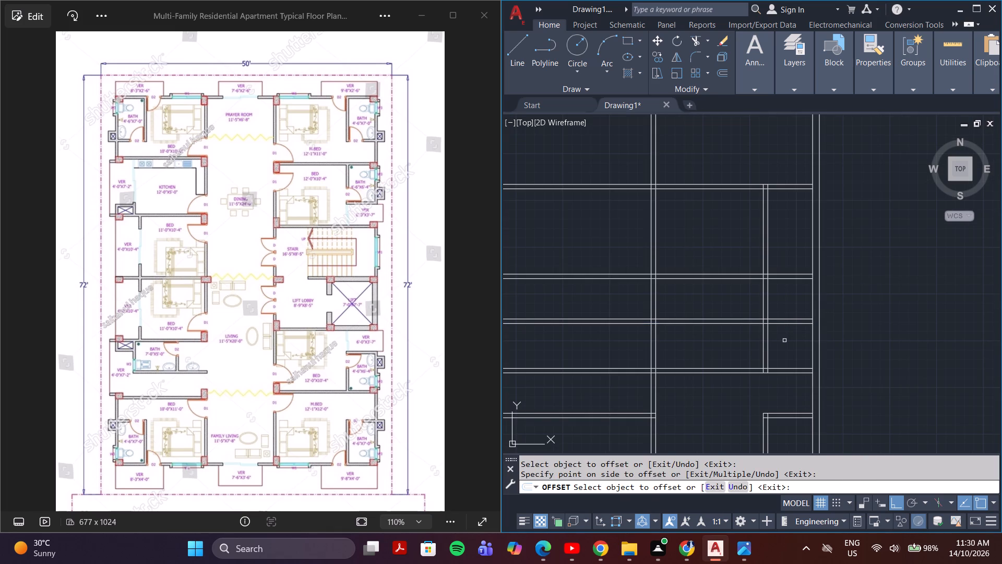
pyautogui.press('Escape')
# Trim the new 5' wall between the long vertical wall and the bath partition.
pyautogui.write('tr')
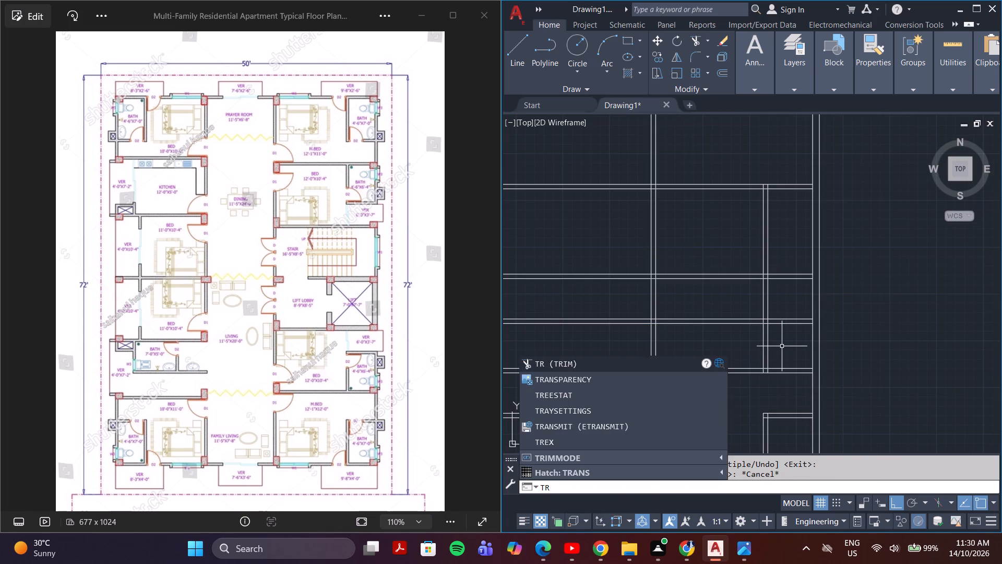
pyautogui.press('Return')
pyautogui.click(733, 331)
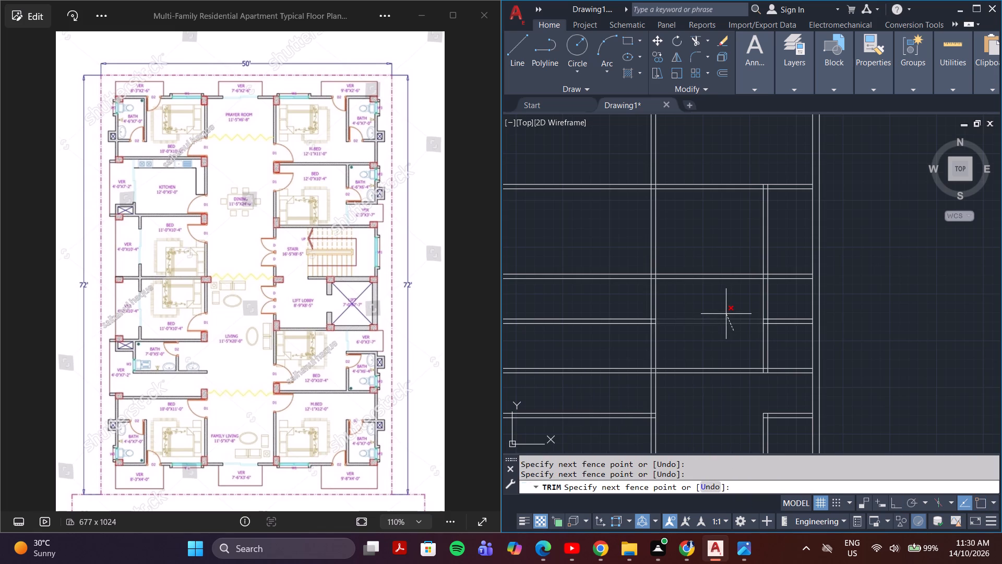
pyautogui.click(726, 314)
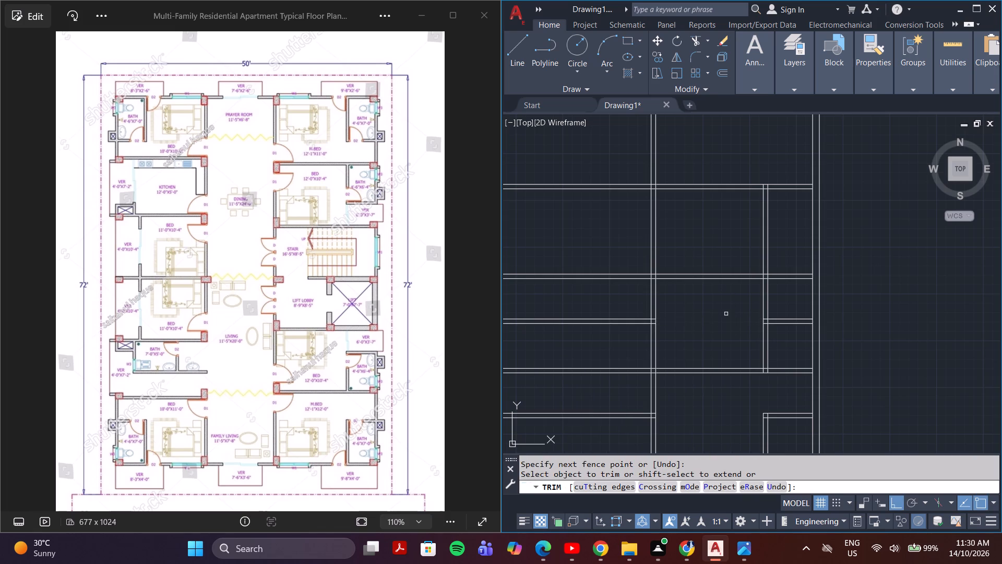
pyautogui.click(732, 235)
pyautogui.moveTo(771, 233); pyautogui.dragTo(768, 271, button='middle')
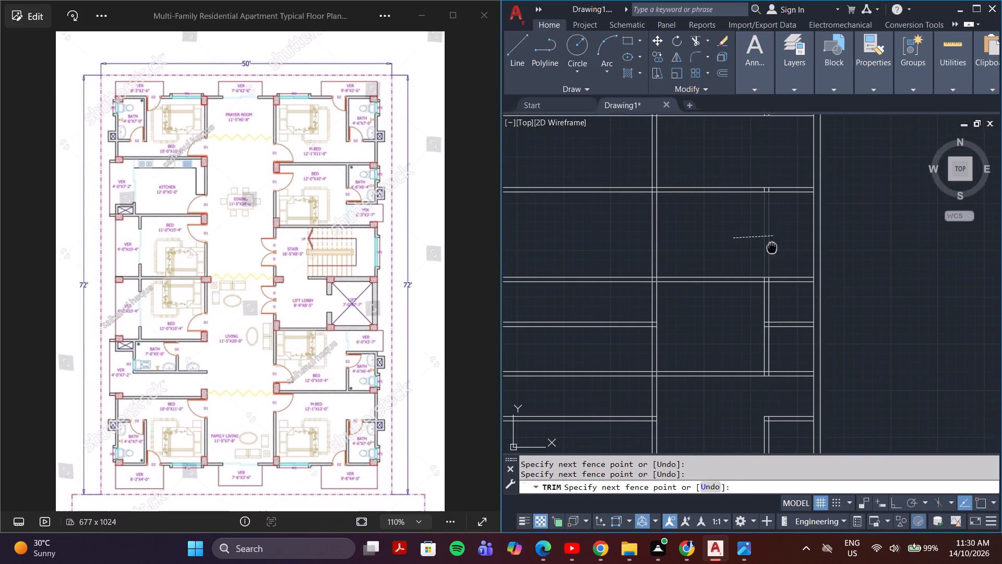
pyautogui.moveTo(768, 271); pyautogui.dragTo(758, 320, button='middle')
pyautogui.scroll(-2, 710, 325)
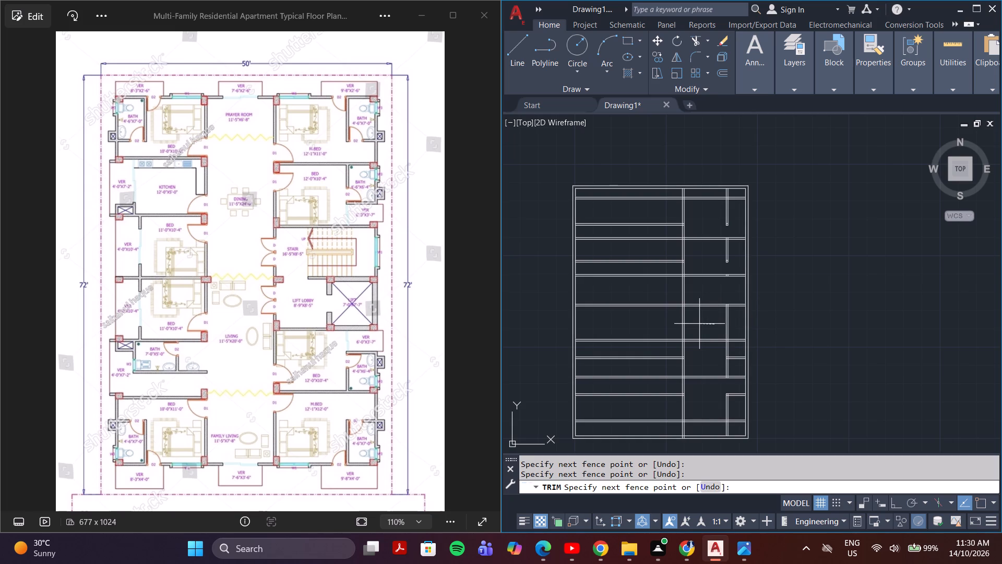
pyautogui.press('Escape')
# Trim the bath partition's lines between the new 5' wall and the next horizontal wall above it.
pyautogui.moveTo(700, 324); pyautogui.dragTo(697, 274, button='middle')
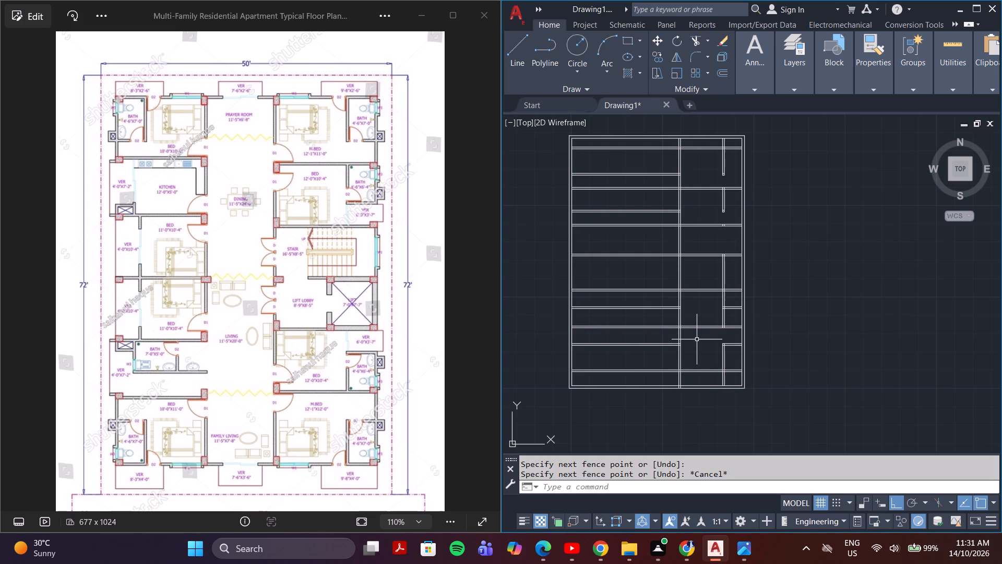
pyautogui.moveTo(657, 339); pyautogui.dragTo(662, 378, button='middle')
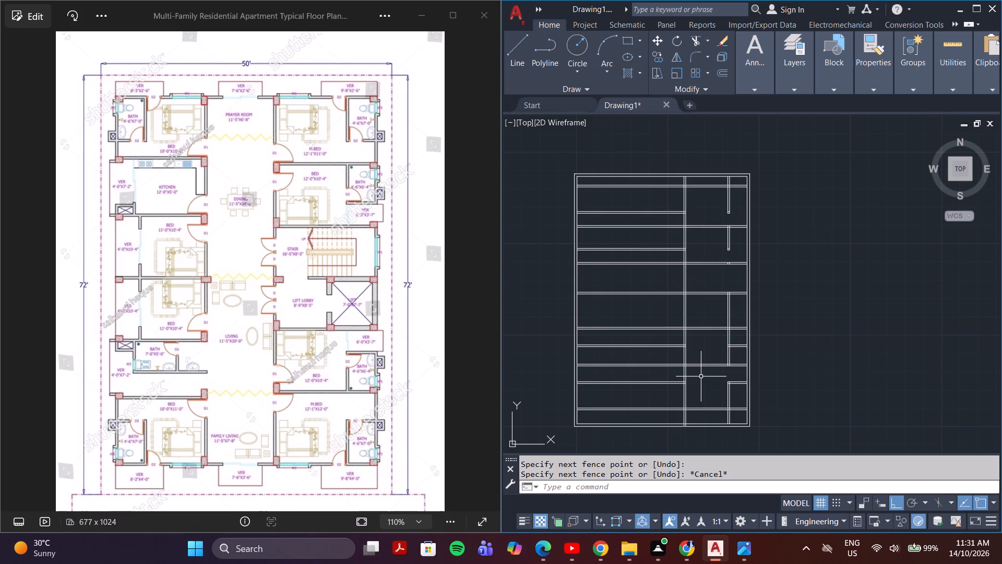
pyautogui.moveTo(724, 385); pyautogui.dragTo(641, 322, button='middle')
pyautogui.moveTo(640, 321); pyautogui.dragTo(690, 360, button='middle')
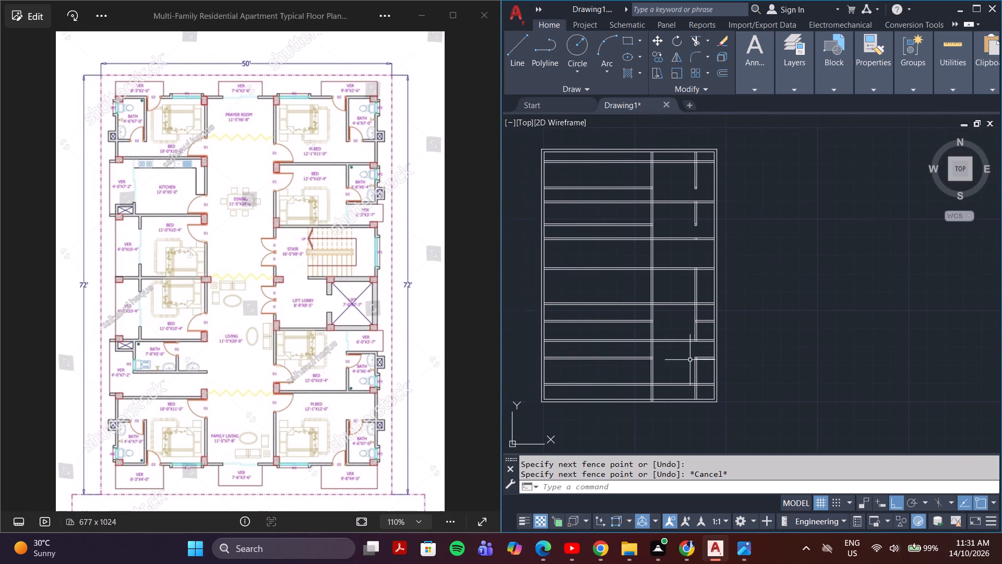
pyautogui.moveTo(683, 335); pyautogui.dragTo(684, 323, button='middle')
pyautogui.scroll(2, 684, 323)
pyautogui.moveTo(684, 316); pyautogui.dragTo(684, 344, button='middle')
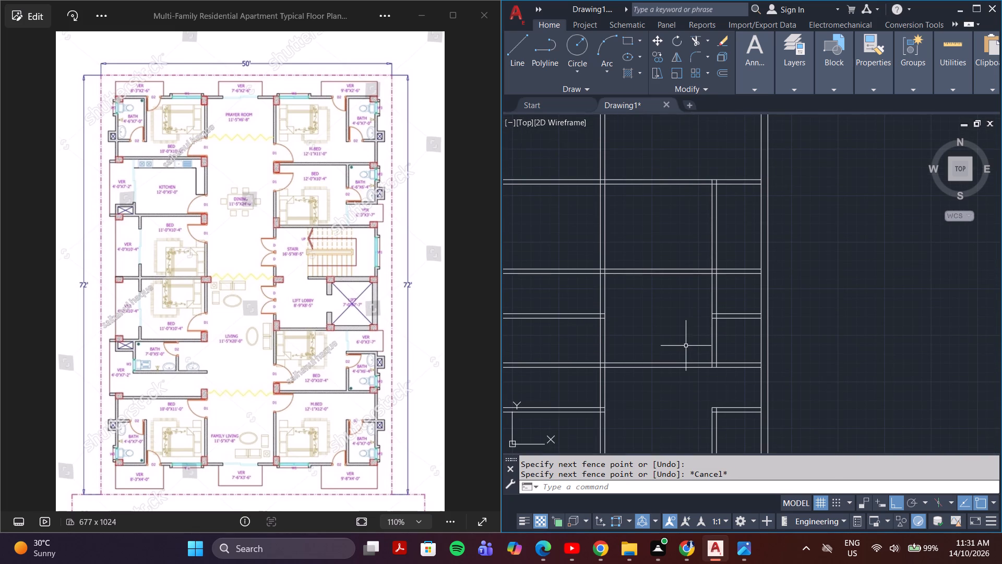
pyautogui.write('tr')
pyautogui.press('Return')
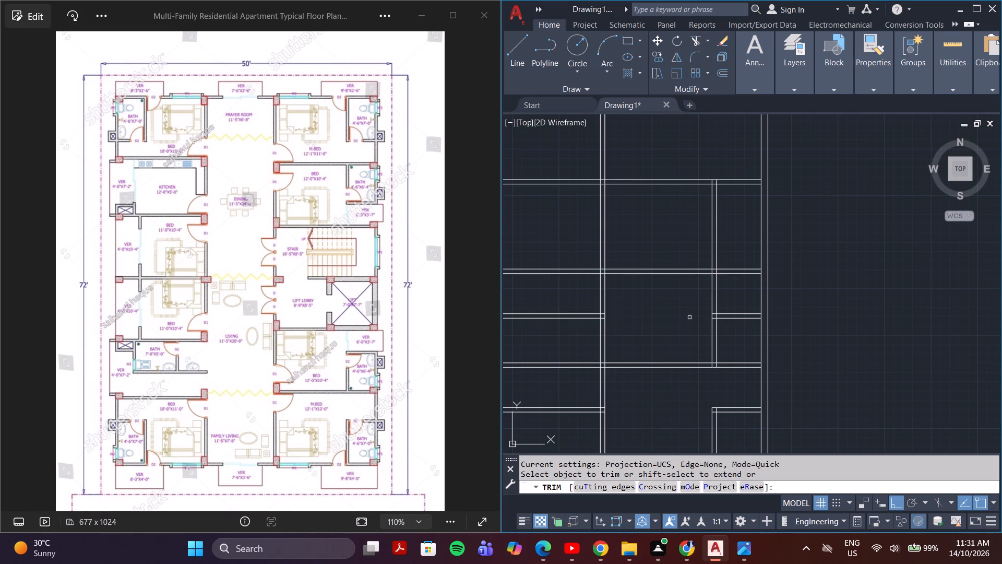
pyautogui.click(689, 300)
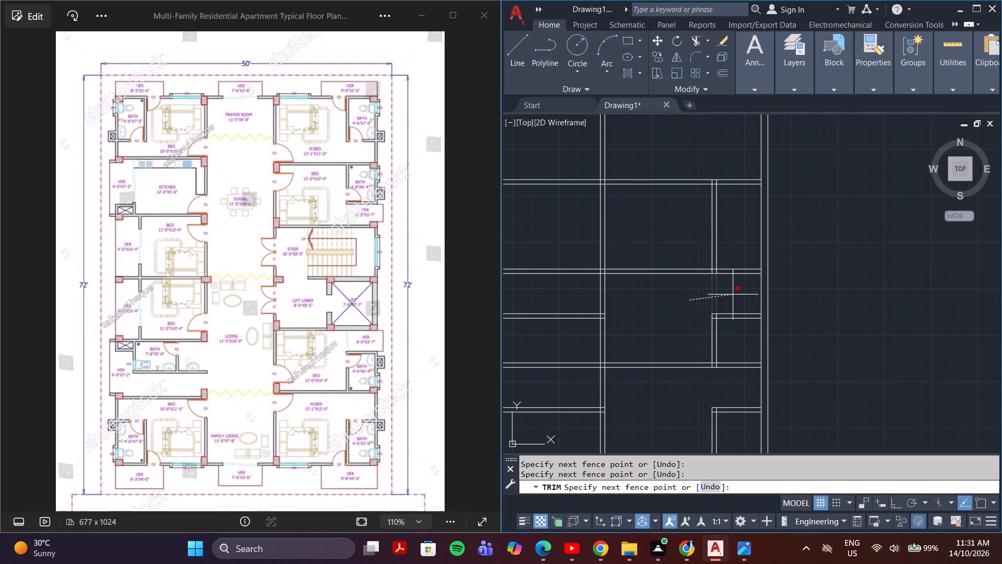
pyautogui.click(733, 295)
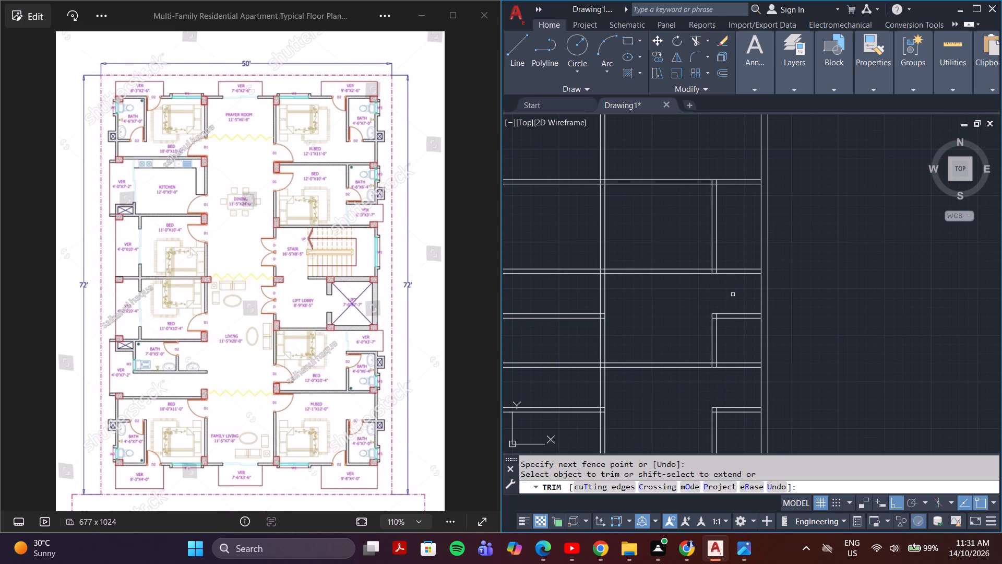
# Examine the overall wall layout against the reference floor plan to decide on the next wall.
pyautogui.scroll(-3, 683, 311)
pyautogui.moveTo(682, 311); pyautogui.dragTo(682, 284, button='middle')
pyautogui.scroll(3, 682, 284)
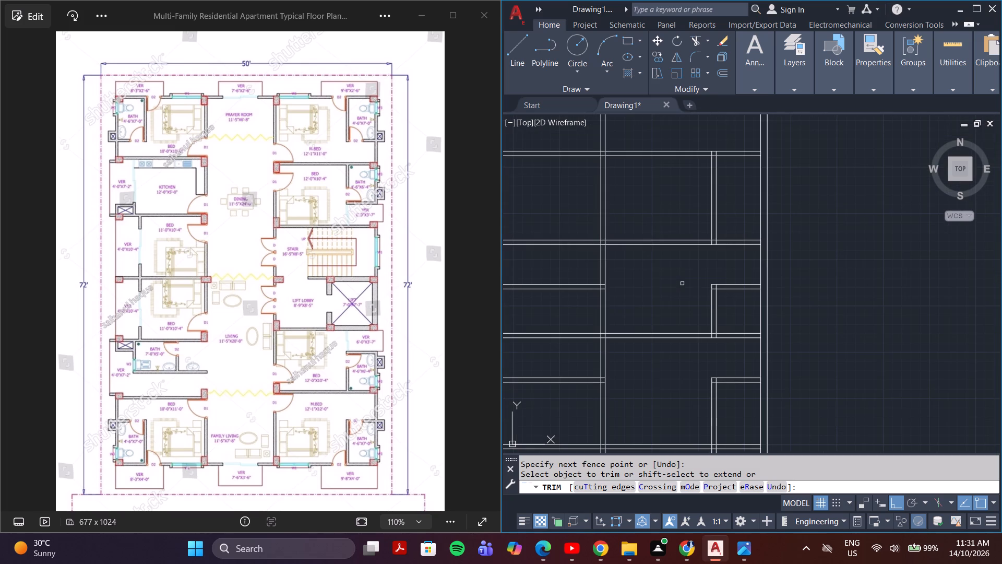
pyautogui.moveTo(682, 300); pyautogui.dragTo(710, 350, button='middle')
pyautogui.scroll(-1, 710, 350)
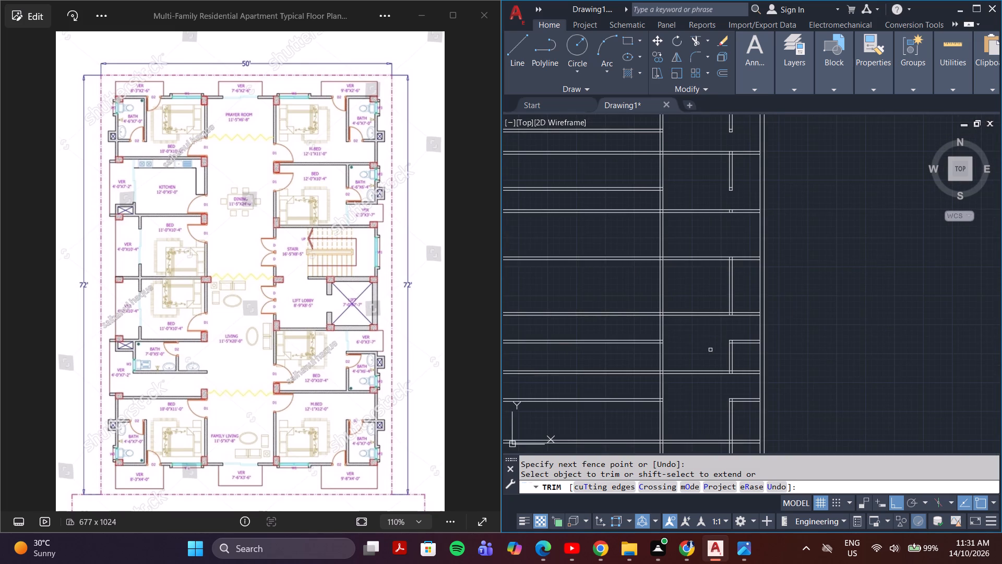
pyautogui.moveTo(710, 350); pyautogui.dragTo(718, 379, button='middle')
pyautogui.scroll(-2, 714, 363)
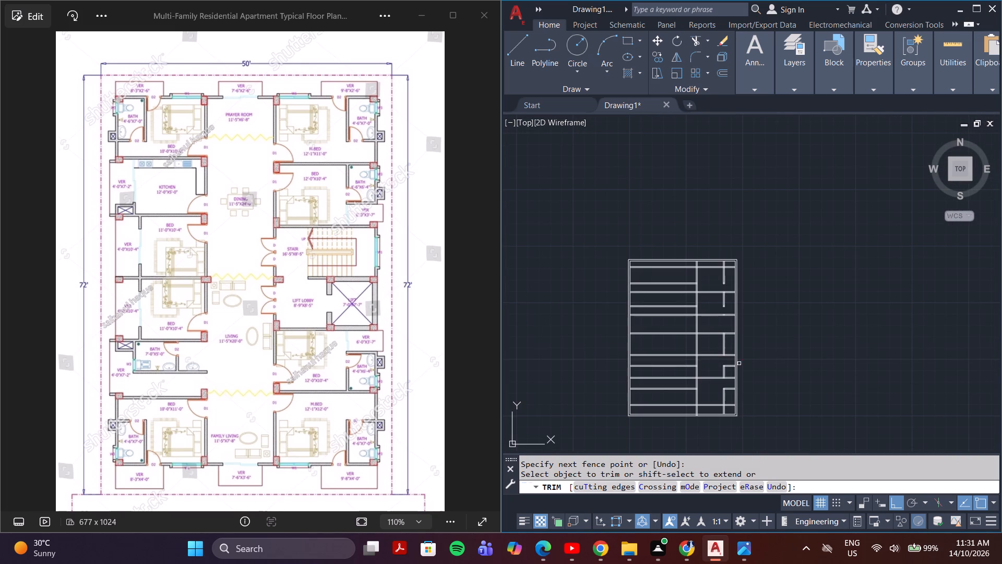
pyautogui.moveTo(653, 296); pyautogui.dragTo(666, 296, button='middle')
pyautogui.moveTo(666, 296); pyautogui.dragTo(687, 296, button='middle')
pyautogui.scroll(1, 690, 297)
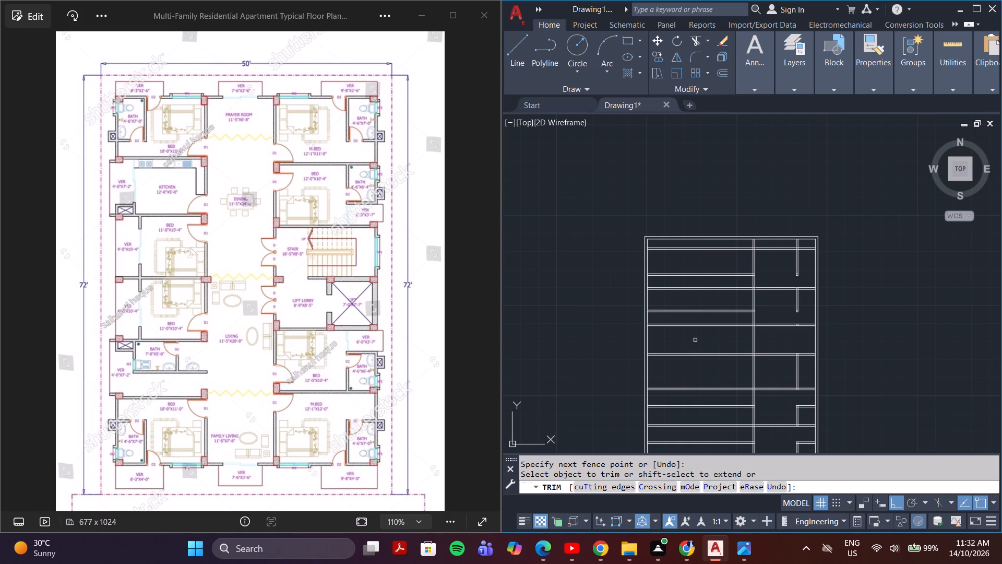
pyautogui.press('Escape')
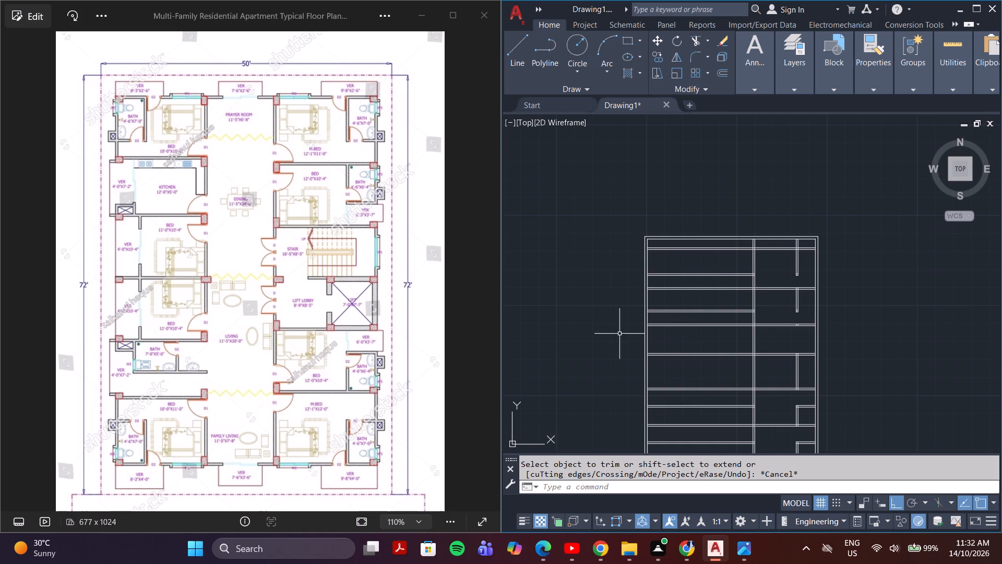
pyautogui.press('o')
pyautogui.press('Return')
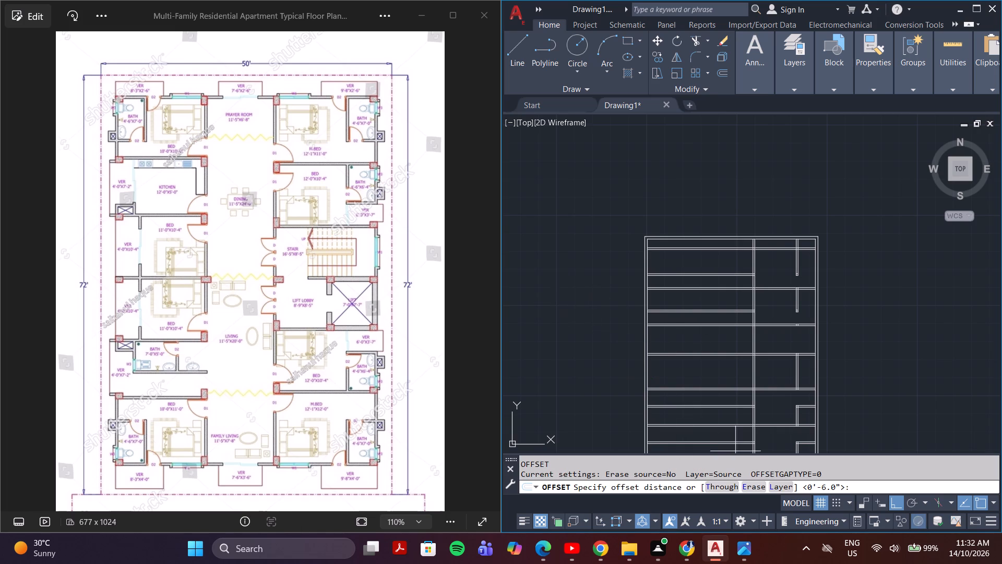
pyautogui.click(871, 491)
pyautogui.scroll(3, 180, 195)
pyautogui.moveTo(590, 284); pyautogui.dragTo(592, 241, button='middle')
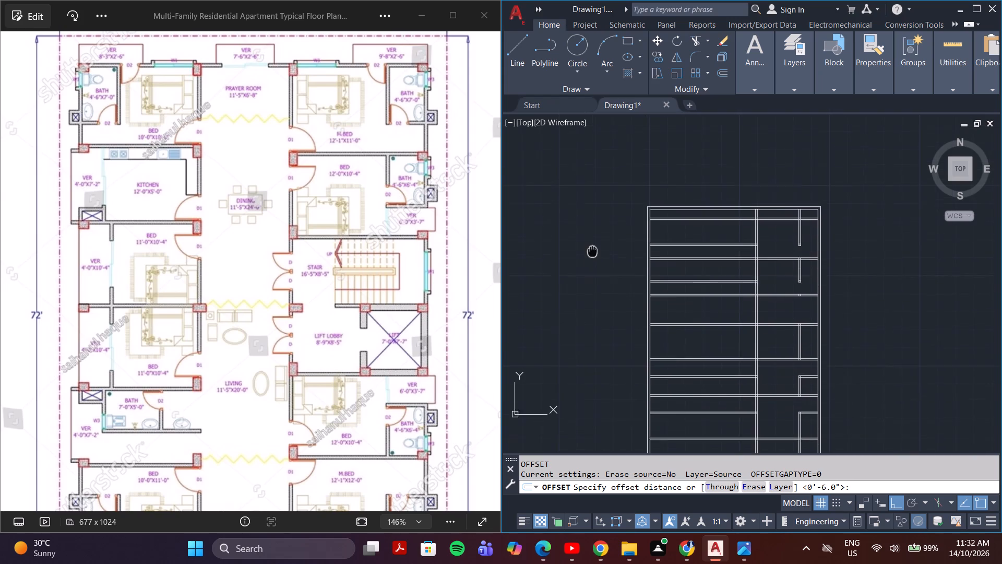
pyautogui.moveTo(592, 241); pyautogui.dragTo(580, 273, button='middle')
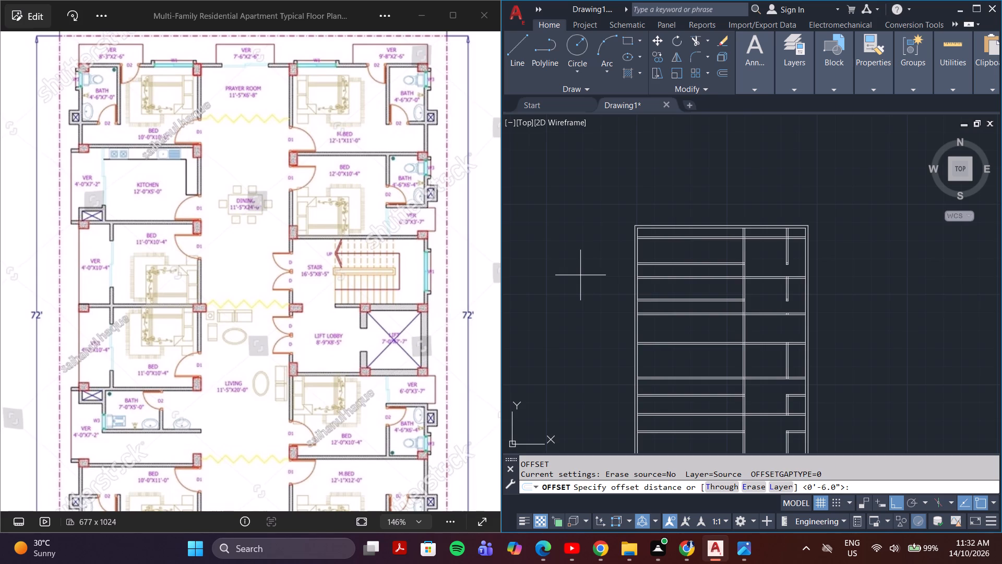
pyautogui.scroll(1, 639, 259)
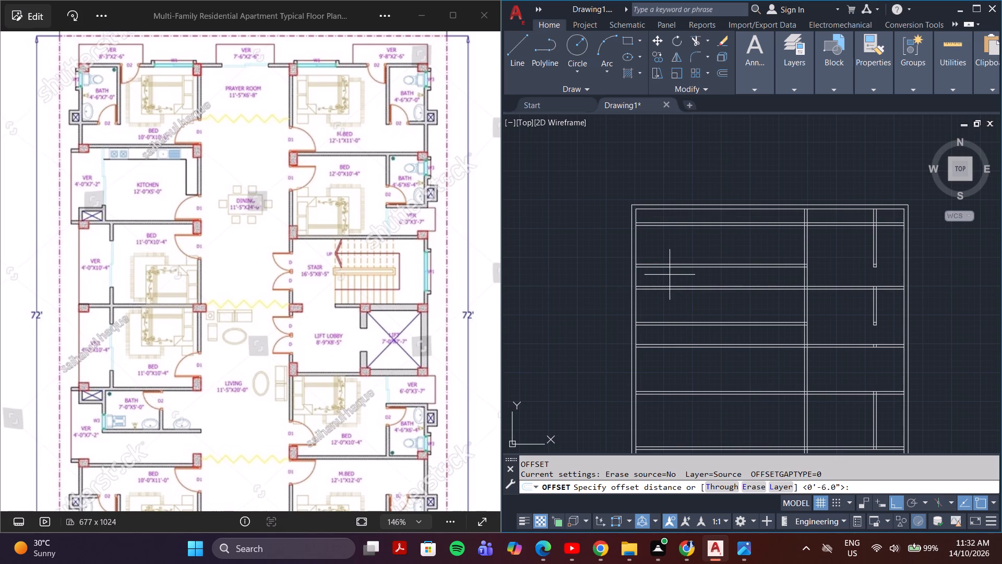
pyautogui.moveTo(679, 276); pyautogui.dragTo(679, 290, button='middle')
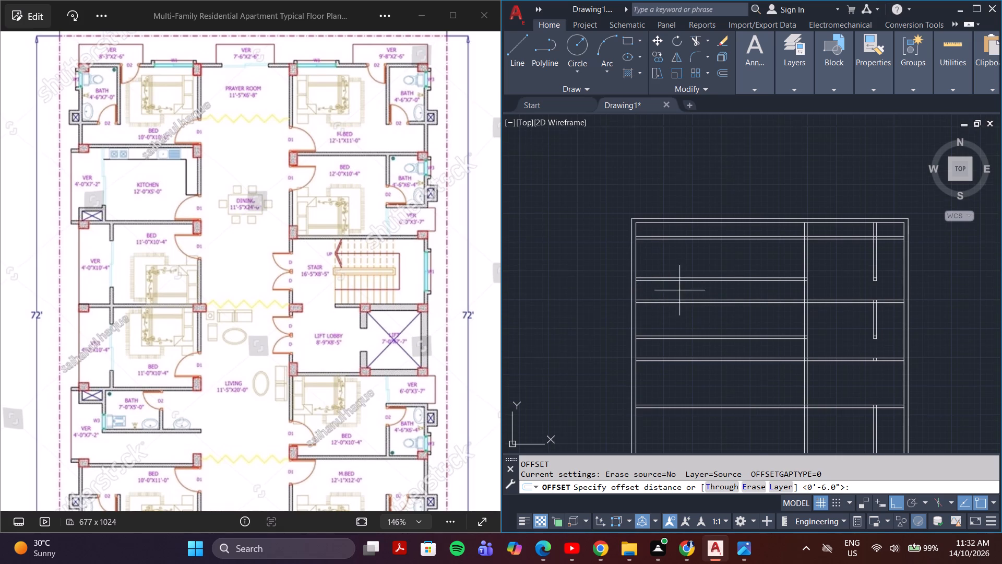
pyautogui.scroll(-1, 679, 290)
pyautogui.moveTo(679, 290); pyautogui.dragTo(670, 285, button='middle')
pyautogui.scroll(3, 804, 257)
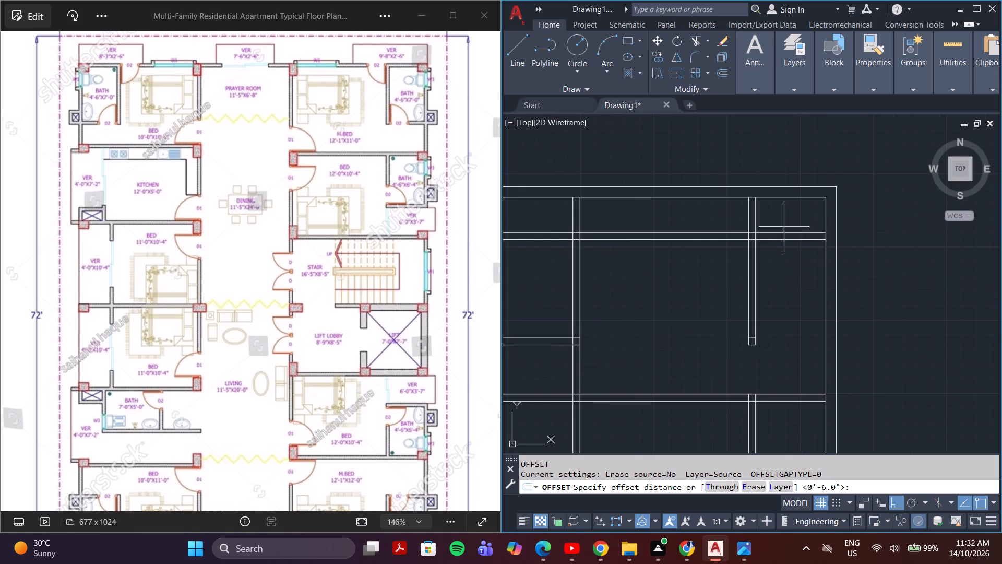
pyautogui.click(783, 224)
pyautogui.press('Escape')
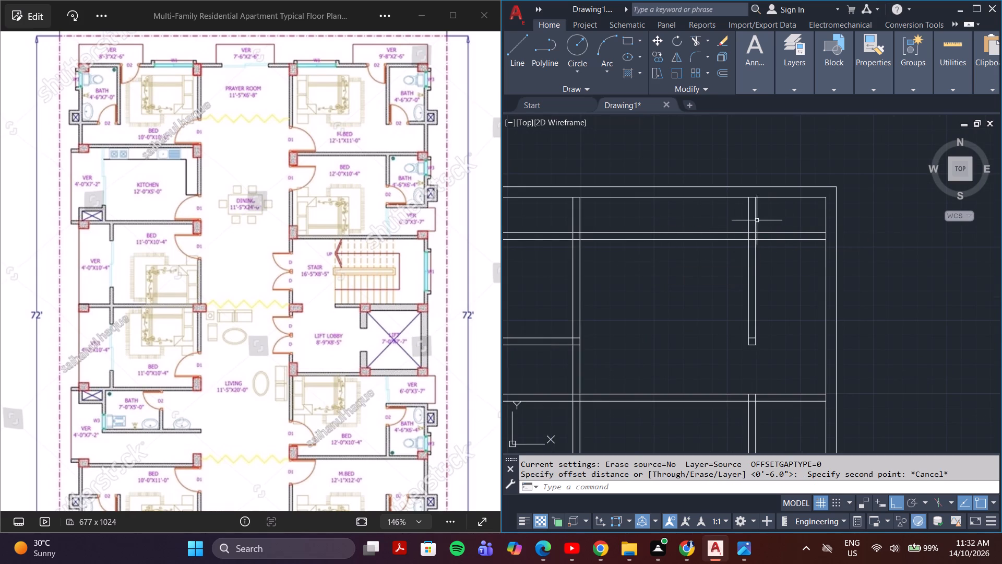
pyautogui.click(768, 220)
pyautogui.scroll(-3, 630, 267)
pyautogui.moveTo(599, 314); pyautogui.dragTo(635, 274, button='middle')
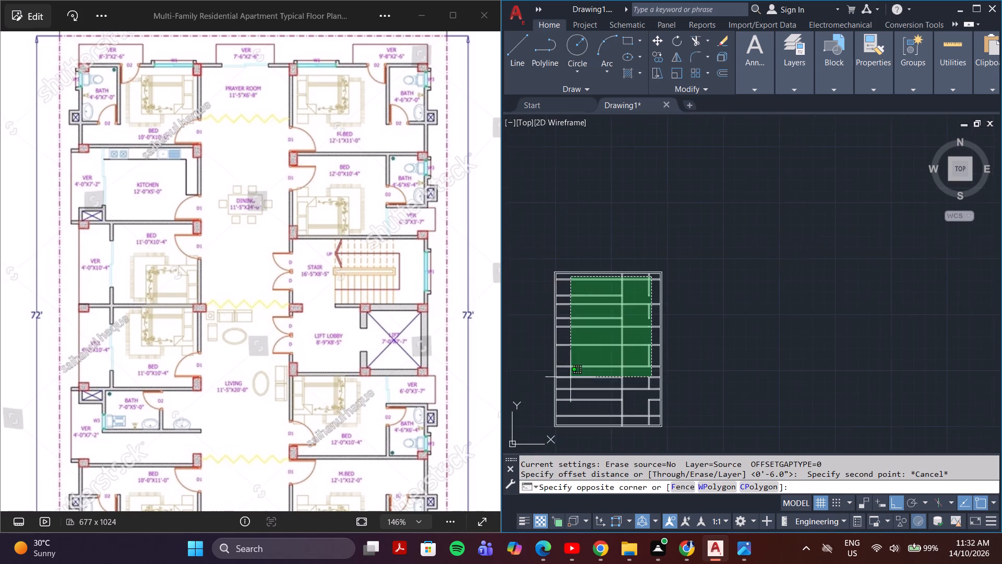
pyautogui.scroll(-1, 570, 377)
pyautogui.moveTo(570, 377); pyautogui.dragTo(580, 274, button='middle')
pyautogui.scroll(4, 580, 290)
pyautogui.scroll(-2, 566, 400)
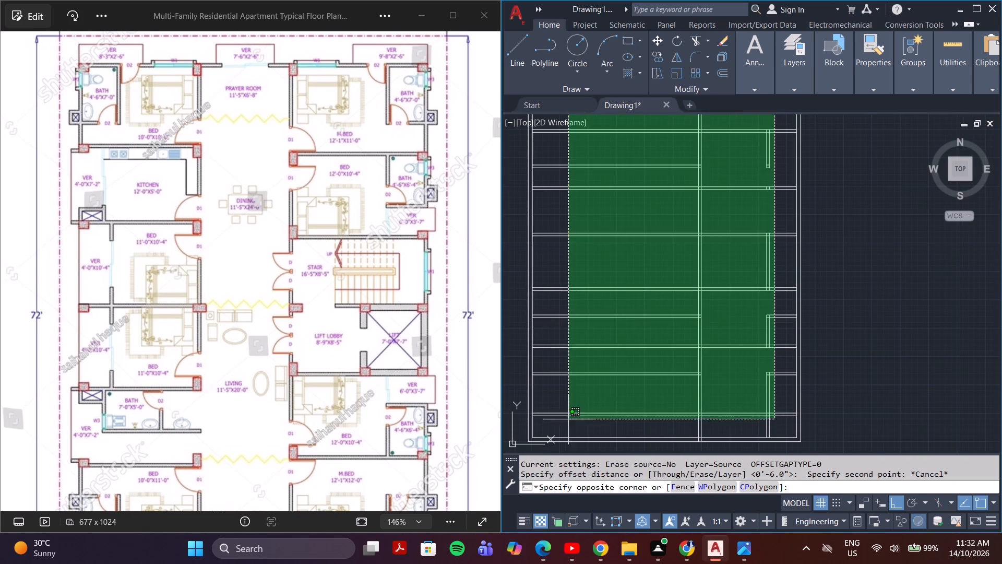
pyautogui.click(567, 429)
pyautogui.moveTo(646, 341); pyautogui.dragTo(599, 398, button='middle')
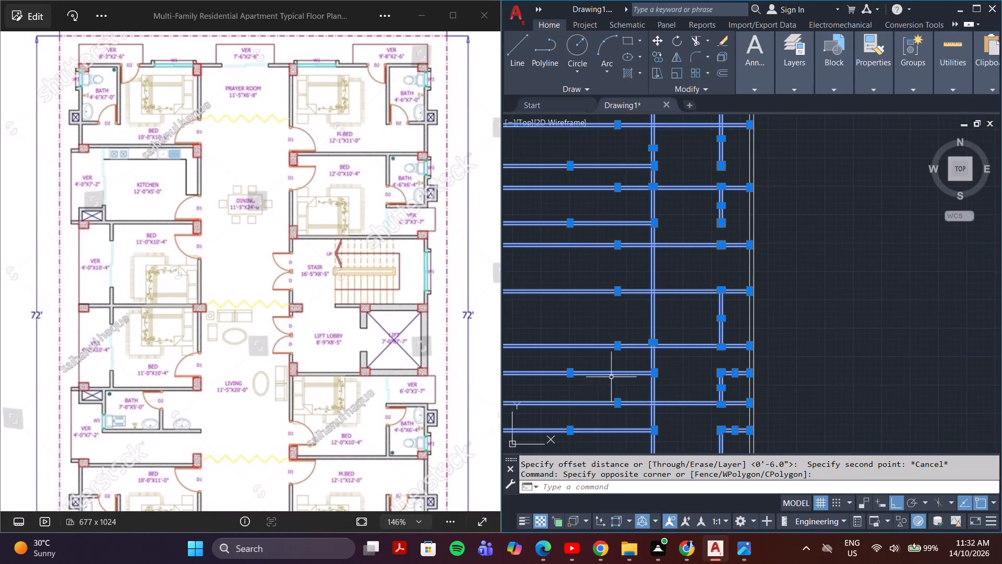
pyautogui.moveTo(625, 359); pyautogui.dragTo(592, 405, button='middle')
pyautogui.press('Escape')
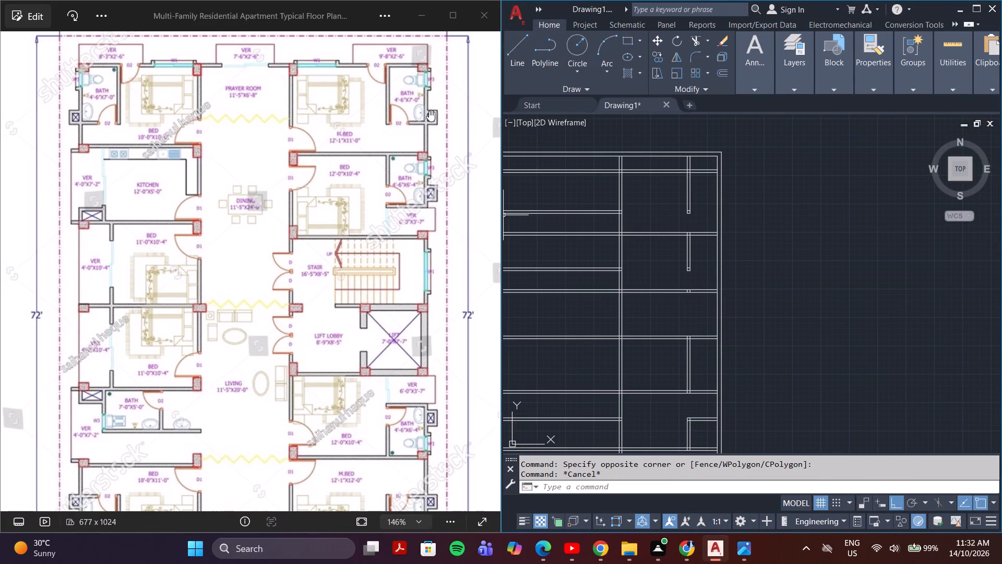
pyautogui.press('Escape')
# Offset the inner line of the east boundary wall 2' inward.
pyautogui.click(719, 199)
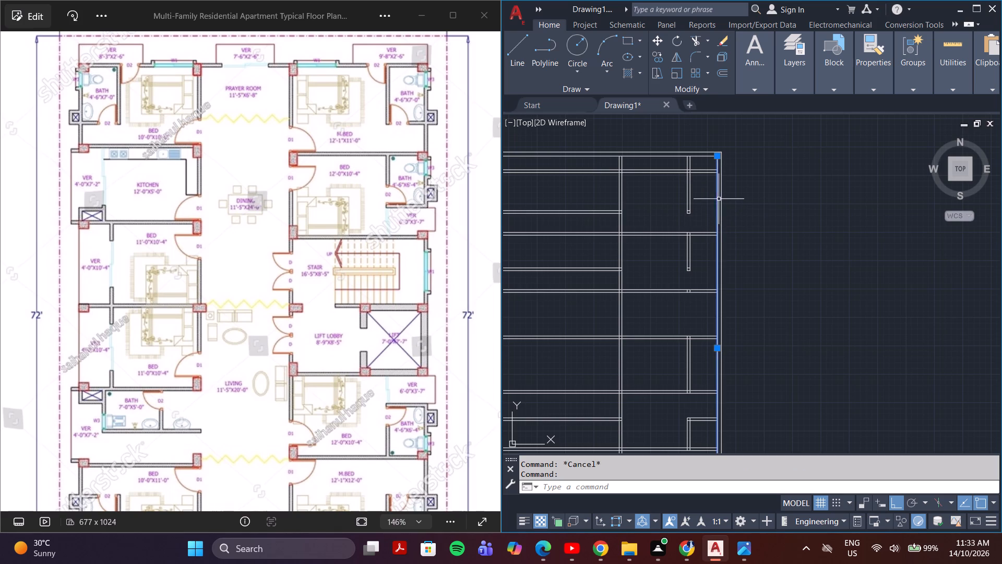
pyautogui.press('o')
pyautogui.press('Return')
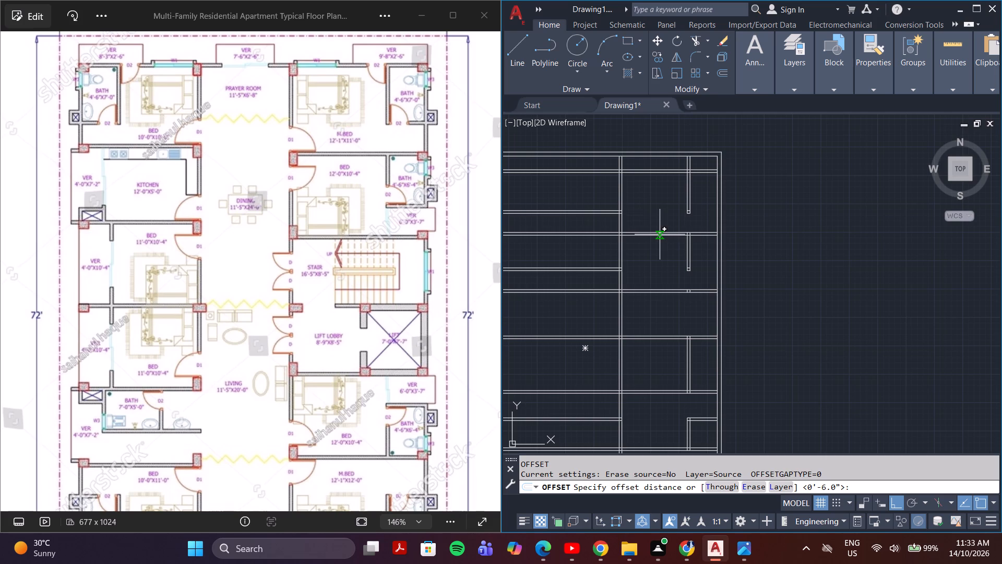
pyautogui.press('2')
pyautogui.press("'")
pyautogui.press('Return')
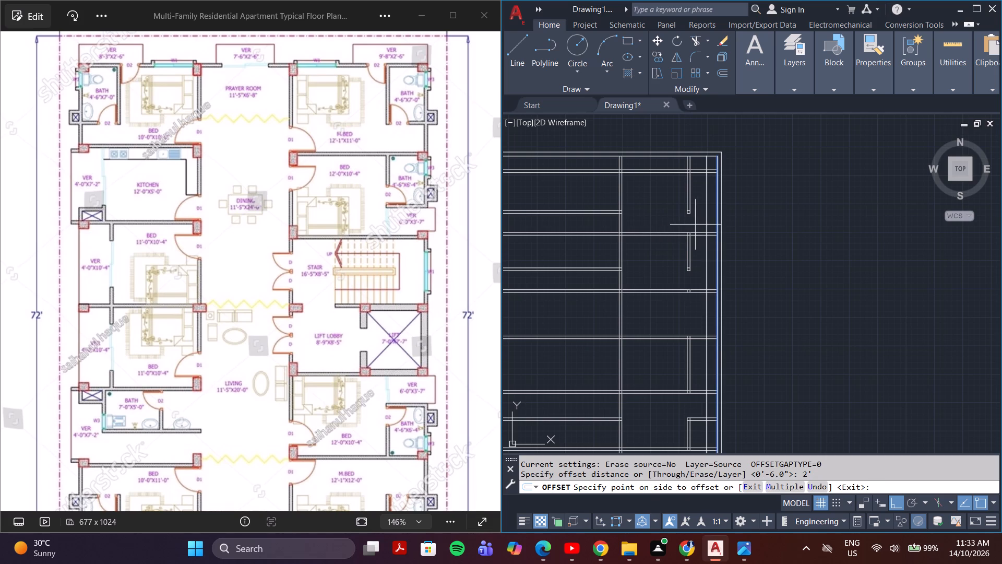
pyautogui.click(700, 224)
pyautogui.press('Escape')
# Move all the interior walls 2' west, from the east boundary's inner line to the new offset line.
pyautogui.scroll(-1, 657, 241)
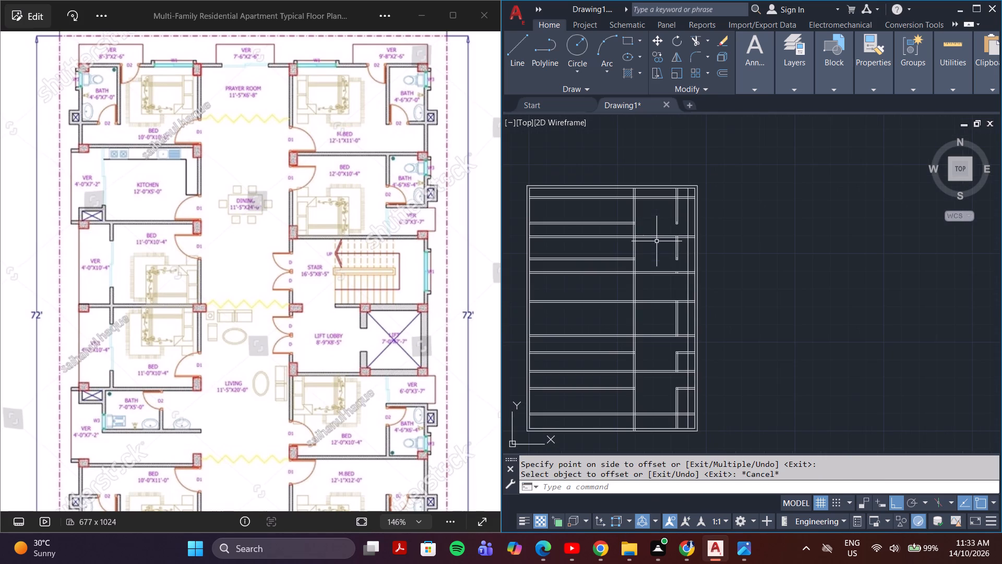
pyautogui.middleClick(662, 245)
pyautogui.scroll(2, 682, 196)
pyautogui.click(682, 195)
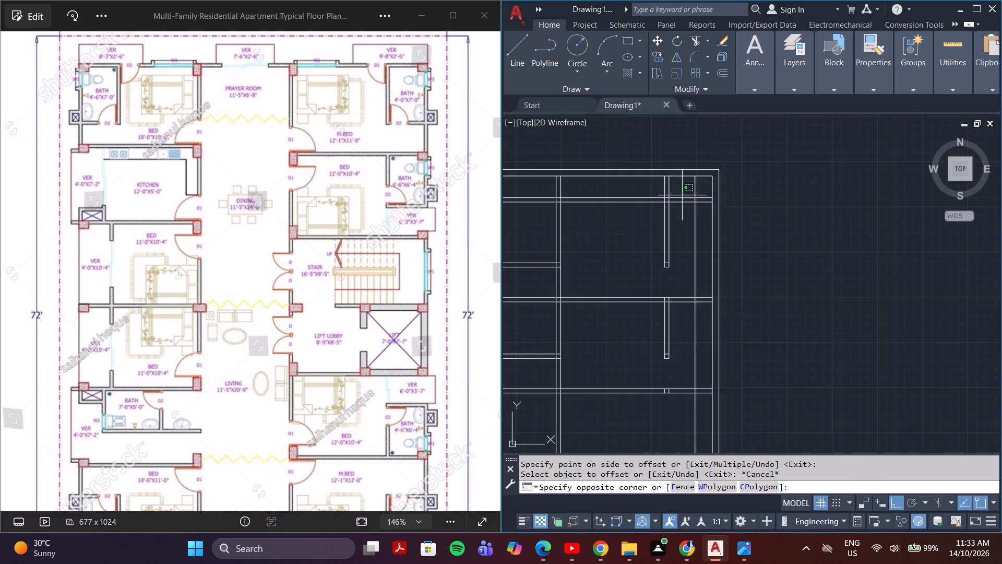
pyautogui.moveTo(587, 278); pyautogui.dragTo(633, 237, button='middle')
pyautogui.scroll(-3, 586, 273)
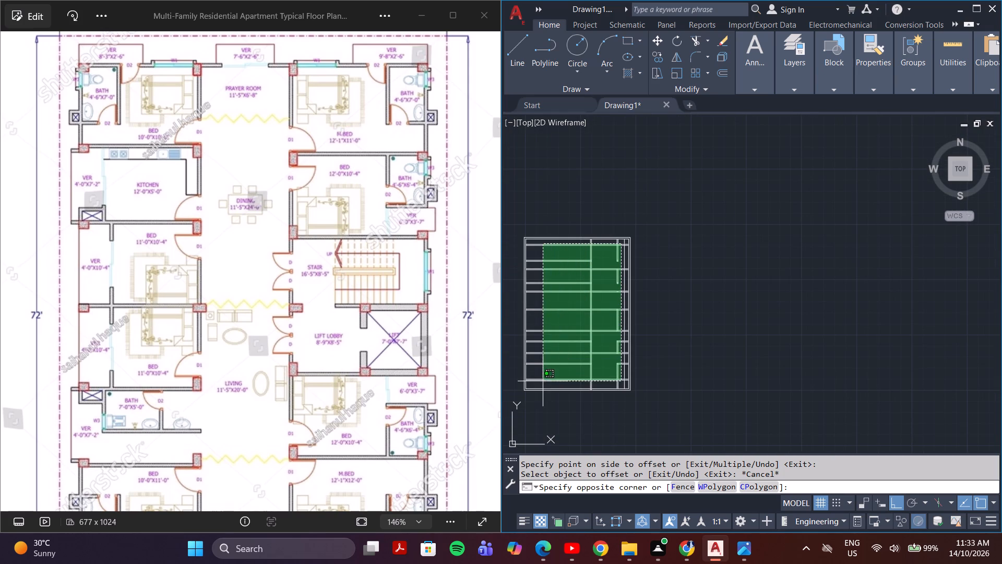
pyautogui.click(538, 385)
pyautogui.scroll(2, 583, 337)
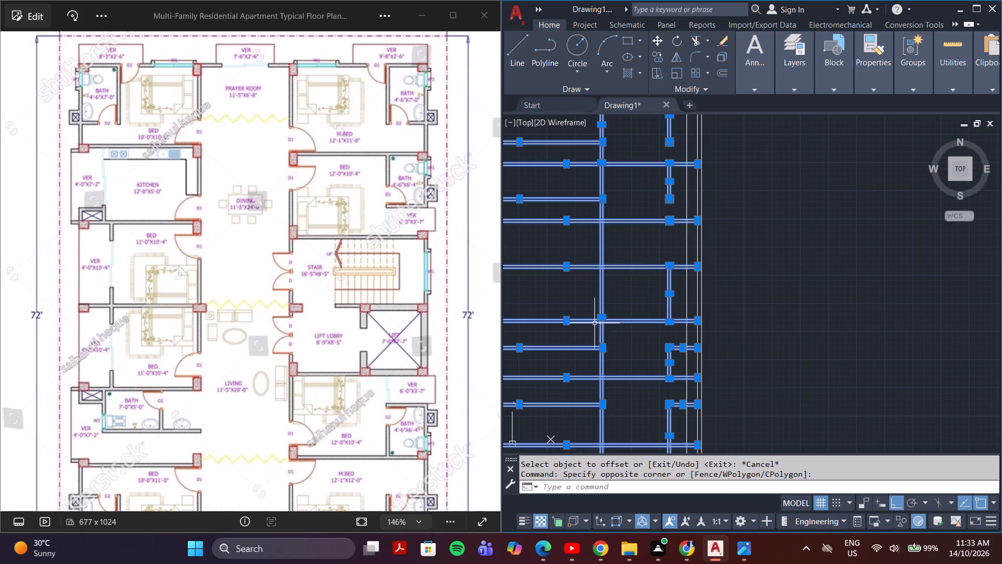
pyautogui.moveTo(594, 323); pyautogui.dragTo(547, 390, button='middle')
pyautogui.press('m')
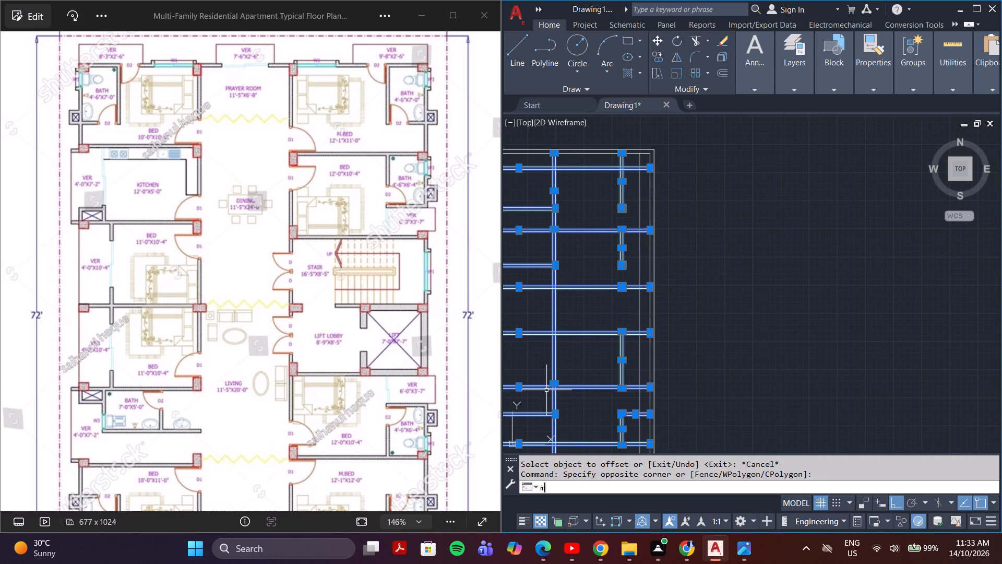
pyautogui.press('Return')
pyautogui.scroll(2, 615, 307)
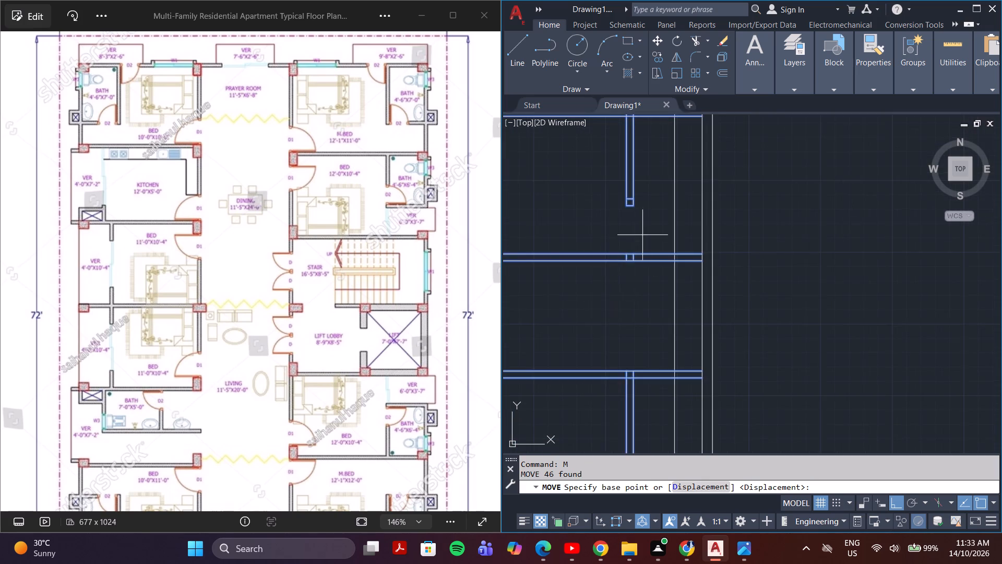
pyautogui.moveTo(643, 232); pyautogui.dragTo(630, 370, button='middle')
pyautogui.scroll(-3, 636, 296)
pyautogui.moveTo(637, 295); pyautogui.dragTo(646, 405, button='middle')
pyautogui.scroll(4, 654, 370)
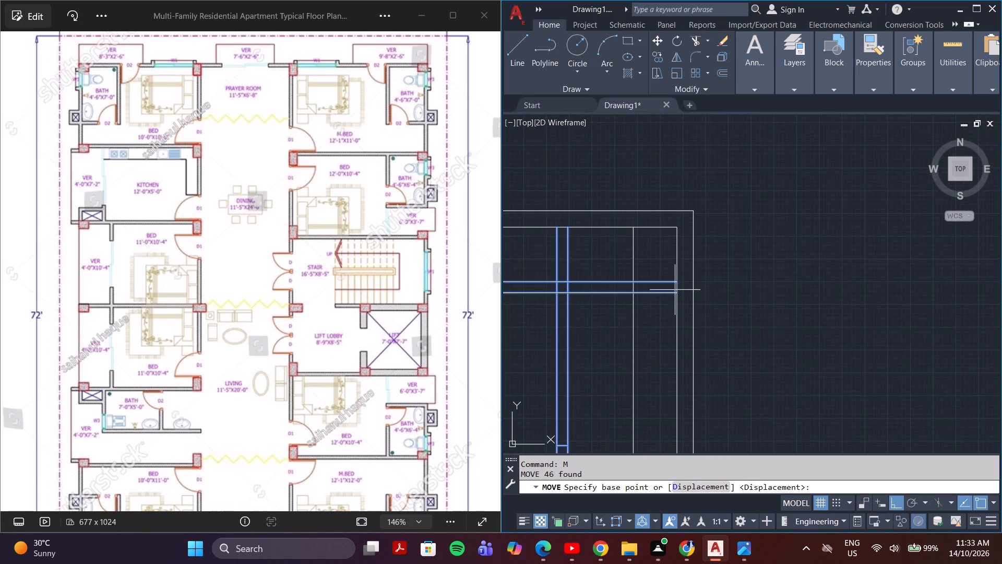
pyautogui.click(676, 281)
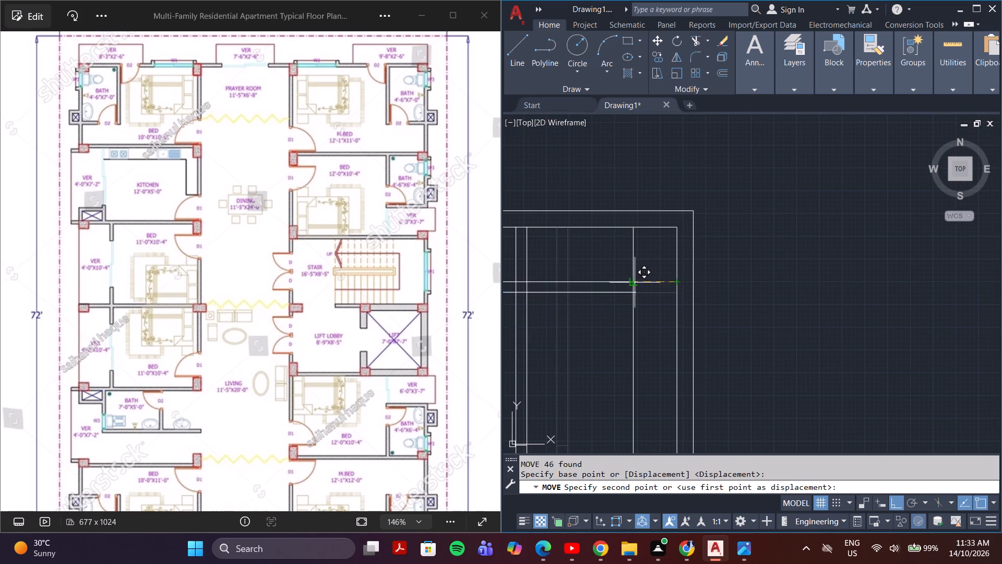
pyautogui.click(633, 283)
pyautogui.scroll(-4, 634, 283)
pyautogui.moveTo(659, 315); pyautogui.dragTo(782, 283, button='middle')
pyautogui.moveTo(770, 305); pyautogui.dragTo(780, 283, button='middle')
pyautogui.scroll(-1, 771, 287)
pyautogui.scroll(1, 708, 292)
pyautogui.scroll(-1, 708, 292)
pyautogui.moveTo(707, 292); pyautogui.dragTo(664, 256, button='middle')
pyautogui.scroll(1, 661, 256)
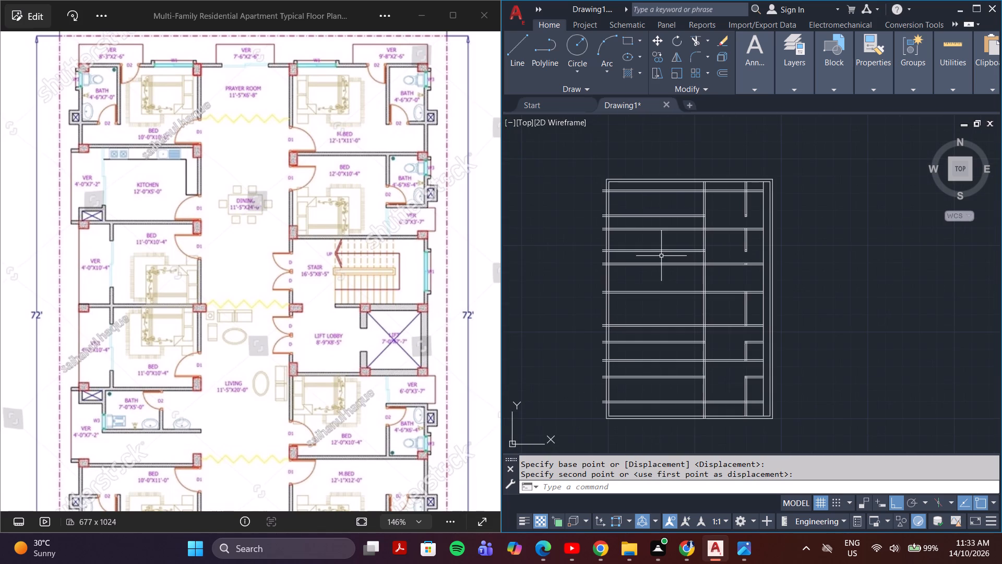
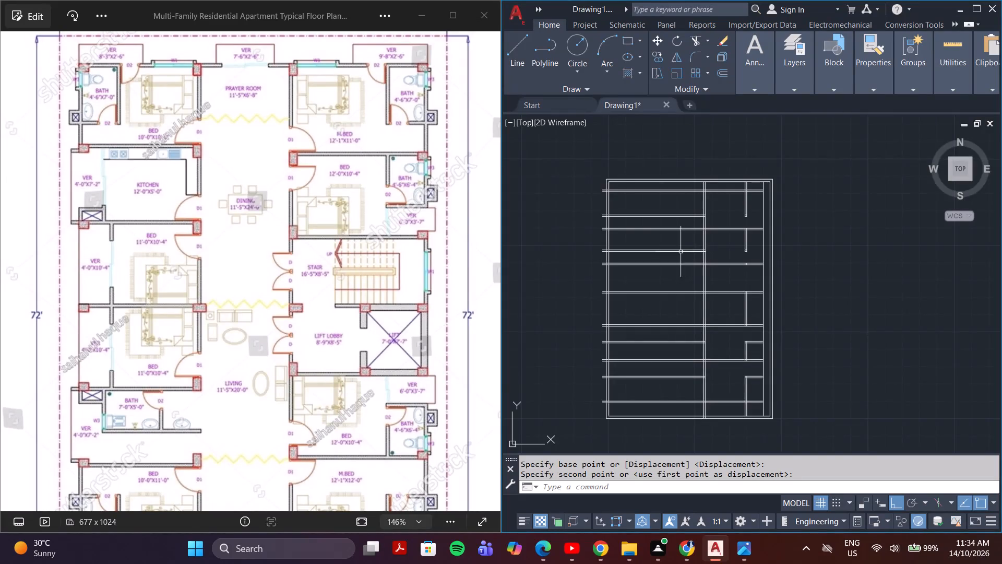
# Offset the inner line of the west boundary wall 2' inward.
pyautogui.moveTo(681, 252); pyautogui.dragTo(676, 287, button='middle')
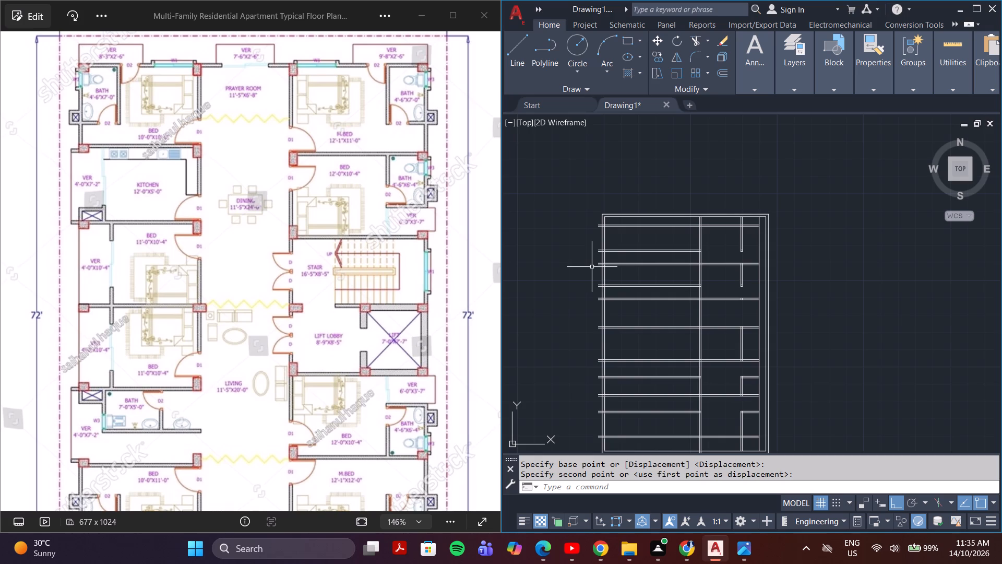
pyautogui.press('Escape')
pyautogui.scroll(4, 606, 250)
pyautogui.click(587, 222)
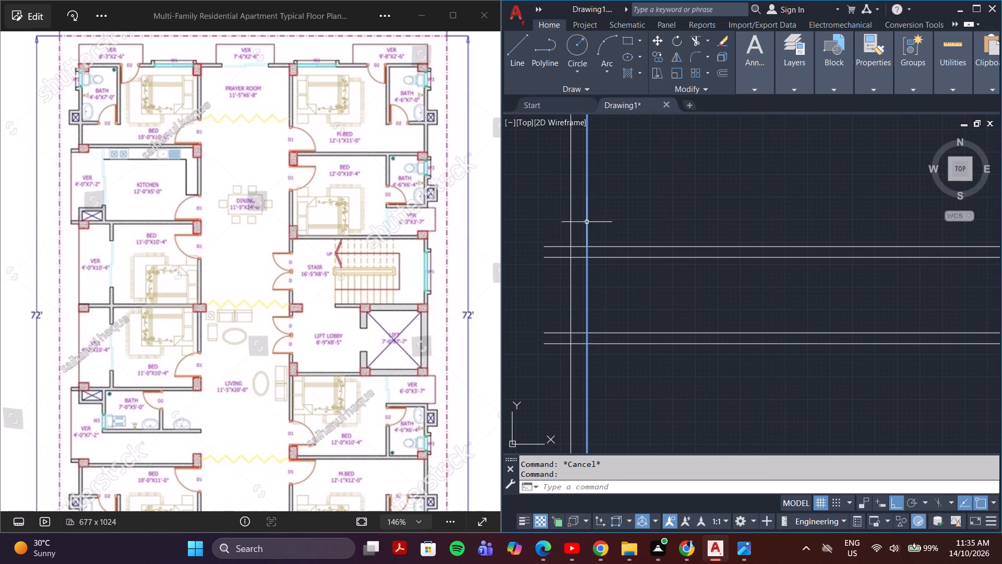
pyautogui.press('o')
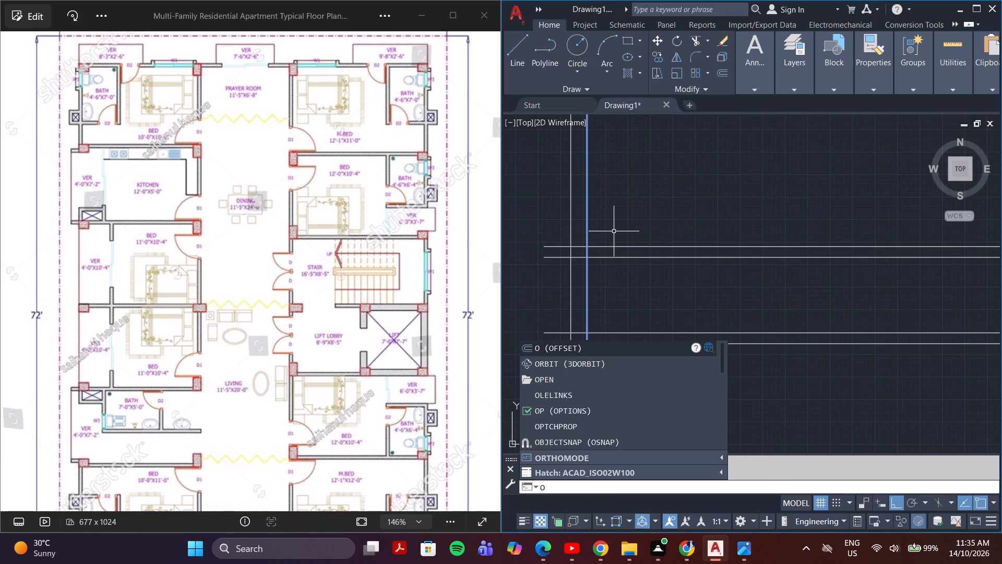
pyautogui.press('Return')
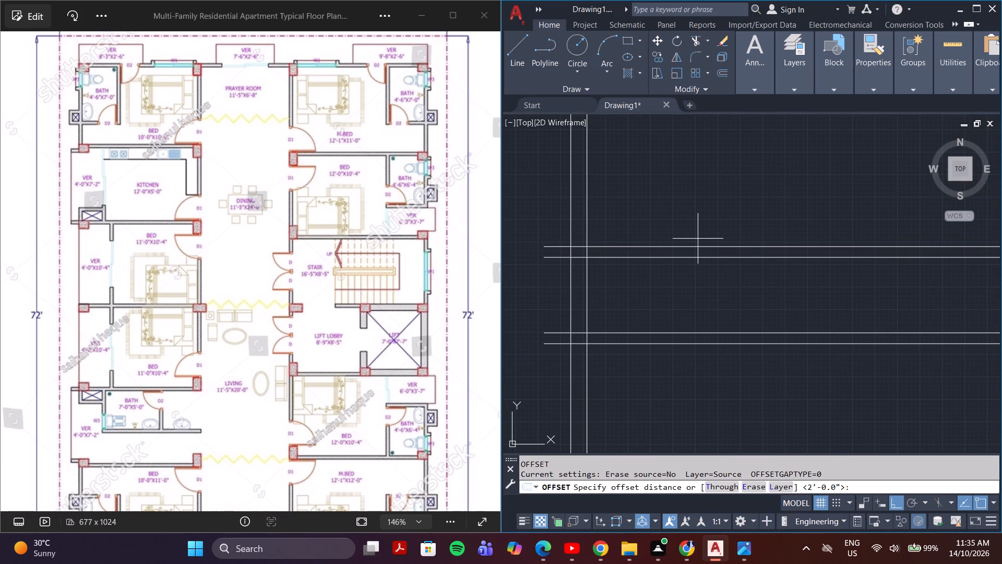
pyautogui.write("2'")
pyautogui.press('Return')
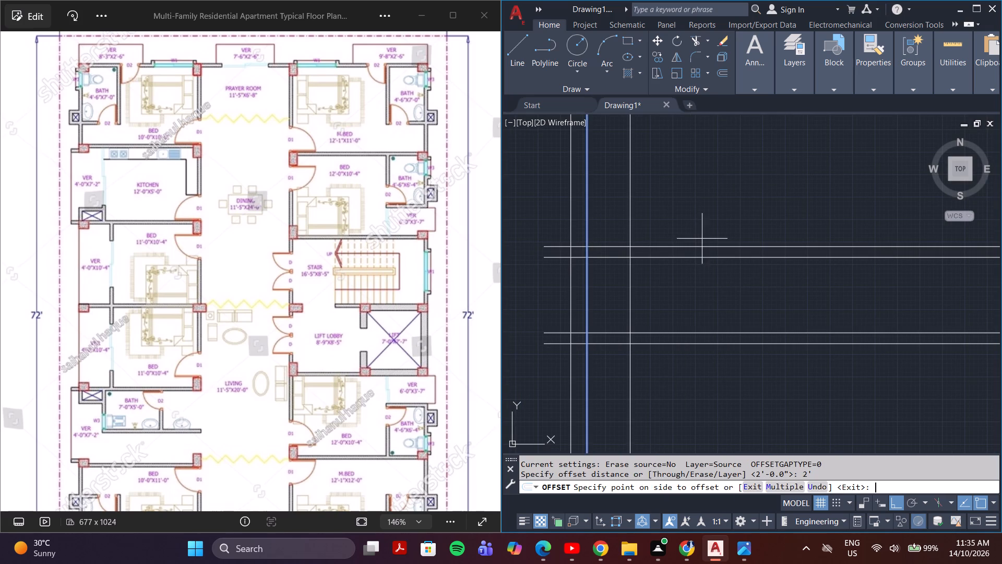
pyautogui.click(703, 239)
pyautogui.scroll(-4, 691, 220)
pyautogui.moveTo(689, 233); pyautogui.dragTo(687, 296, button='middle')
pyautogui.scroll(-1, 689, 233)
pyautogui.scroll(2, 687, 296)
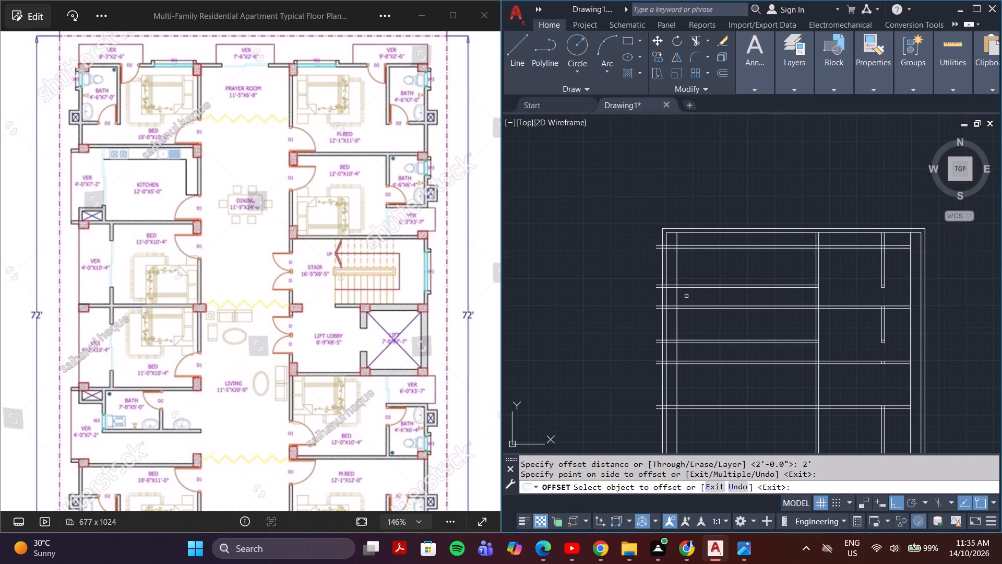
pyautogui.press('Escape')
# Trim the ends of all the horizontal walls that project outside the west boundary's outer line.
pyautogui.press('t')
pyautogui.press('r')
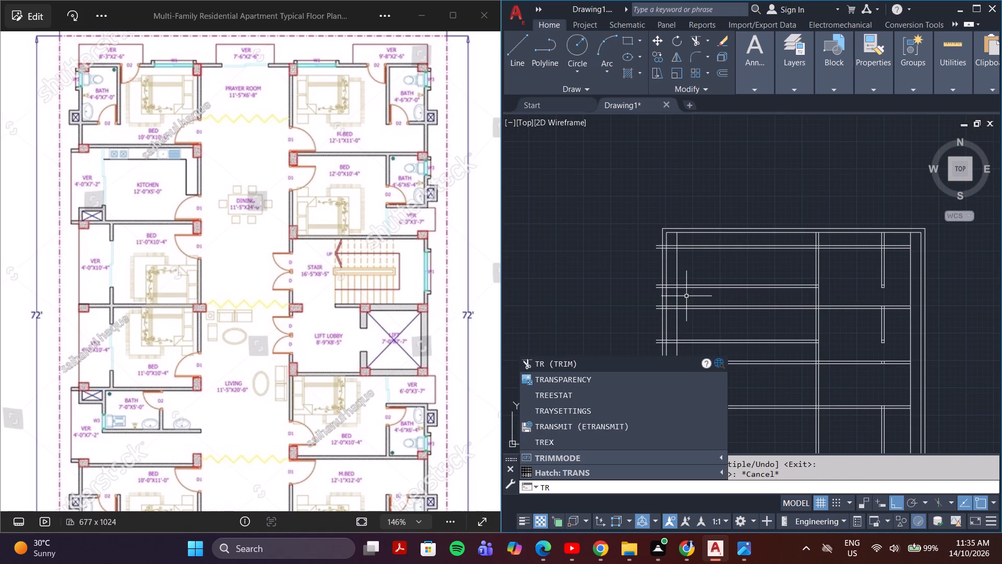
pyautogui.press('Return')
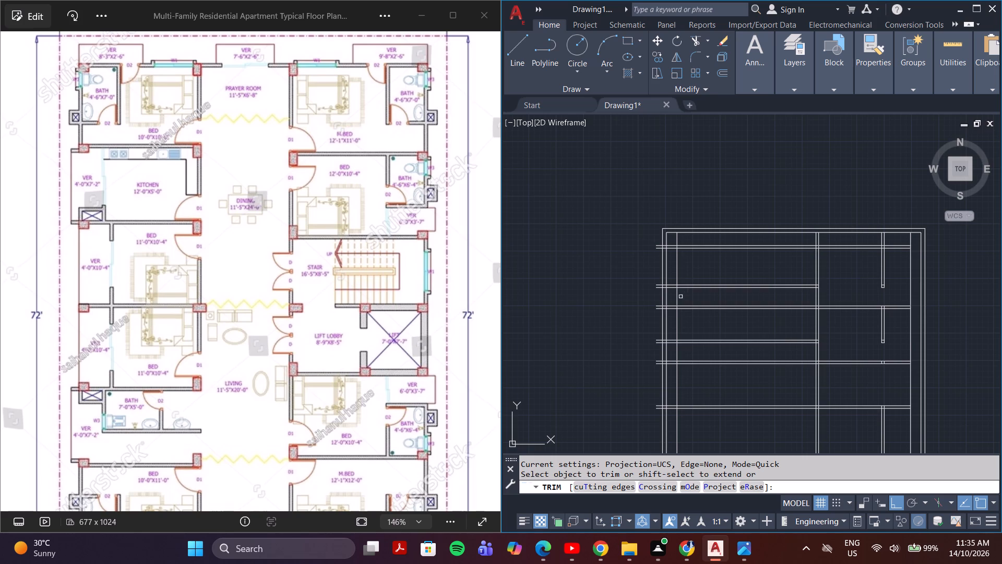
pyautogui.scroll(-2, 681, 297)
pyautogui.moveTo(665, 334); pyautogui.dragTo(661, 276, button='middle')
pyautogui.scroll(4, 664, 332)
pyautogui.scroll(-2, 669, 381)
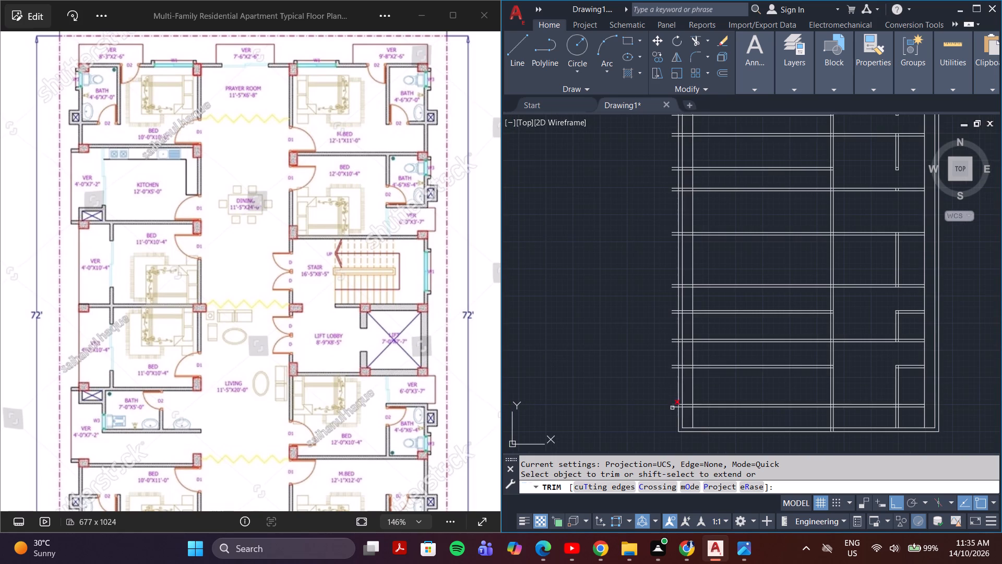
pyautogui.moveTo(671, 417); pyautogui.dragTo(675, 320)
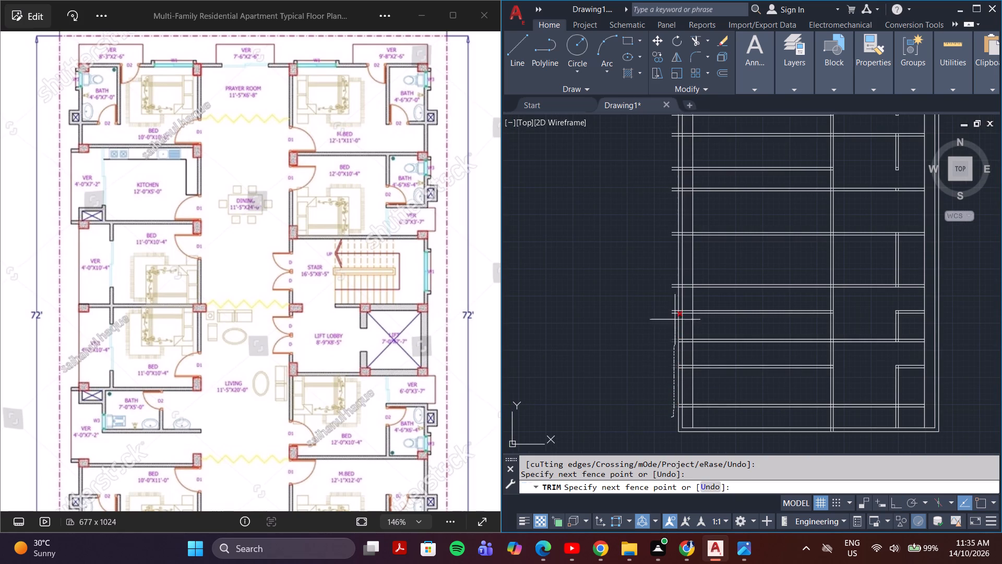
pyautogui.moveTo(675, 320); pyautogui.dragTo(675, 250)
pyautogui.moveTo(675, 248); pyautogui.dragTo(659, 388, button='middle')
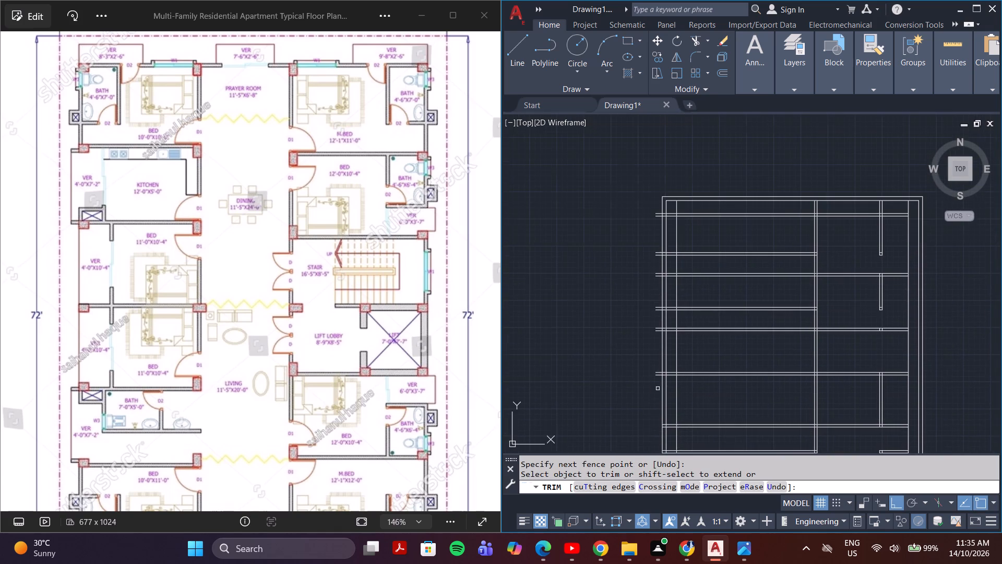
pyautogui.moveTo(657, 391); pyautogui.dragTo(654, 285)
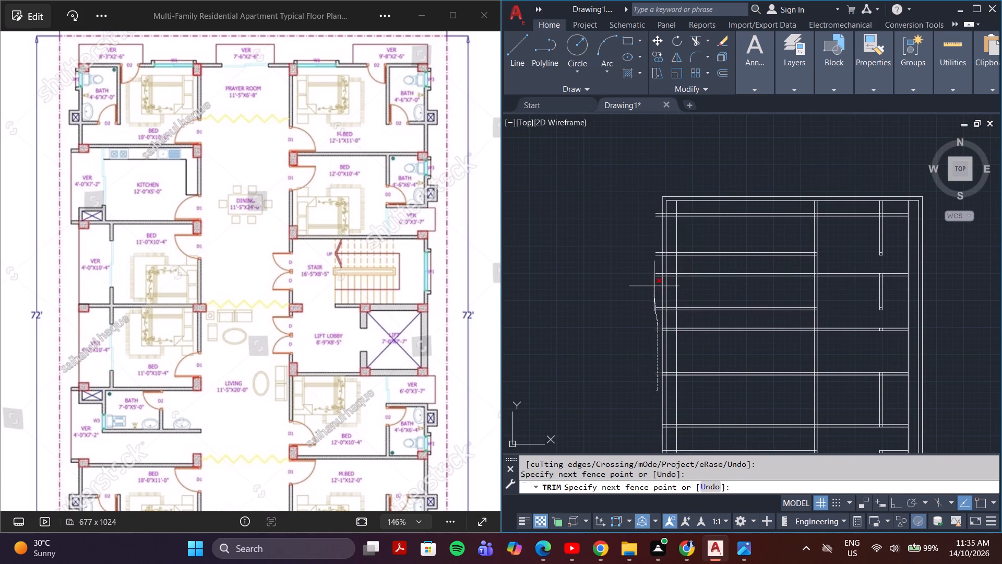
pyautogui.moveTo(654, 285); pyautogui.dragTo(658, 203)
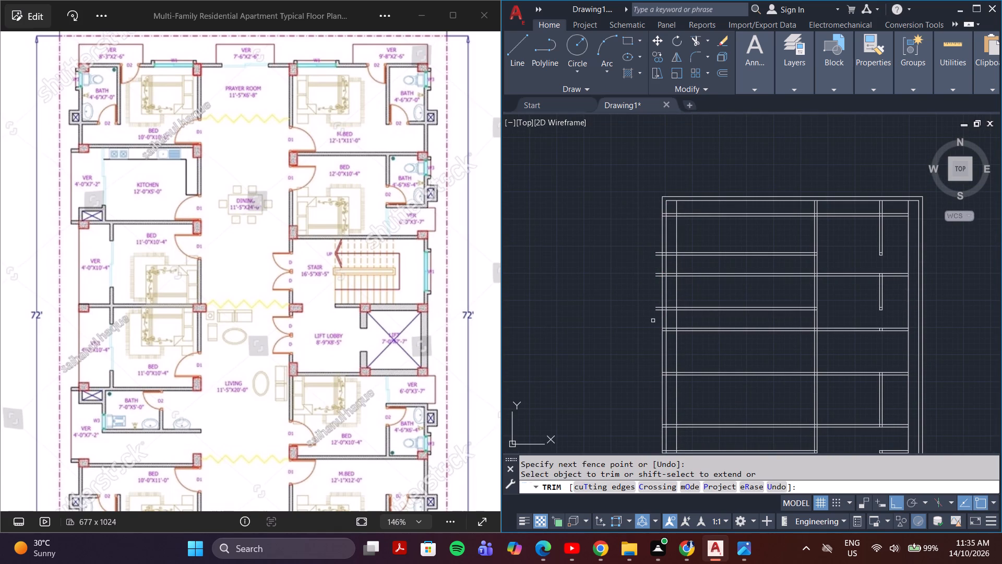
pyautogui.moveTo(653, 320); pyautogui.dragTo(658, 244)
pyautogui.moveTo(654, 322); pyautogui.dragTo(657, 299)
# Trim all the horizontal wall lines between the west boundary's inner line and the new 2' offset line.
pyautogui.scroll(2, 670, 258)
pyautogui.moveTo(659, 161); pyautogui.dragTo(660, 162, button='middle')
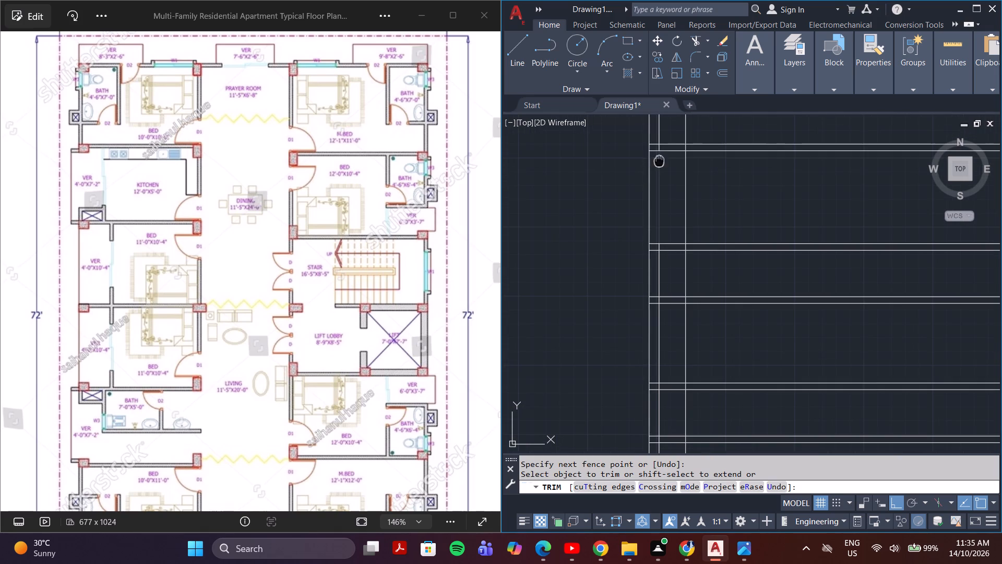
pyautogui.moveTo(660, 162); pyautogui.dragTo(652, 234, button='middle')
pyautogui.moveTo(662, 208); pyautogui.dragTo(661, 250)
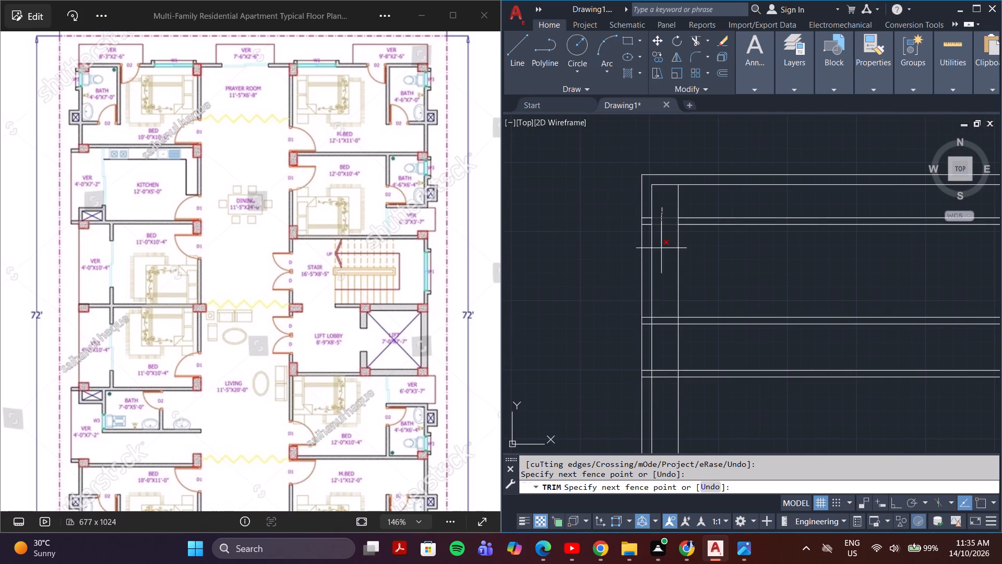
pyautogui.moveTo(661, 250); pyautogui.dragTo(668, 396)
pyautogui.scroll(-4, 665, 395)
pyautogui.moveTo(666, 401); pyautogui.dragTo(669, 253, button='middle')
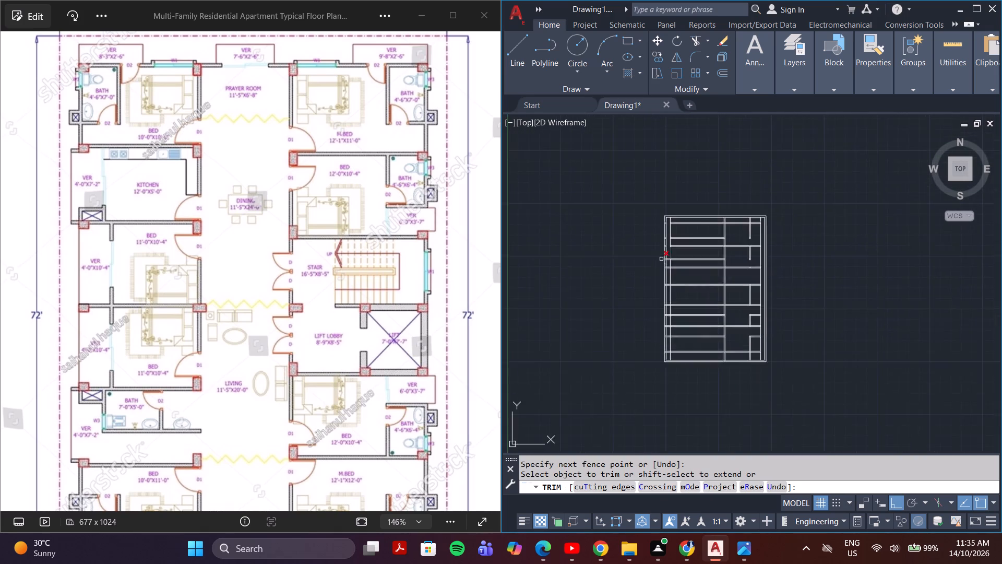
pyautogui.scroll(3, 656, 277)
pyautogui.moveTo(701, 179); pyautogui.dragTo(701, 215)
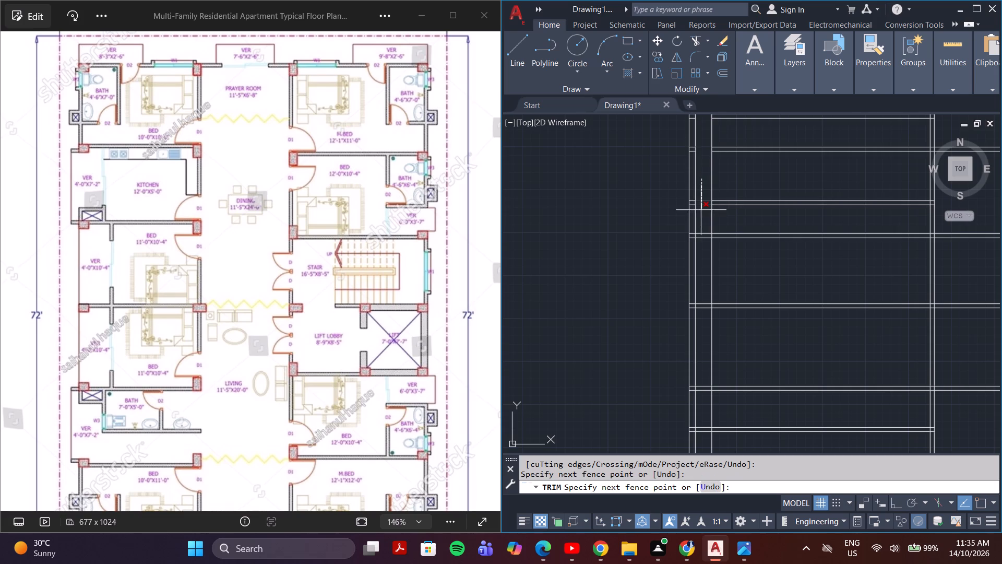
pyautogui.moveTo(701, 215); pyautogui.dragTo(706, 402)
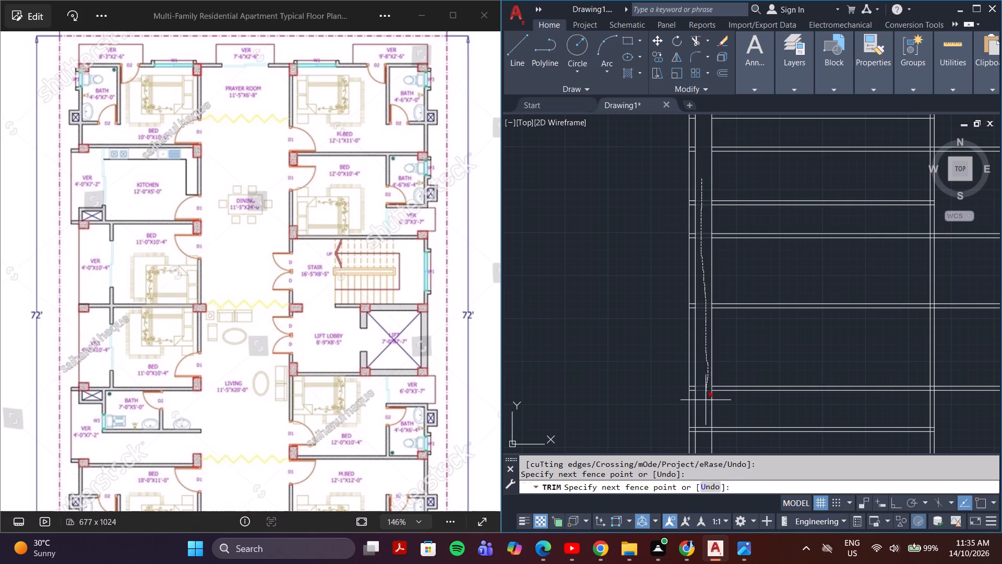
pyautogui.moveTo(706, 402); pyautogui.dragTo(706, 405)
pyautogui.moveTo(705, 405); pyautogui.dragTo(701, 224, button='middle')
pyautogui.scroll(1, 701, 224)
pyautogui.moveTo(700, 238); pyautogui.dragTo(700, 321)
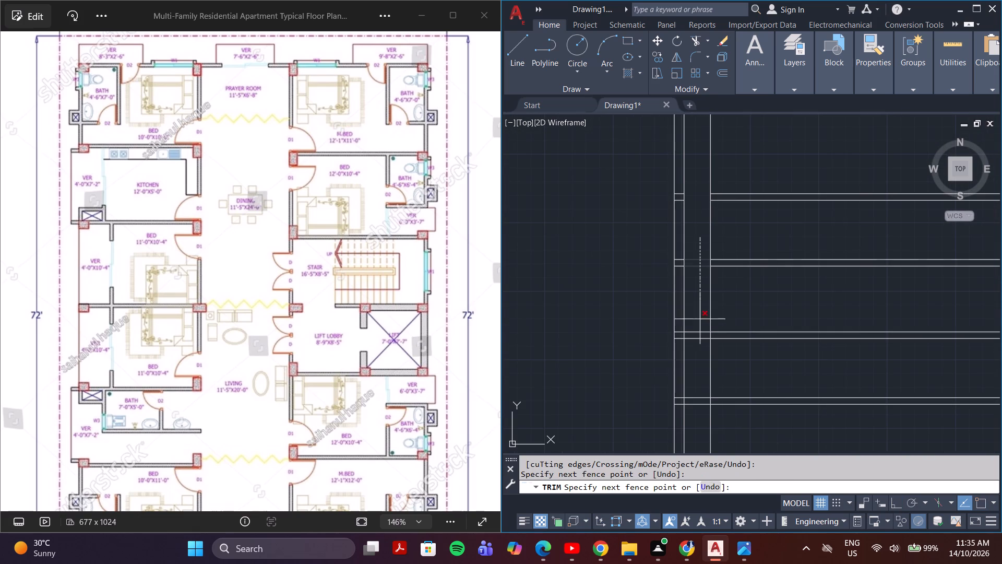
pyautogui.moveTo(700, 321); pyautogui.dragTo(696, 417)
pyautogui.moveTo(695, 415); pyautogui.dragTo(694, 194, button='middle')
pyautogui.moveTo(702, 235); pyautogui.dragTo(701, 286)
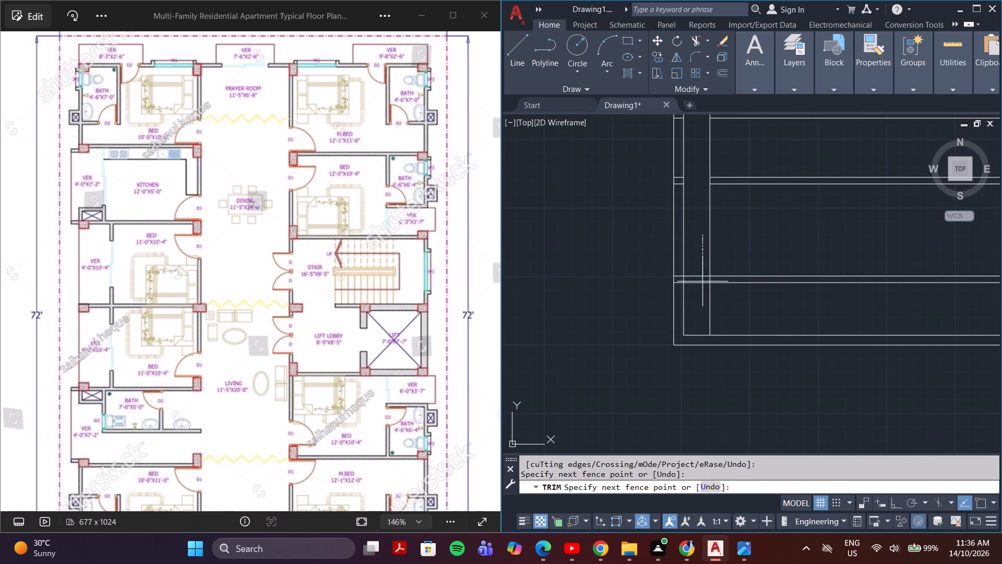
pyautogui.moveTo(701, 286); pyautogui.dragTo(698, 309)
# Trim the leftover segments inside the west boundary wall's thickness at the two northernmost horizontal walls.
pyautogui.scroll(-1, 696, 302)
pyautogui.moveTo(729, 261); pyautogui.dragTo(695, 305, button='middle')
pyautogui.scroll(-1, 729, 261)
pyautogui.scroll(-1, 694, 293)
pyautogui.moveTo(715, 258); pyautogui.dragTo(691, 302, button='middle')
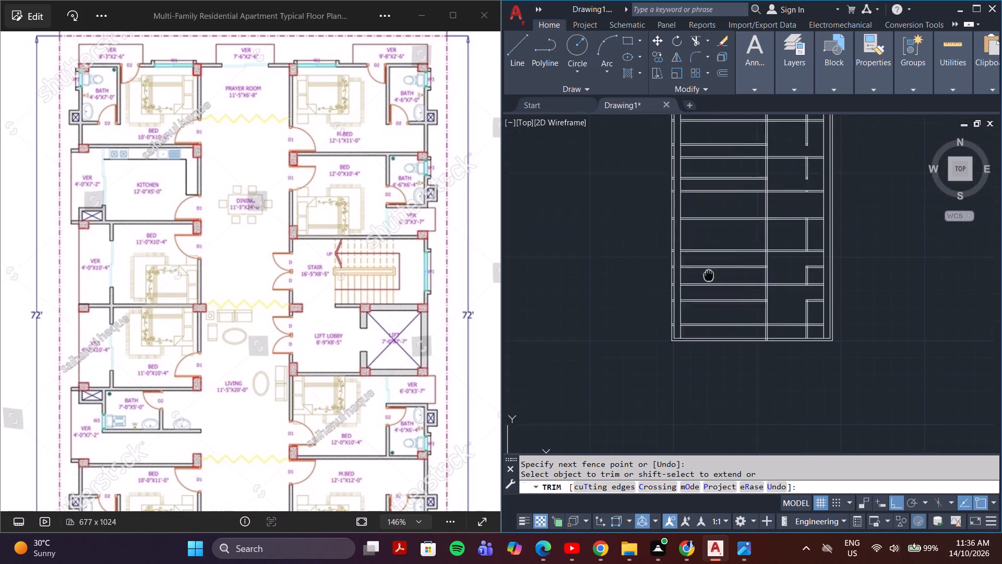
pyautogui.moveTo(691, 302); pyautogui.dragTo(654, 351, button='middle')
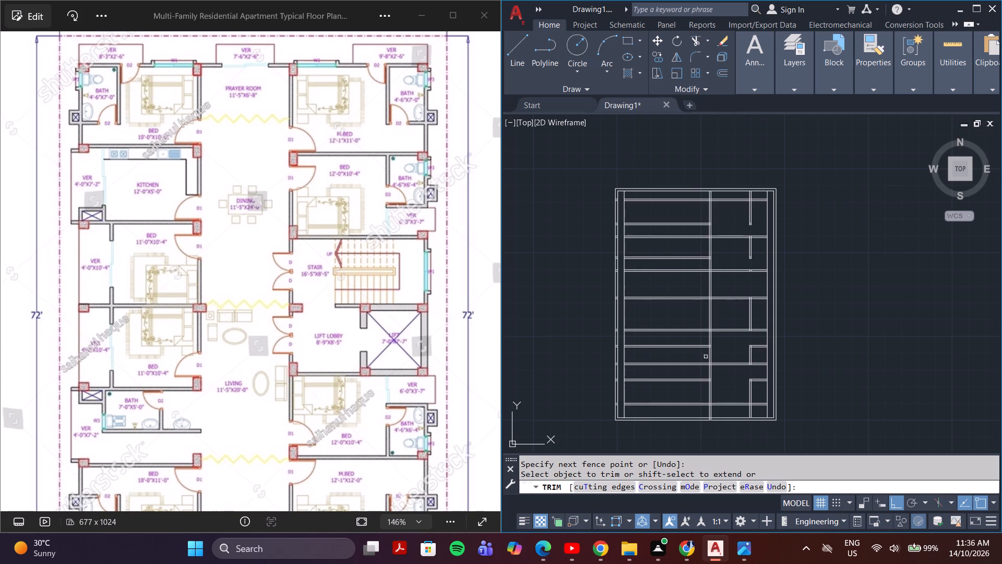
pyautogui.moveTo(676, 304); pyautogui.dragTo(635, 344, button='middle')
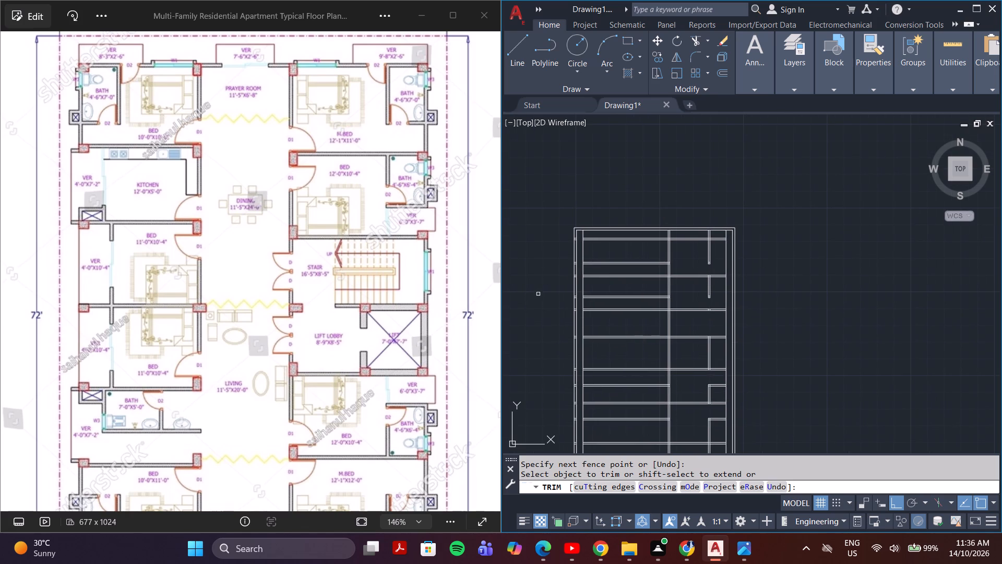
pyautogui.scroll(4, 568, 351)
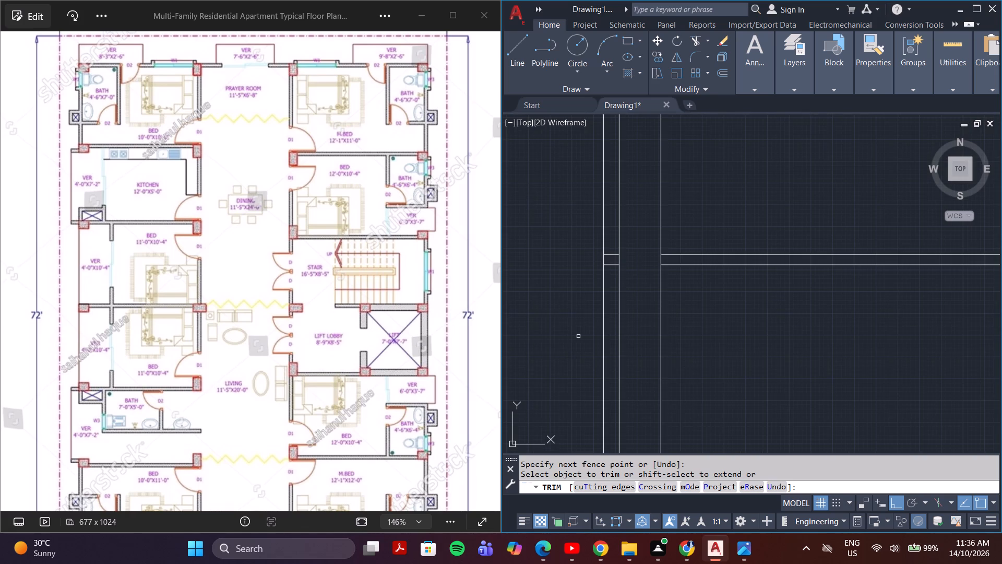
pyautogui.moveTo(581, 262); pyautogui.dragTo(537, 424, button='middle')
pyautogui.scroll(-2, 566, 299)
pyautogui.middleClick(553, 399)
pyautogui.moveTo(585, 263); pyautogui.dragTo(582, 404, button='middle')
pyautogui.scroll(3, 557, 215)
pyautogui.moveTo(577, 245); pyautogui.dragTo(575, 314)
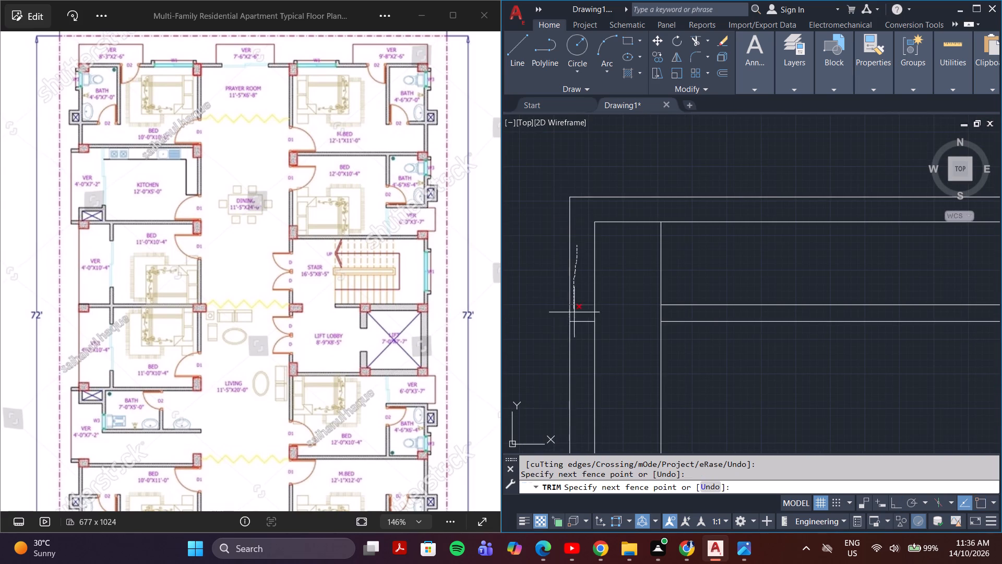
pyautogui.moveTo(575, 314); pyautogui.dragTo(579, 348)
pyautogui.scroll(-3, 576, 347)
pyautogui.moveTo(571, 362); pyautogui.dragTo(634, 220, button='middle')
pyautogui.scroll(5, 647, 264)
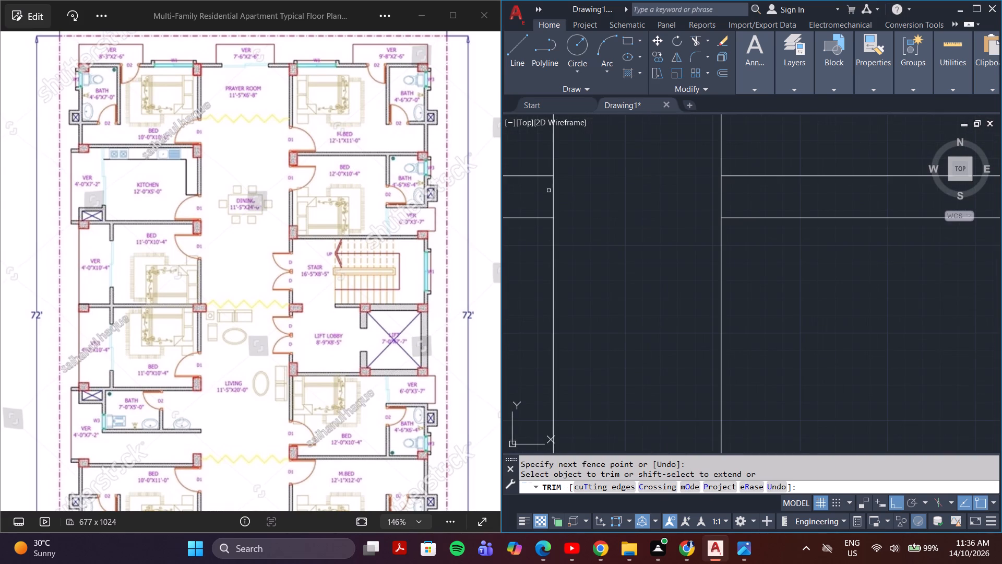
pyautogui.moveTo(571, 194); pyautogui.dragTo(701, 204, button='middle')
pyautogui.moveTo(642, 158); pyautogui.dragTo(646, 324)
# Trim the leftover segments inside the west boundary wall's thickness at the next three horizontal walls to the south.
pyautogui.moveTo(642, 315); pyautogui.dragTo(700, 159, button='middle')
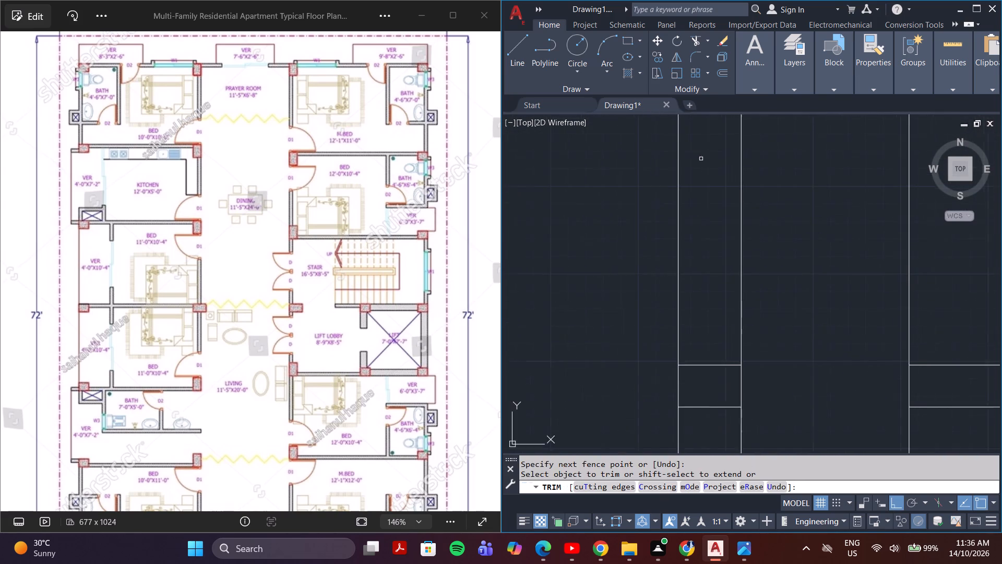
pyautogui.scroll(1, 700, 168)
pyautogui.scroll(-4, 698, 178)
pyautogui.moveTo(703, 313); pyautogui.dragTo(702, 169, button='middle')
pyautogui.moveTo(706, 170); pyautogui.dragTo(686, 236, button='middle')
pyautogui.moveTo(683, 166); pyautogui.dragTo(679, 215)
pyautogui.moveTo(671, 371); pyautogui.dragTo(671, 397)
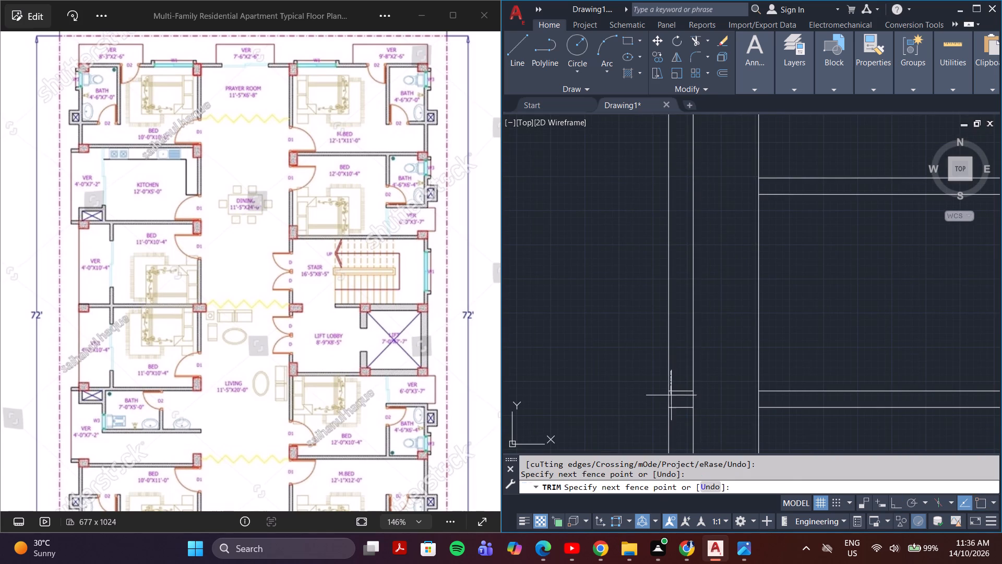
pyautogui.moveTo(671, 397); pyautogui.dragTo(679, 424)
pyautogui.moveTo(688, 381); pyautogui.dragTo(703, 232, button='middle')
pyautogui.moveTo(694, 333); pyautogui.dragTo(701, 267, button='middle')
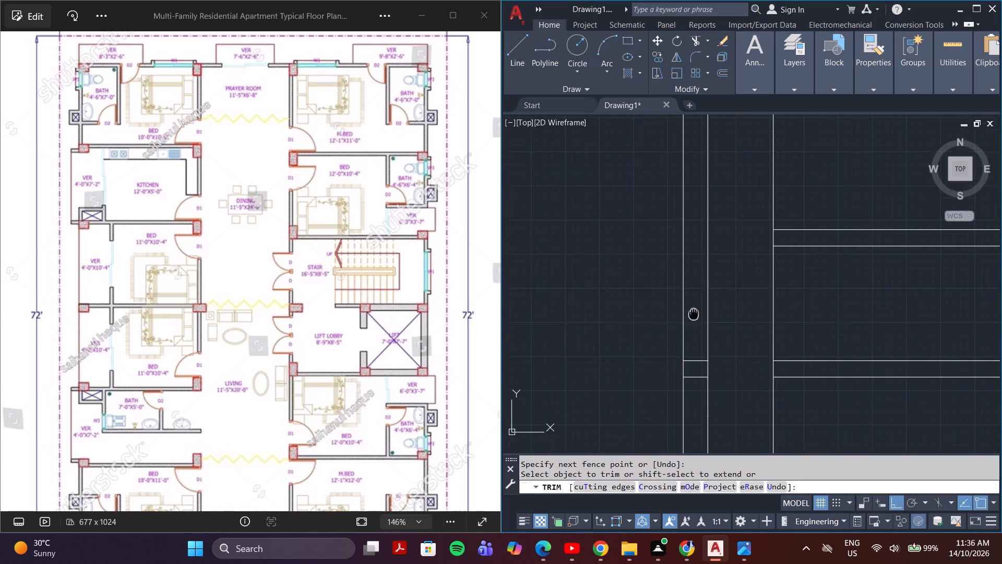
pyautogui.moveTo(701, 267); pyautogui.dragTo(710, 211, button='middle')
pyautogui.scroll(3, 714, 246)
pyautogui.moveTo(713, 232); pyautogui.dragTo(701, 396)
# Trim the leftover segments inside the west boundary wall's thickness at the seventh, eighth and ninth horizontal walls from the north.
pyautogui.scroll(-5, 701, 387)
pyautogui.moveTo(701, 387); pyautogui.dragTo(694, 250, button='middle')
pyautogui.scroll(-3, 695, 229)
pyautogui.scroll(4, 693, 318)
pyautogui.moveTo(699, 248); pyautogui.dragTo(685, 352, button='middle')
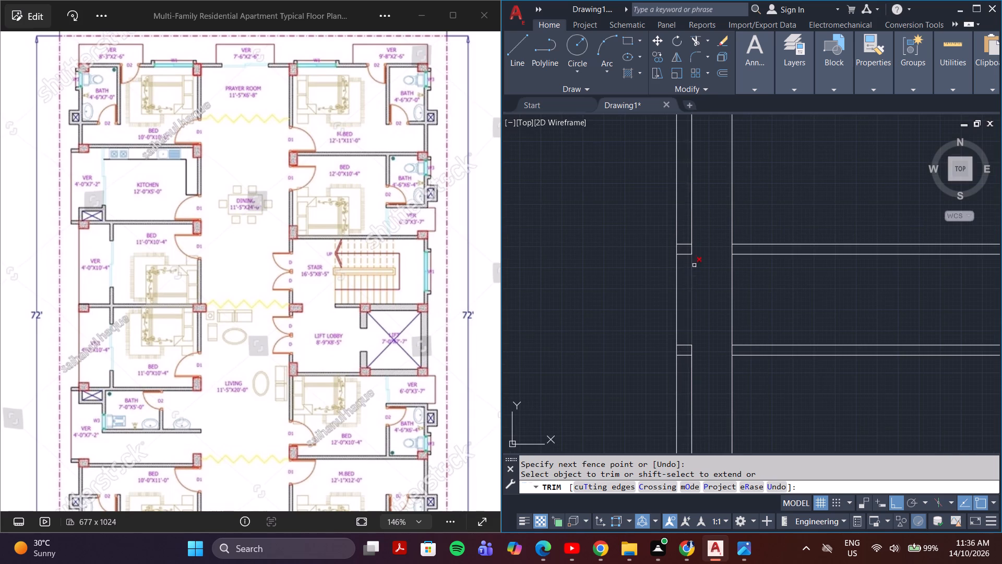
pyautogui.moveTo(688, 226); pyautogui.dragTo(687, 275)
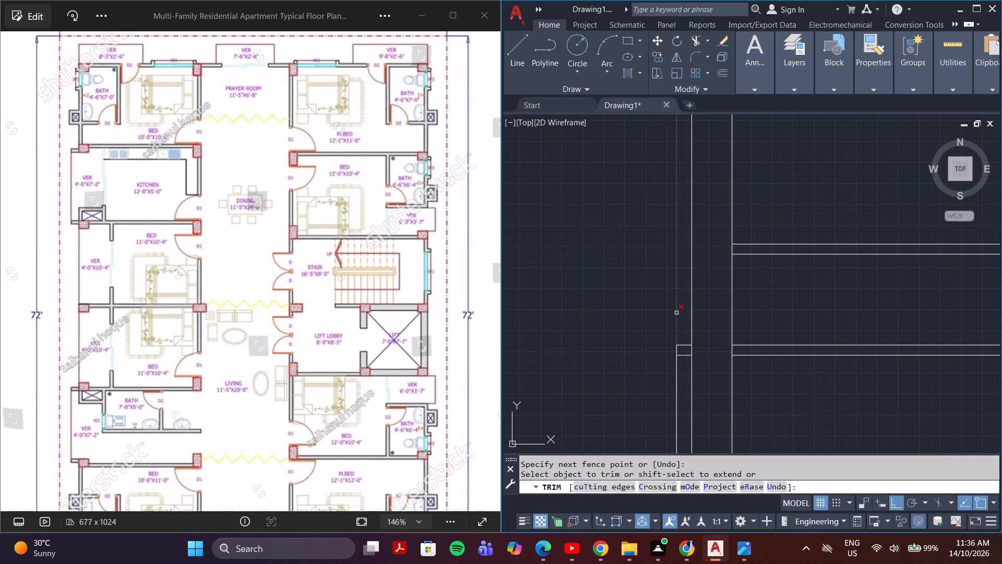
pyautogui.moveTo(683, 330); pyautogui.dragTo(679, 254, button='middle')
pyautogui.scroll(3, 674, 275)
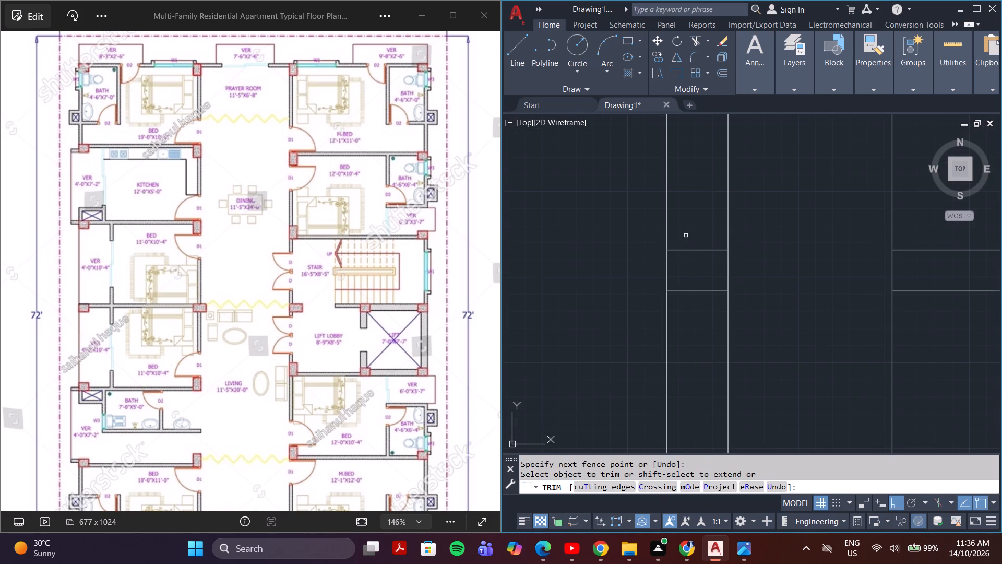
pyautogui.moveTo(686, 235); pyautogui.dragTo(684, 337)
pyautogui.scroll(-3, 689, 330)
pyautogui.moveTo(689, 347); pyautogui.dragTo(687, 233, button='middle')
pyautogui.scroll(-1, 683, 295)
pyautogui.scroll(4, 684, 322)
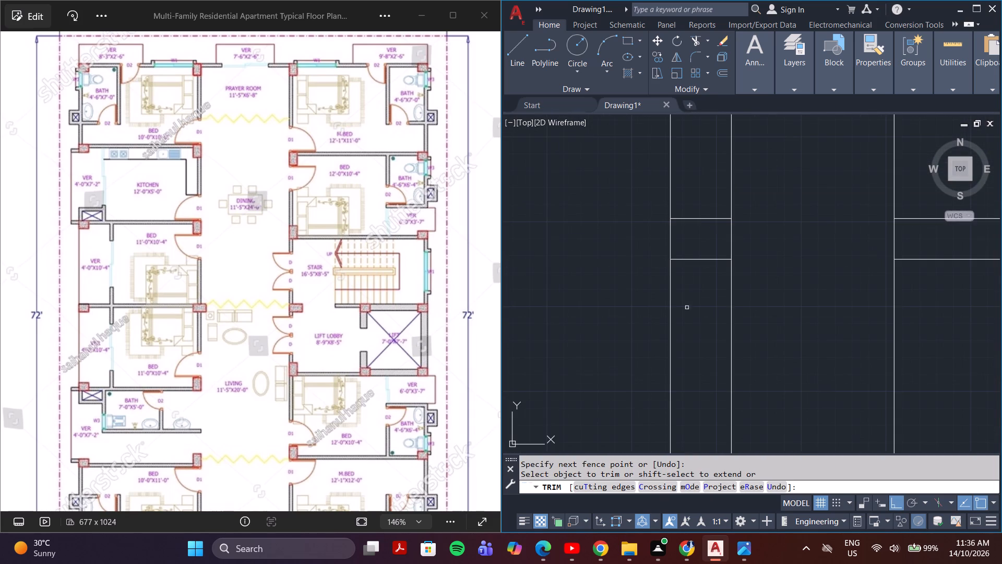
pyautogui.moveTo(701, 199); pyautogui.dragTo(700, 274)
pyautogui.scroll(-4, 696, 288)
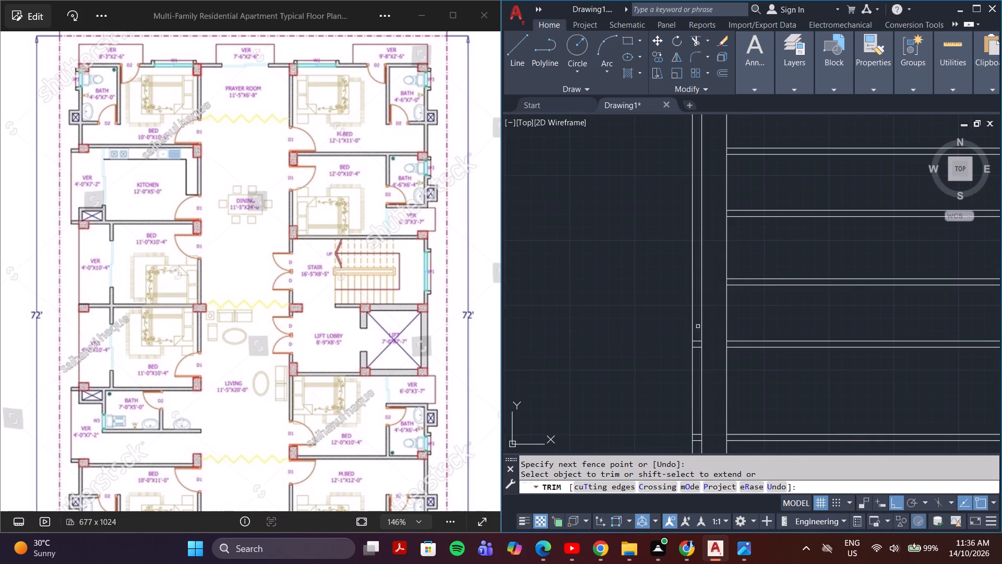
# Trim the leftover segments inside the west boundary wall's thickness at the two southernmost horizontal walls.
pyautogui.moveTo(698, 289); pyautogui.dragTo(701, 221, button='middle')
pyautogui.scroll(1, 701, 272)
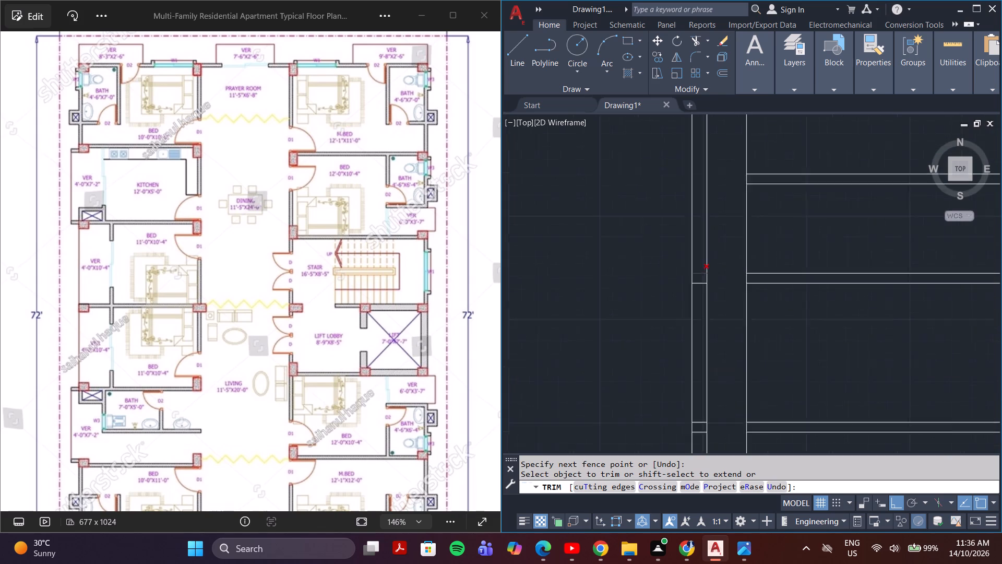
pyautogui.scroll(3, 701, 272)
pyautogui.moveTo(703, 257); pyautogui.dragTo(693, 332)
pyautogui.scroll(-2, 690, 331)
pyautogui.moveTo(689, 340); pyautogui.dragTo(688, 194, button='middle')
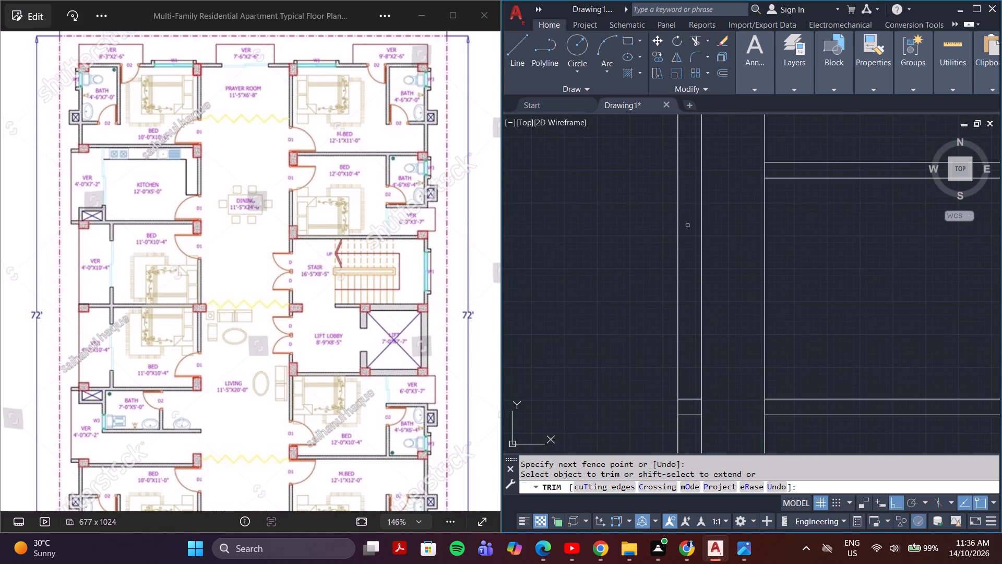
pyautogui.moveTo(685, 312); pyautogui.dragTo(684, 213, button='middle')
pyautogui.scroll(3, 686, 272)
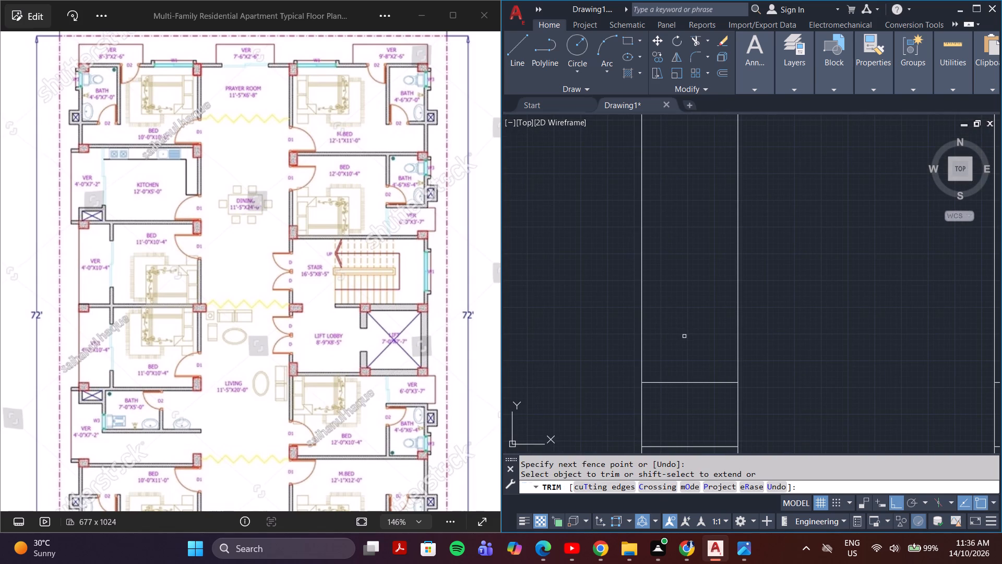
pyautogui.moveTo(684, 336); pyautogui.dragTo(703, 237, button='middle')
pyautogui.scroll(1, 703, 237)
pyautogui.moveTo(702, 258); pyautogui.dragTo(693, 446)
# Trim the missed leftover segments inside the west boundary wall's thickness at the sixth horizontal wall from the north.
pyautogui.scroll(-2, 699, 363)
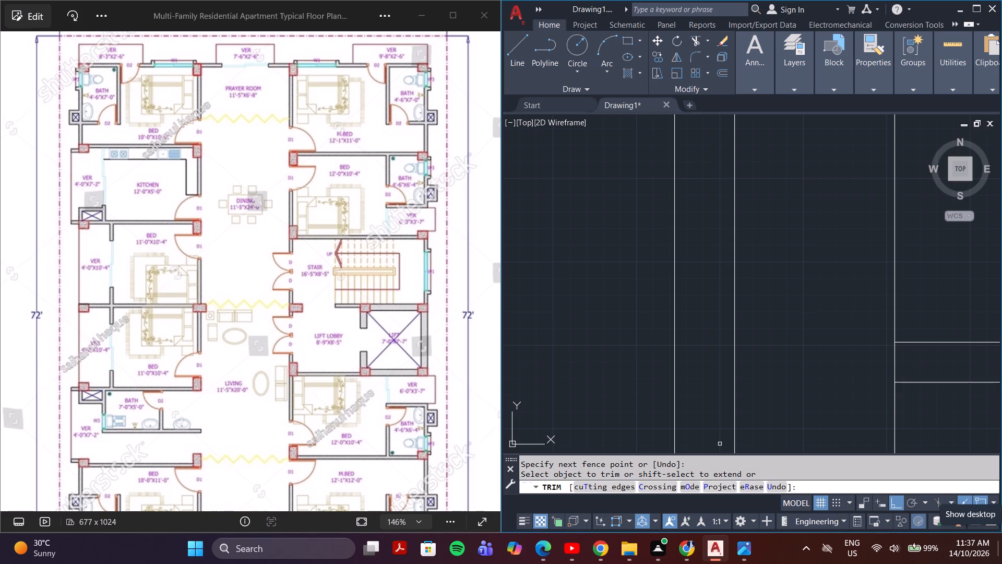
pyautogui.scroll(-2, 1001, 563)
pyautogui.scroll(-3, 1001, 471)
pyautogui.scroll(-3, 870, 368)
pyautogui.moveTo(857, 370); pyautogui.dragTo(632, 356, button='middle')
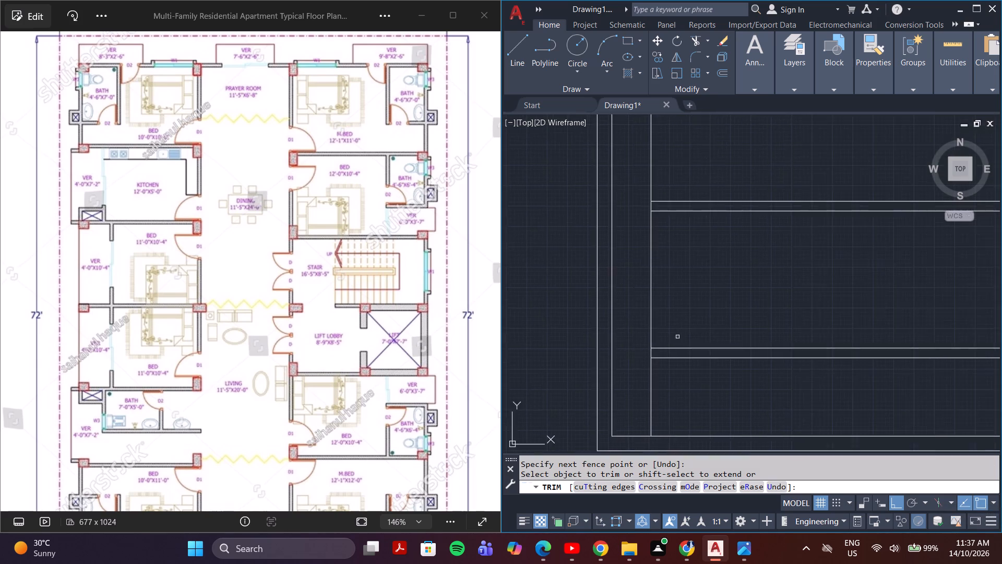
pyautogui.scroll(-2, 700, 327)
pyautogui.moveTo(741, 328); pyautogui.dragTo(689, 427, button='middle')
pyautogui.scroll(-2, 697, 396)
pyautogui.moveTo(718, 371); pyautogui.dragTo(647, 457, button='middle')
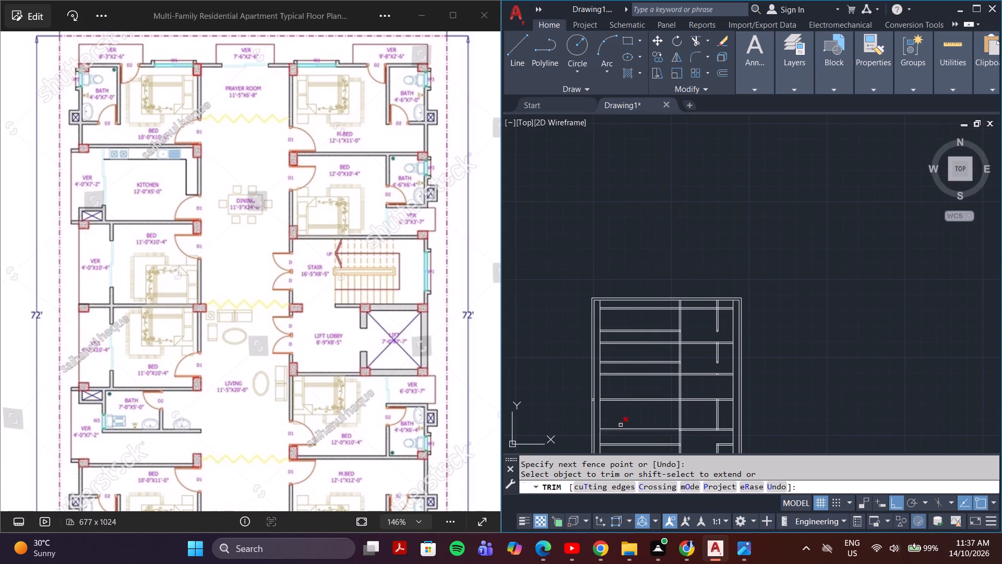
pyautogui.scroll(7, 598, 405)
pyautogui.moveTo(566, 371); pyautogui.dragTo(564, 276)
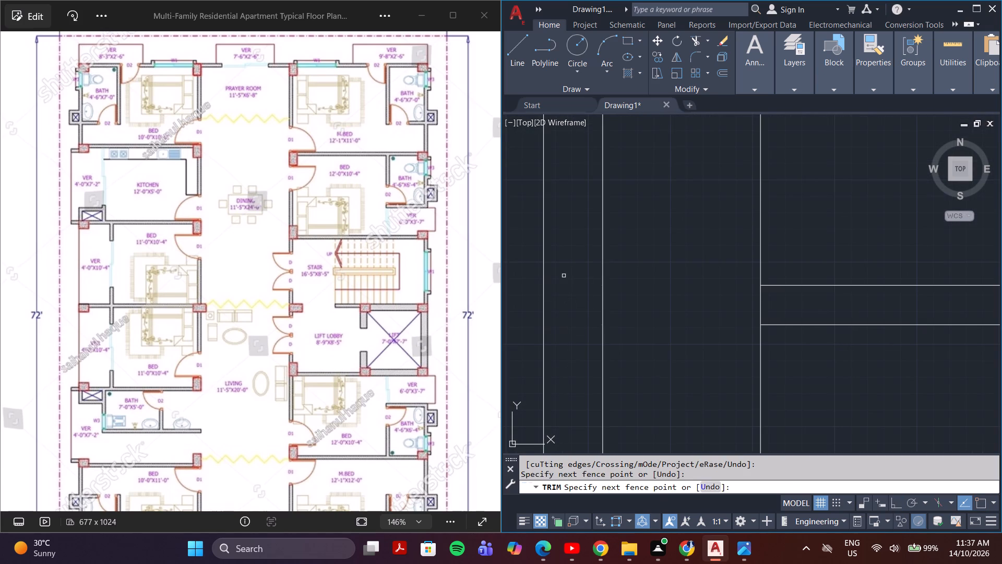
pyautogui.scroll(-1, 614, 274)
pyautogui.moveTo(693, 285); pyautogui.dragTo(625, 340, button='middle')
pyautogui.scroll(-4, 627, 339)
pyautogui.moveTo(666, 304); pyautogui.dragTo(626, 374, button='middle')
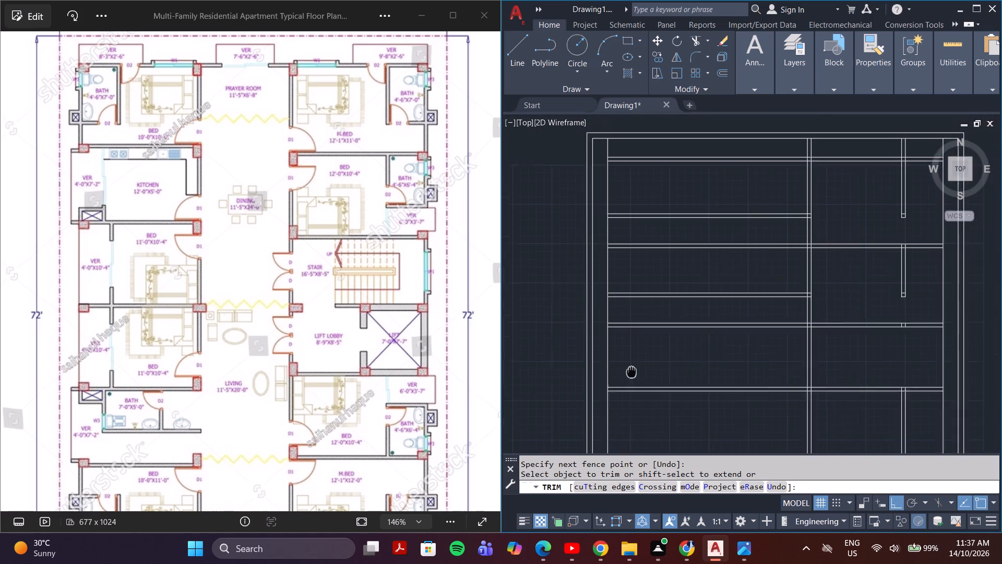
pyautogui.moveTo(626, 374); pyautogui.dragTo(625, 375, button='middle')
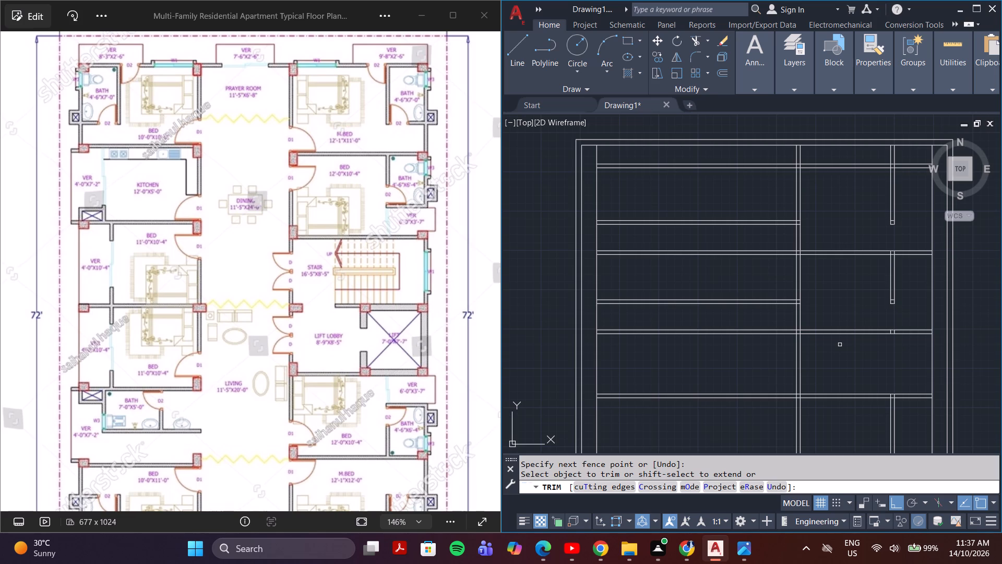
pyautogui.press('Escape')
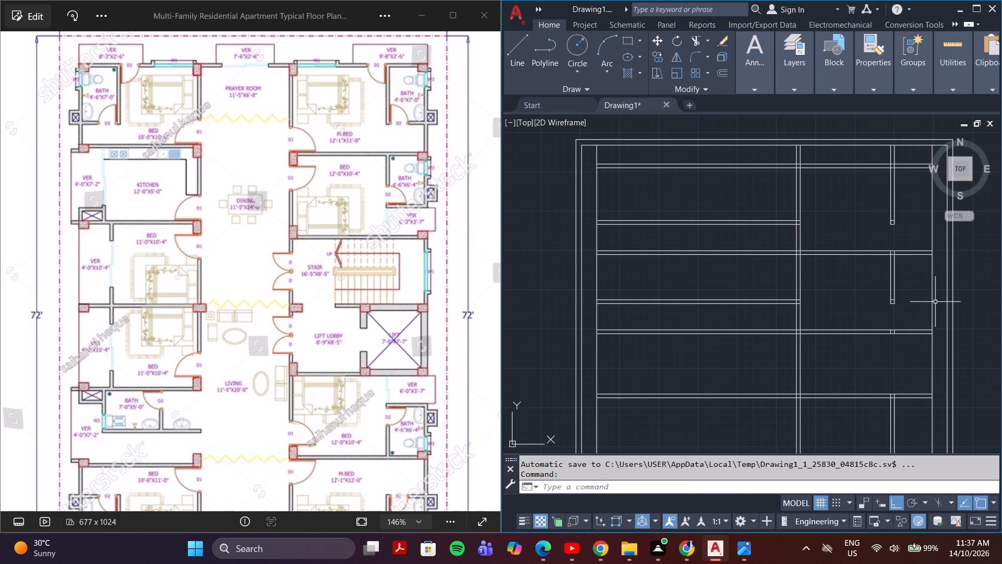
# Examine the trimmed wall layout against the reference floor plan and its outer boundary.
pyautogui.scroll(-1, 800, 349)
pyautogui.moveTo(802, 350); pyautogui.dragTo(830, 248, button='middle')
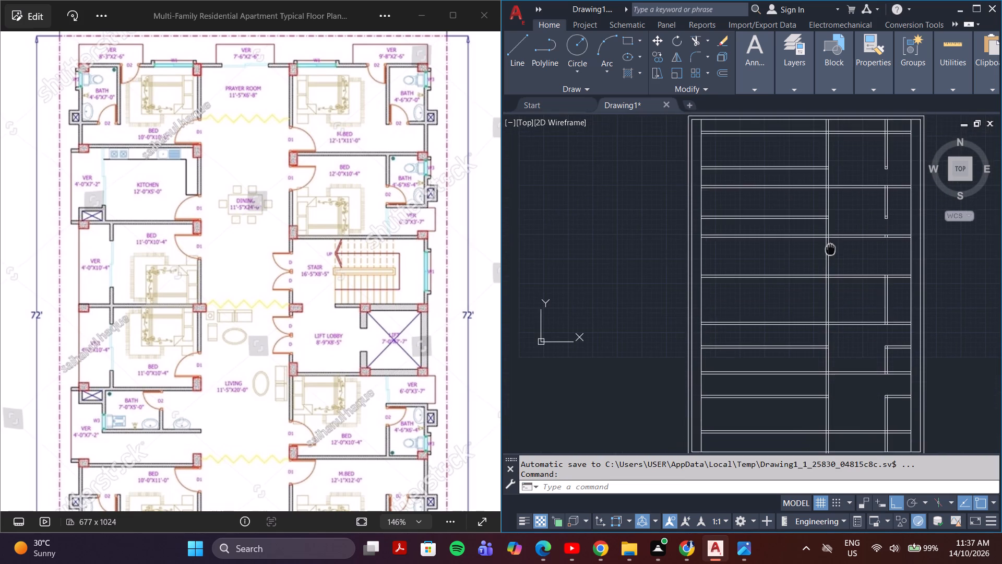
pyautogui.moveTo(830, 248); pyautogui.dragTo(783, 222, button='middle')
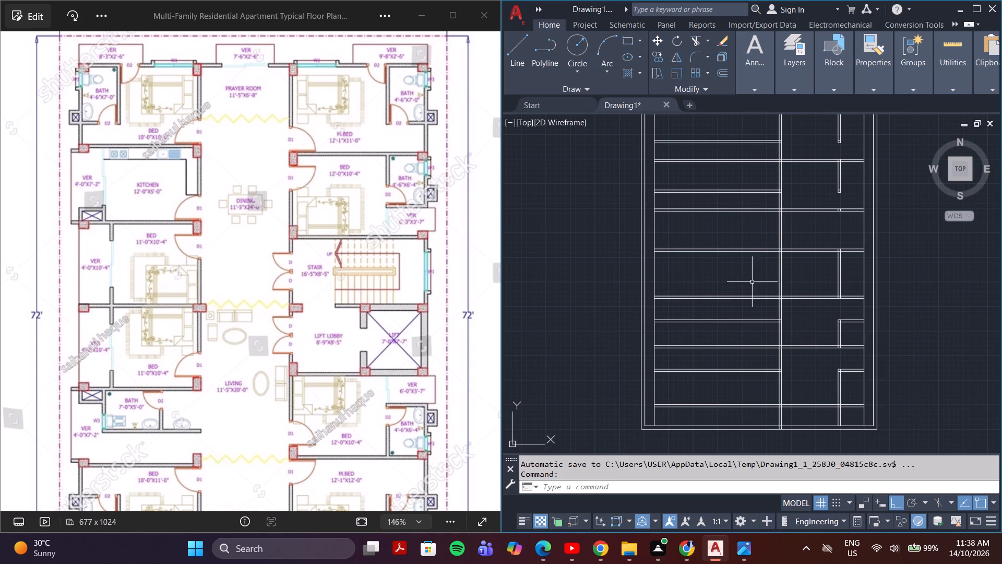
pyautogui.scroll(-1, 742, 308)
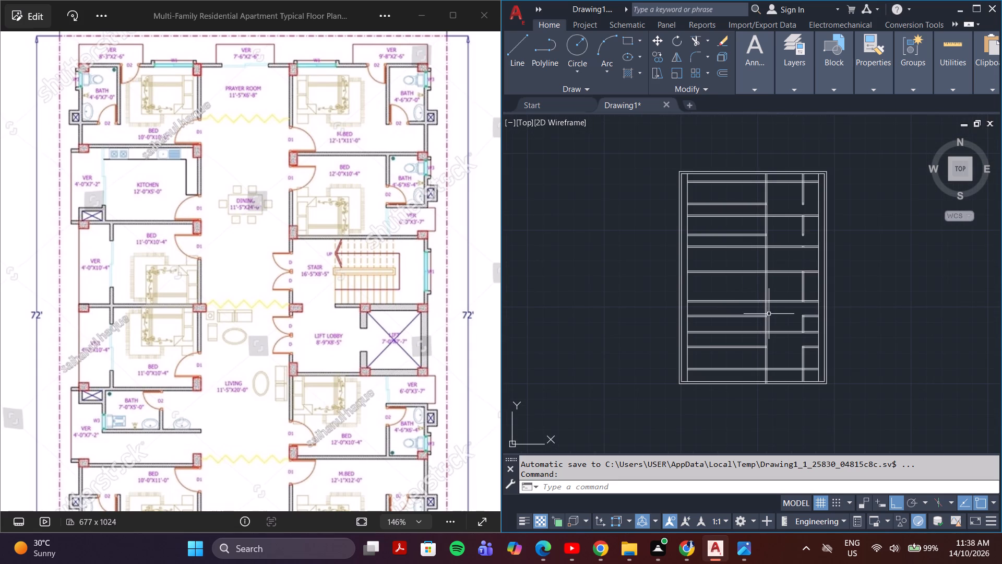
pyautogui.scroll(1, 665, 229)
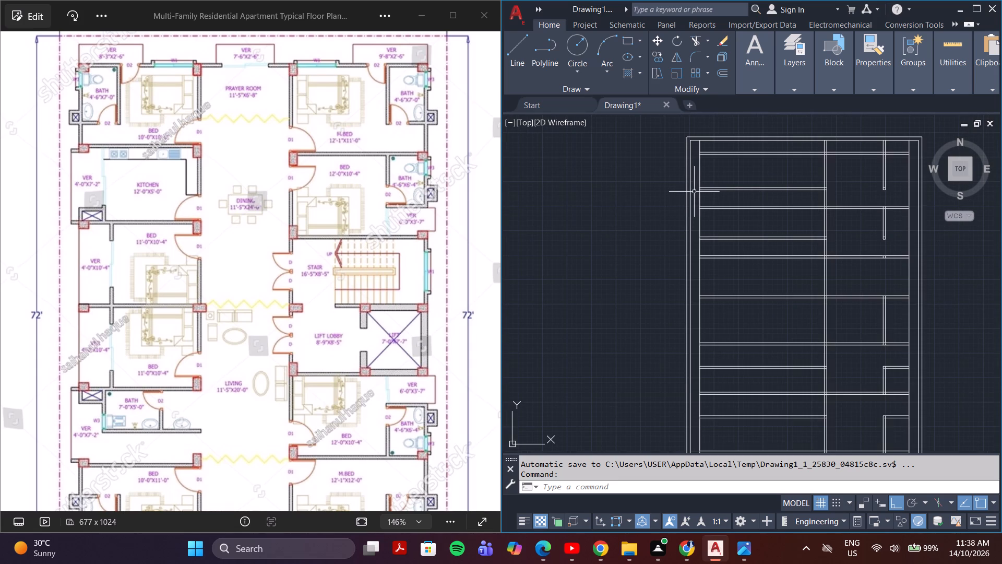
pyautogui.scroll(1, 693, 189)
pyautogui.scroll(-2, 693, 189)
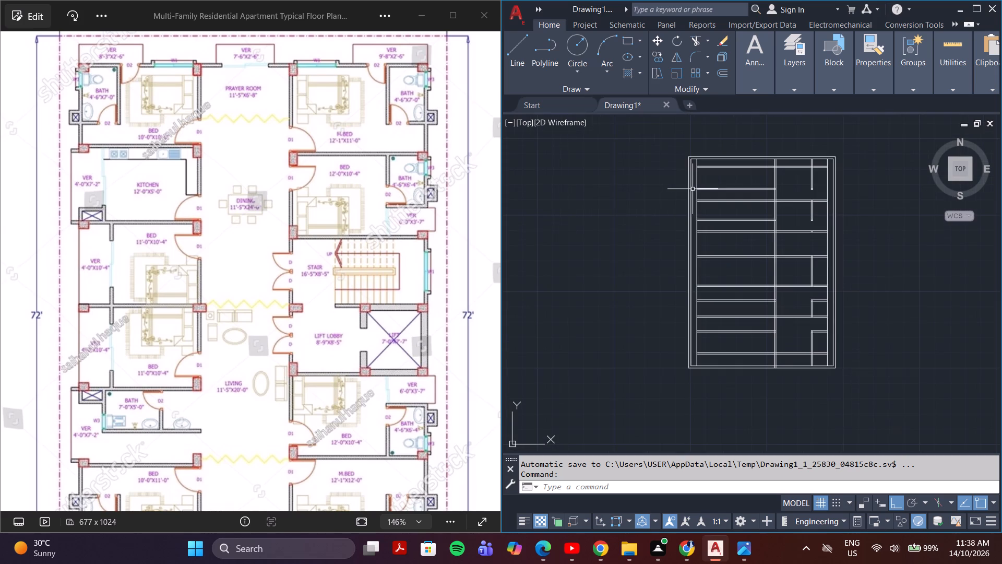
pyautogui.scroll(-1, 358, 205)
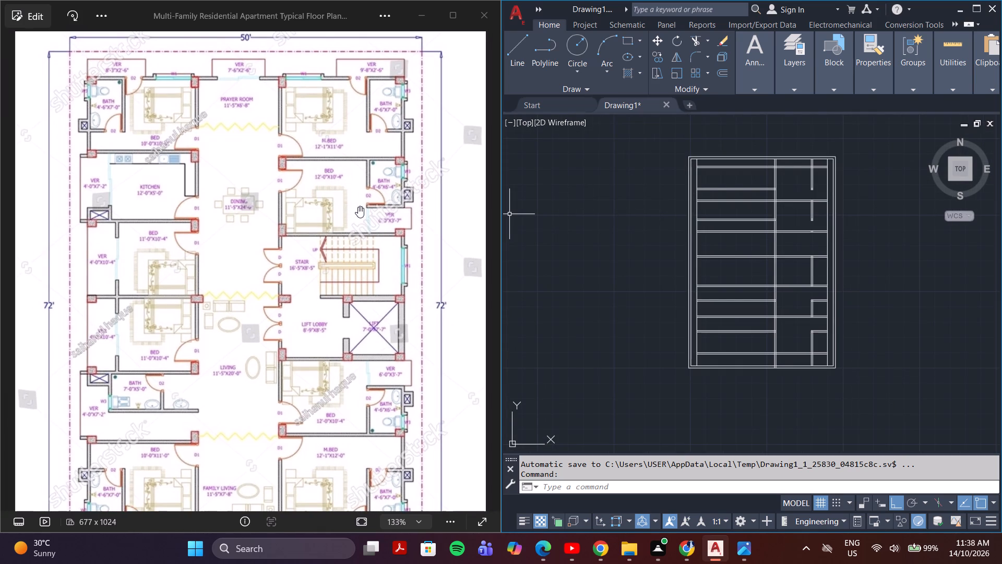
# Load the ISO dot linetype ACAD_ISO07W100 from acad.lin into the drawing.
pyautogui.scroll(1, 667, 154)
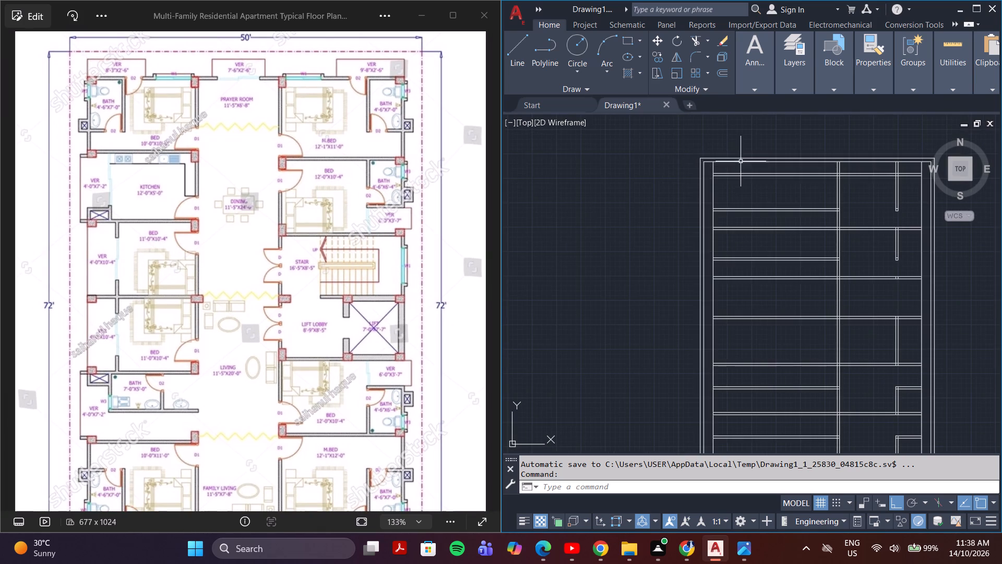
pyautogui.scroll(2, 742, 159)
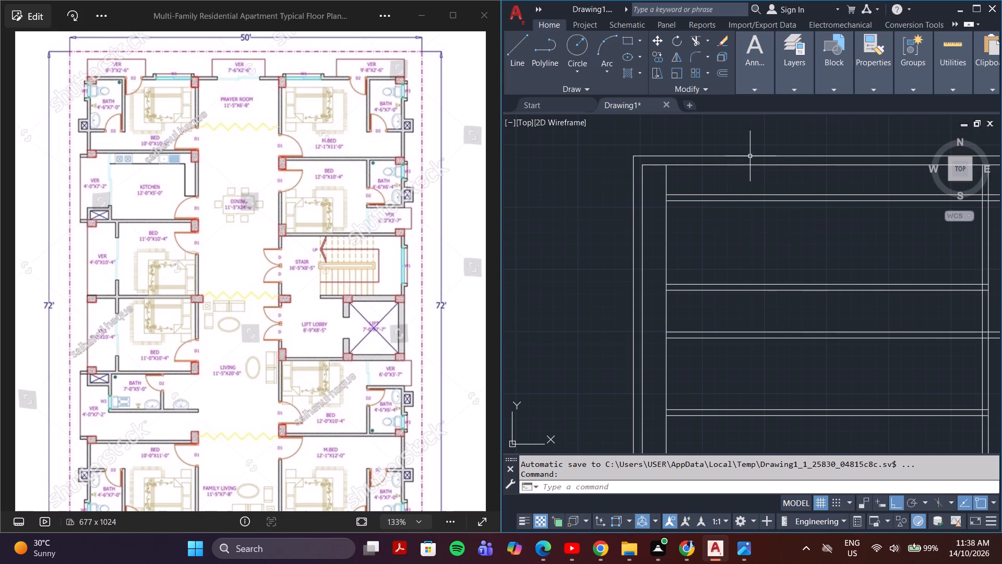
pyautogui.click(750, 156)
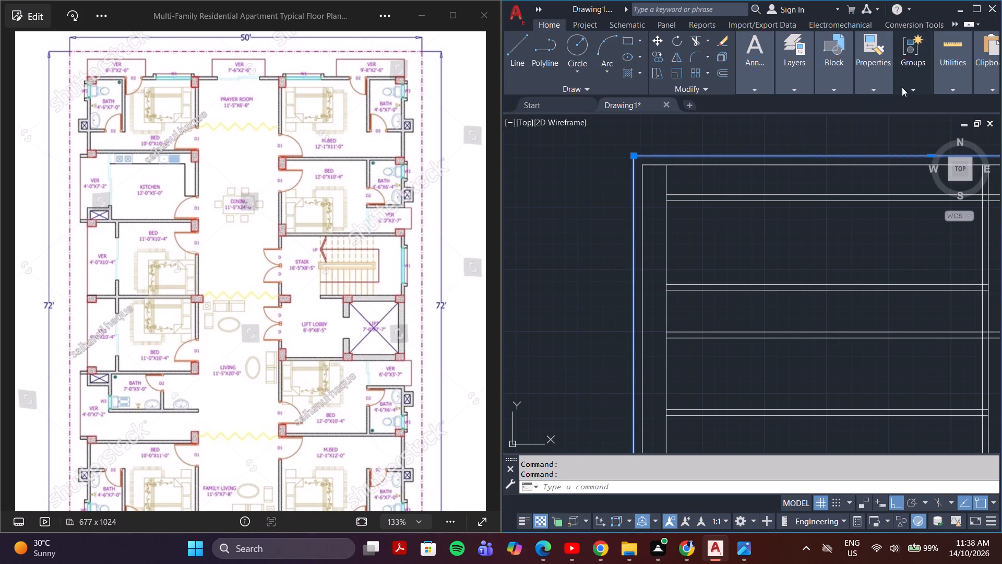
pyautogui.click(836, 90)
pyautogui.click(836, 90)
pyautogui.click(791, 90)
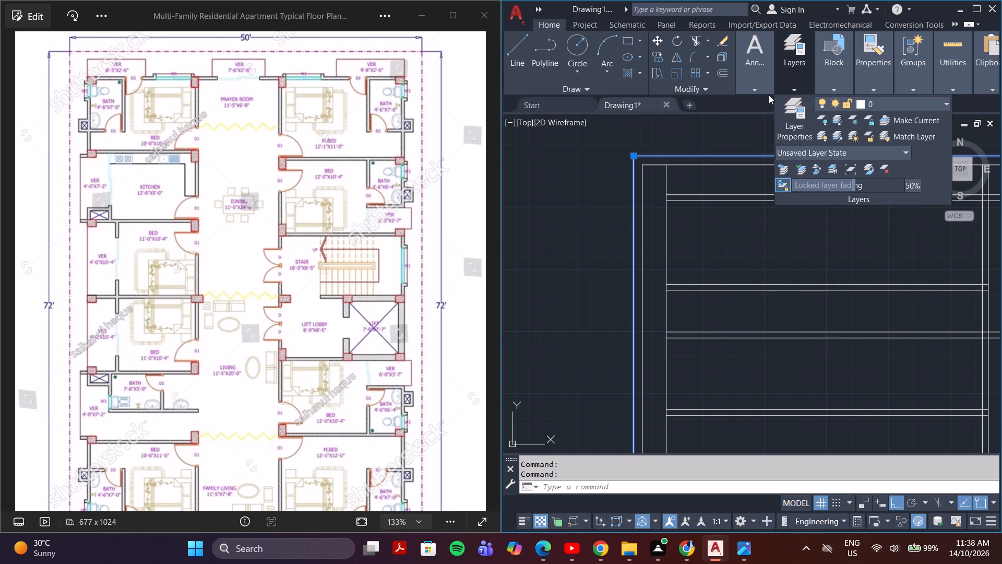
pyautogui.click(752, 87)
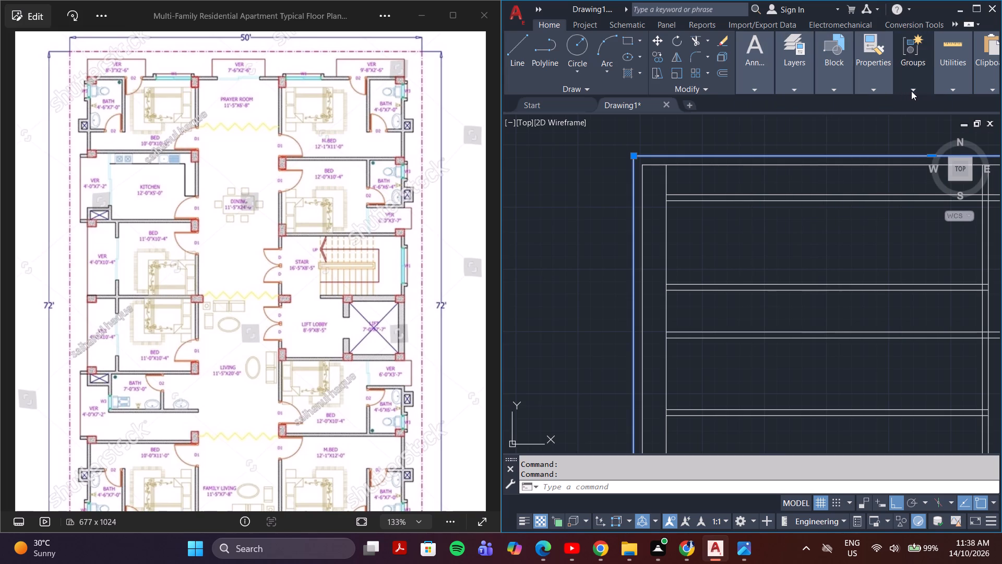
pyautogui.click(979, 6)
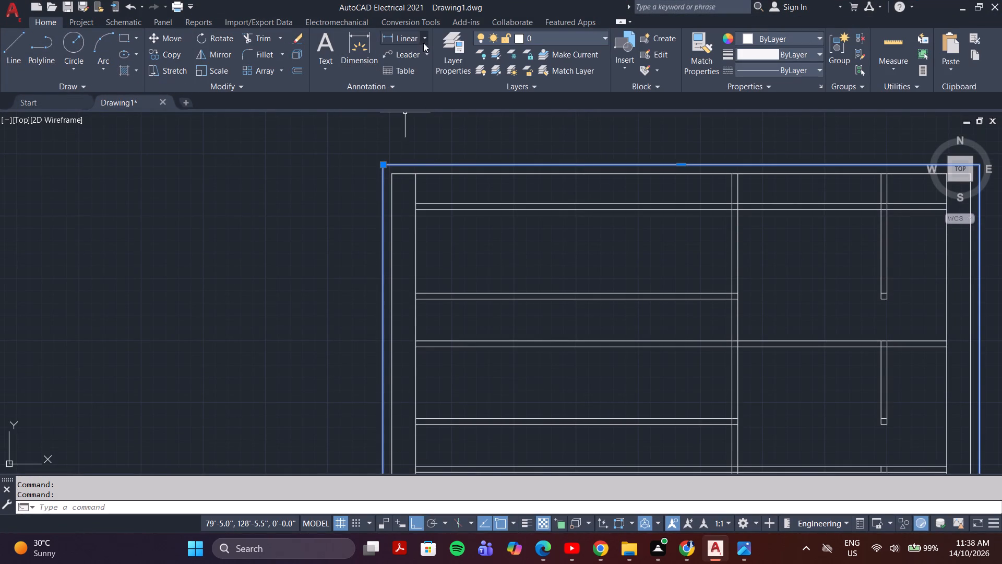
pyautogui.click(782, 69)
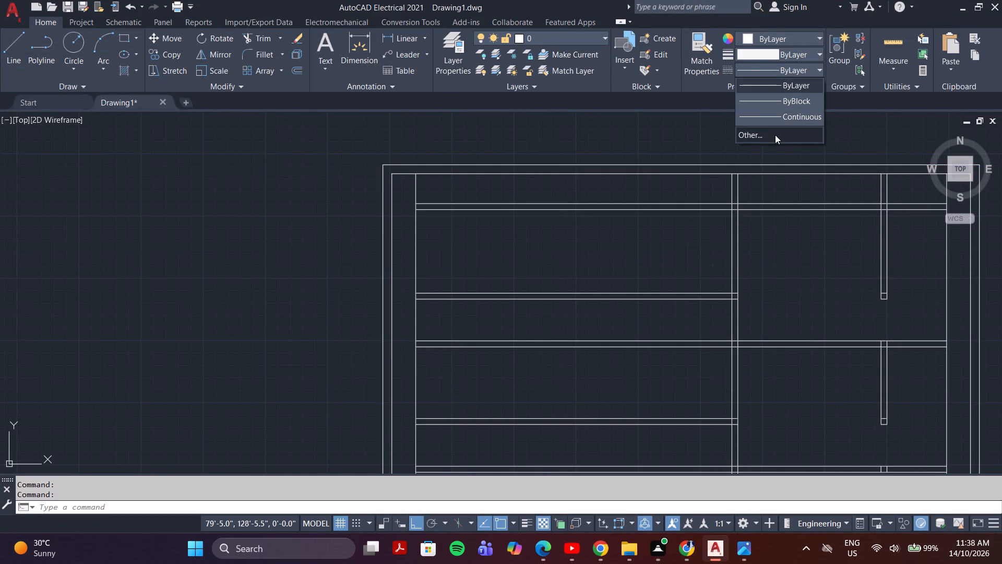
pyautogui.click(772, 137)
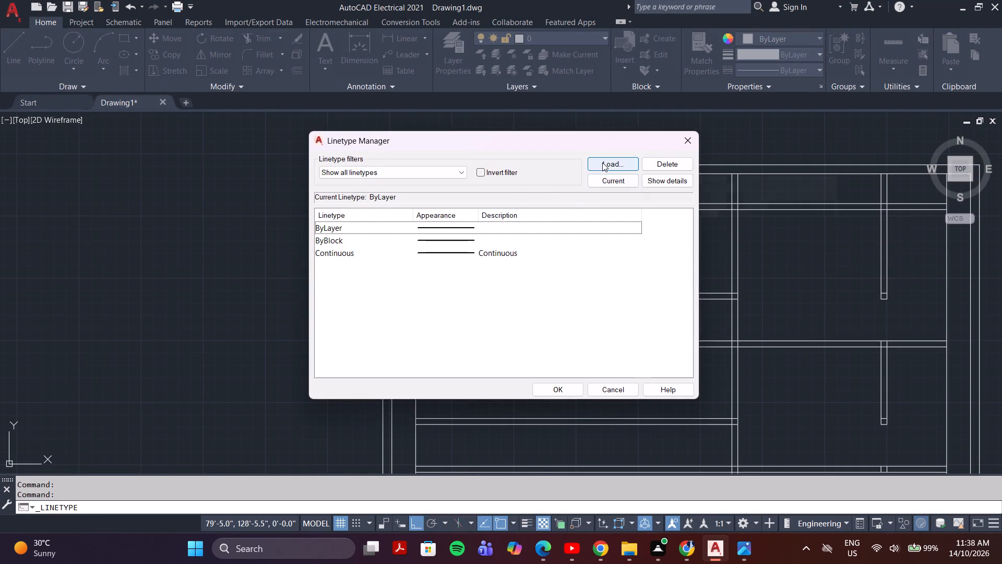
pyautogui.click(602, 162)
pyautogui.click(519, 308)
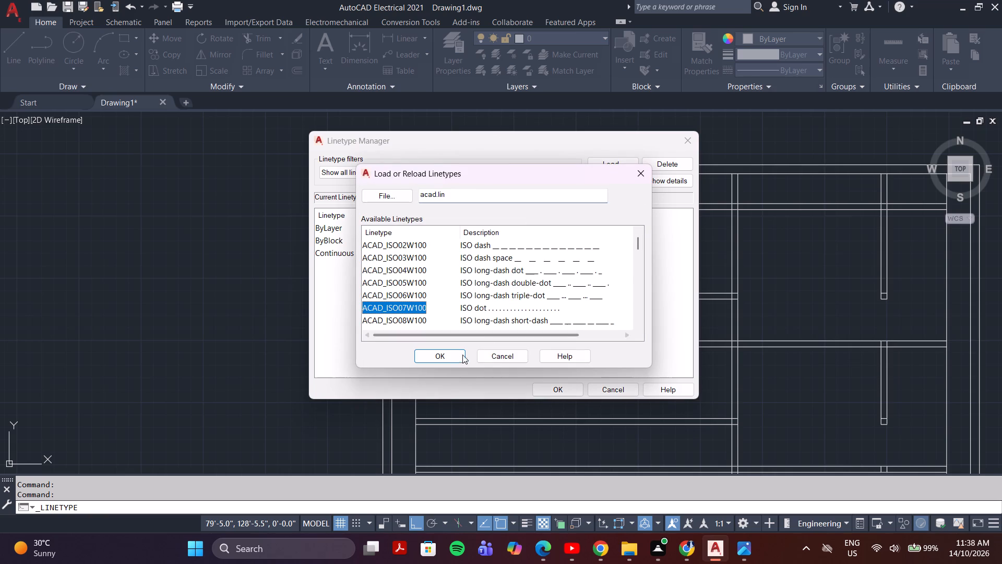
pyautogui.click(445, 358)
pyautogui.click(561, 386)
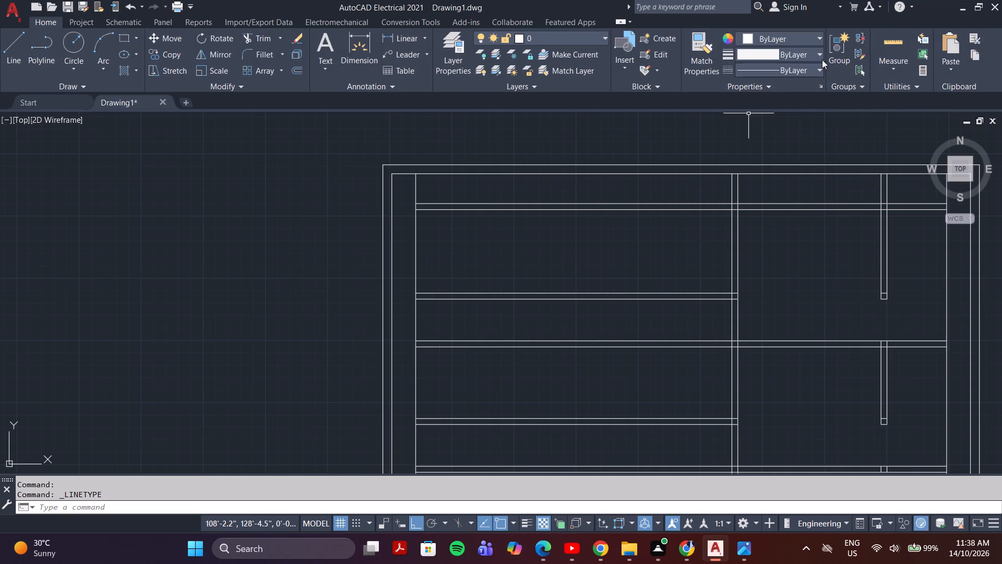
# Place the drawing window side by side with the reference image again.
pyautogui.click(983, 7)
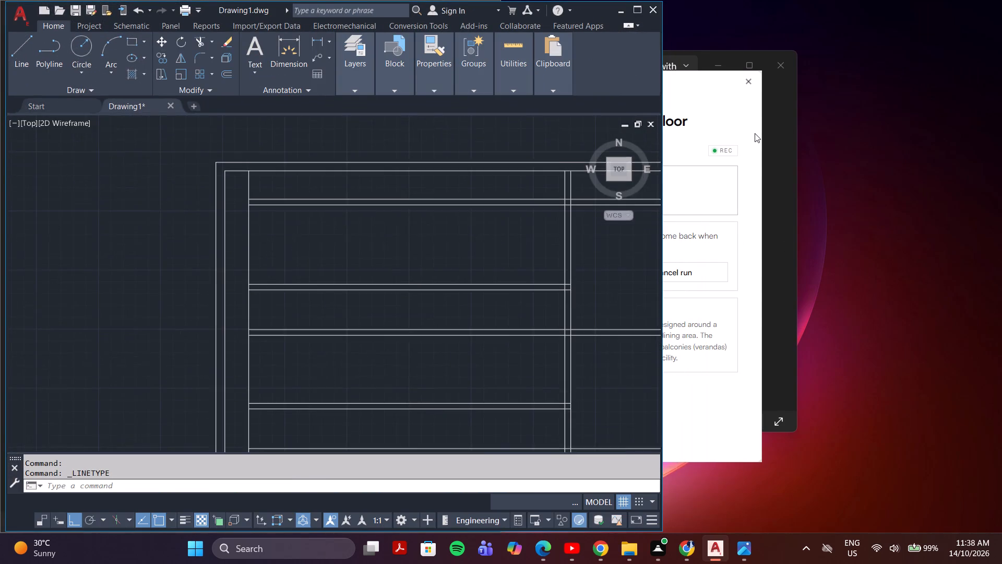
pyautogui.press('super+Right')
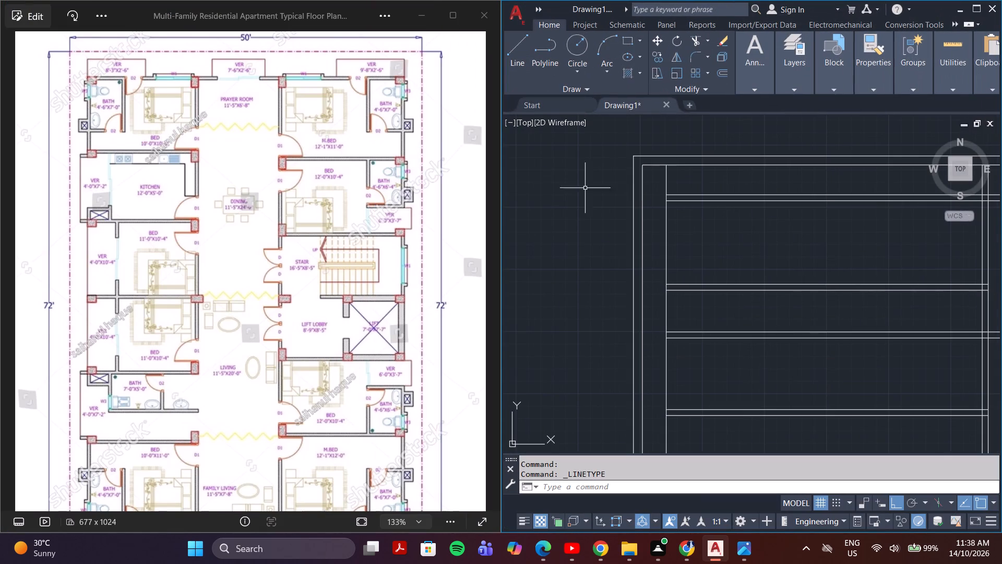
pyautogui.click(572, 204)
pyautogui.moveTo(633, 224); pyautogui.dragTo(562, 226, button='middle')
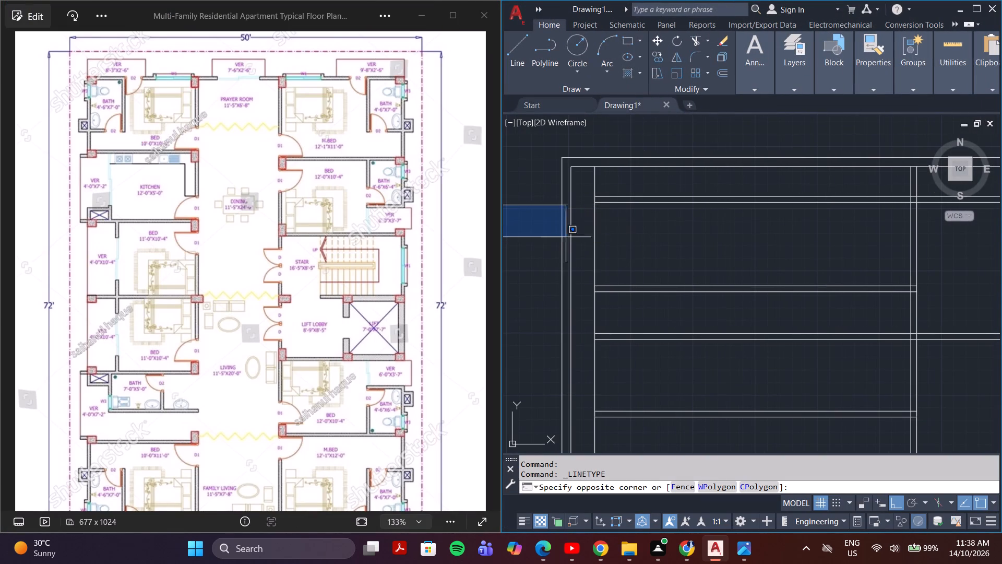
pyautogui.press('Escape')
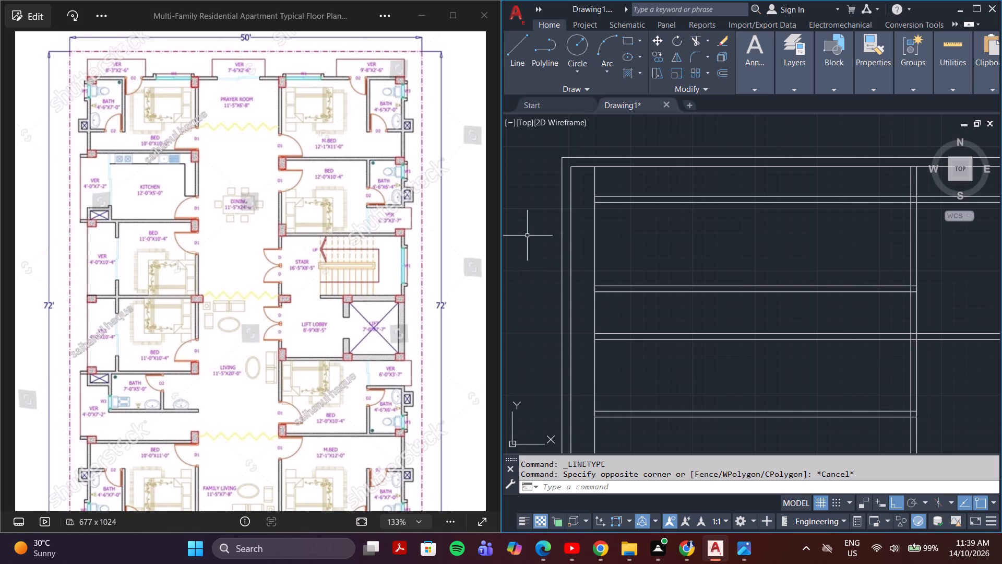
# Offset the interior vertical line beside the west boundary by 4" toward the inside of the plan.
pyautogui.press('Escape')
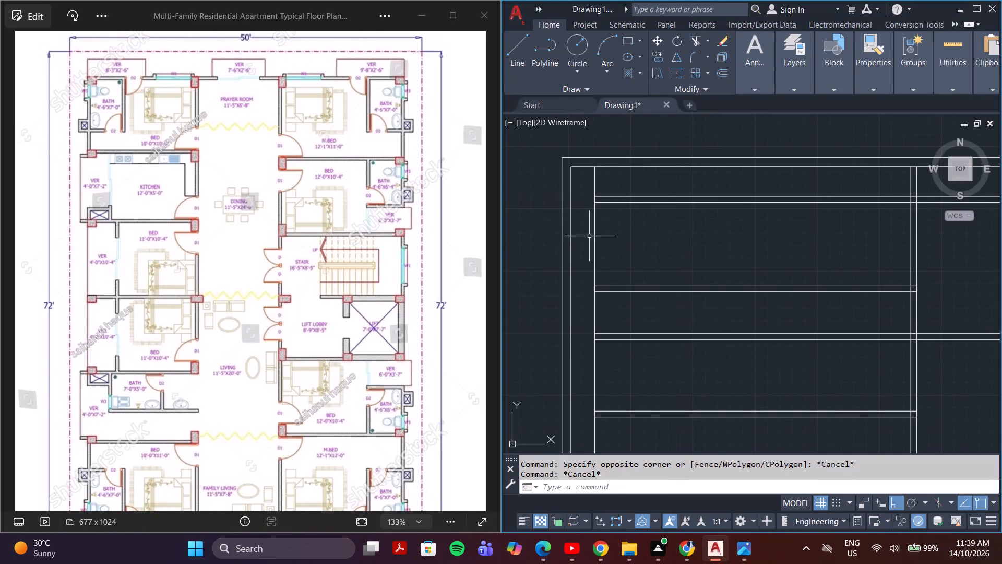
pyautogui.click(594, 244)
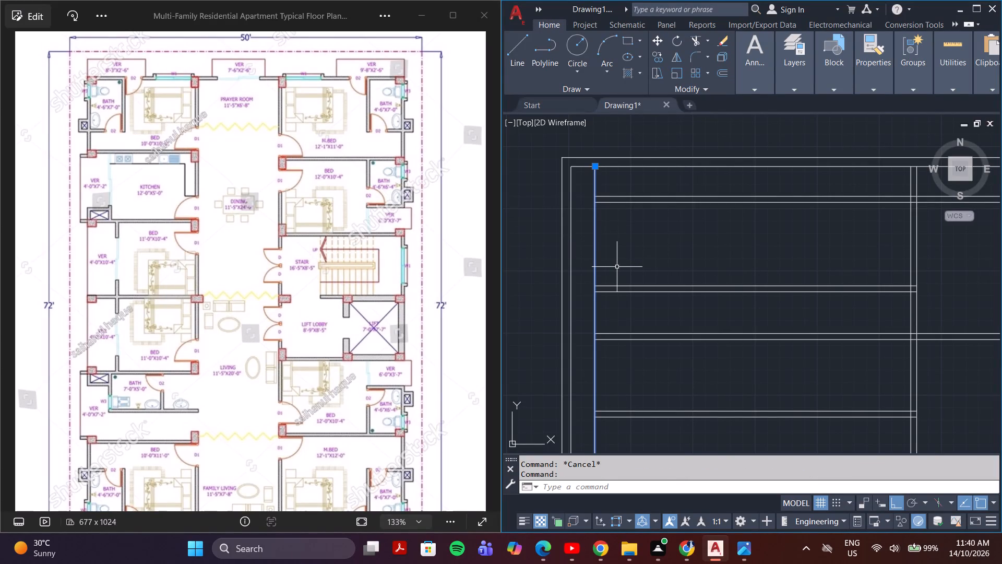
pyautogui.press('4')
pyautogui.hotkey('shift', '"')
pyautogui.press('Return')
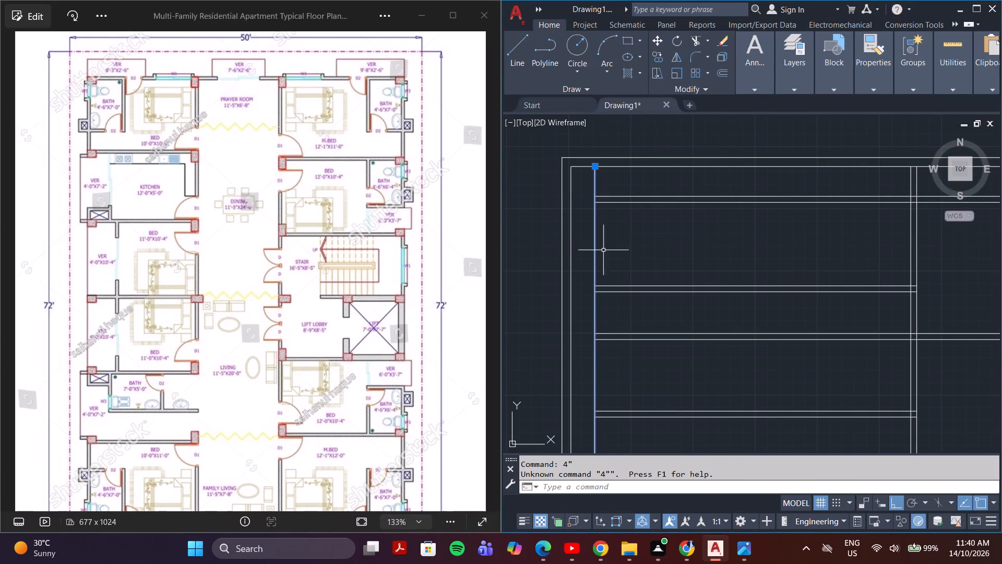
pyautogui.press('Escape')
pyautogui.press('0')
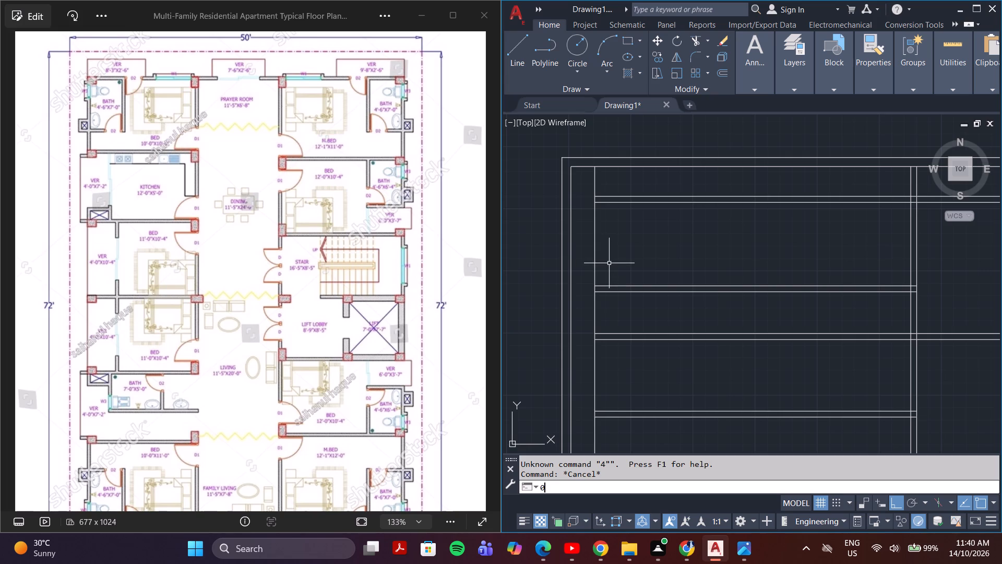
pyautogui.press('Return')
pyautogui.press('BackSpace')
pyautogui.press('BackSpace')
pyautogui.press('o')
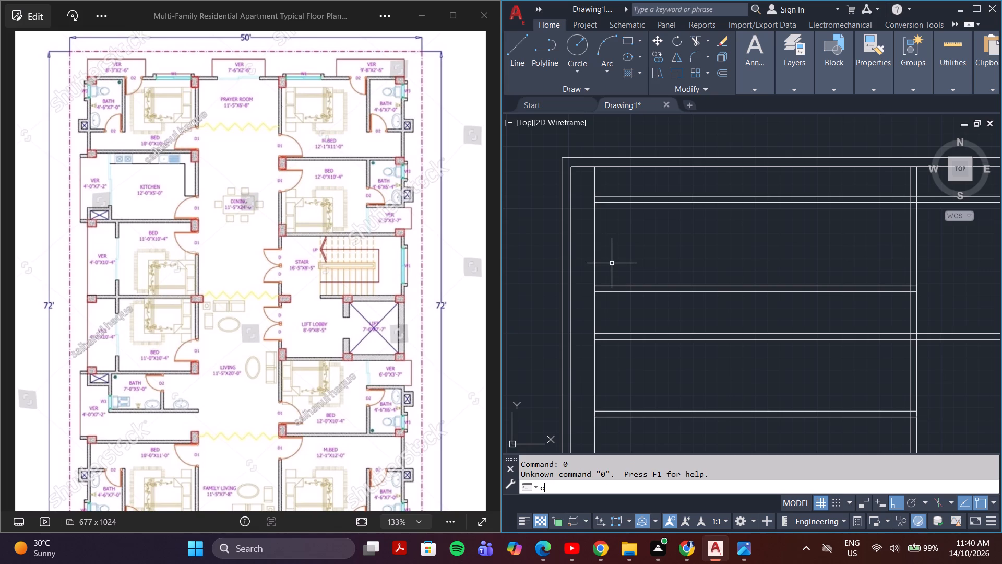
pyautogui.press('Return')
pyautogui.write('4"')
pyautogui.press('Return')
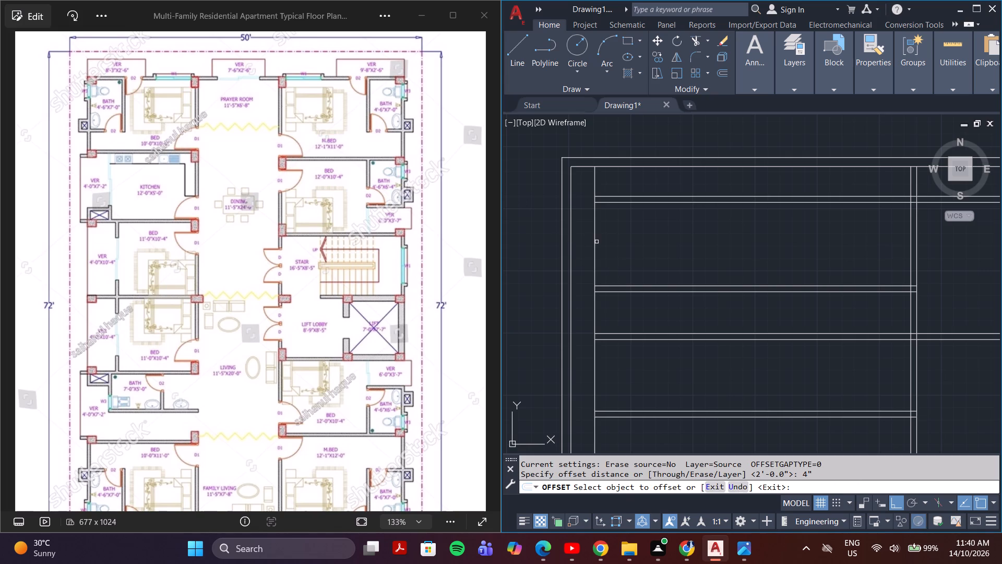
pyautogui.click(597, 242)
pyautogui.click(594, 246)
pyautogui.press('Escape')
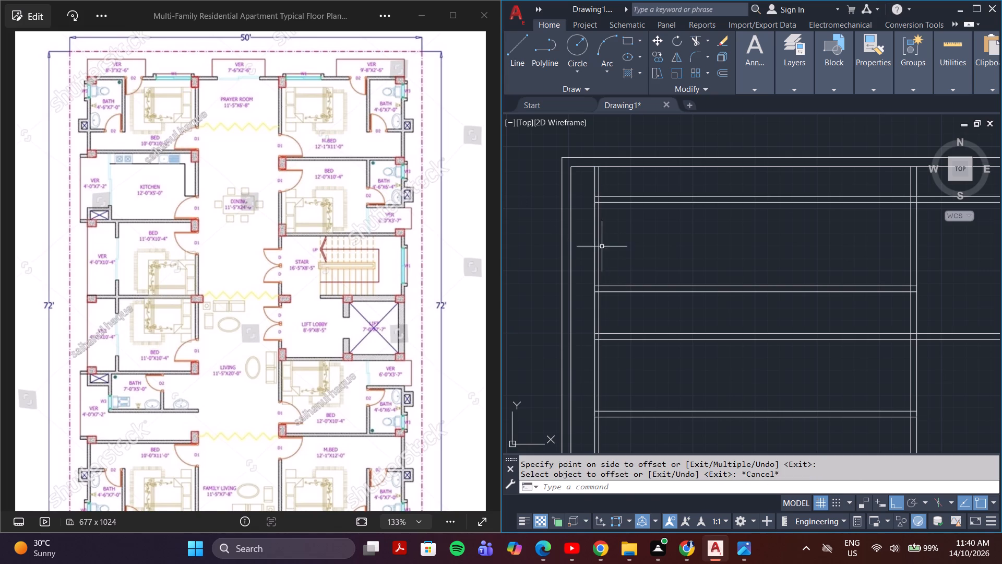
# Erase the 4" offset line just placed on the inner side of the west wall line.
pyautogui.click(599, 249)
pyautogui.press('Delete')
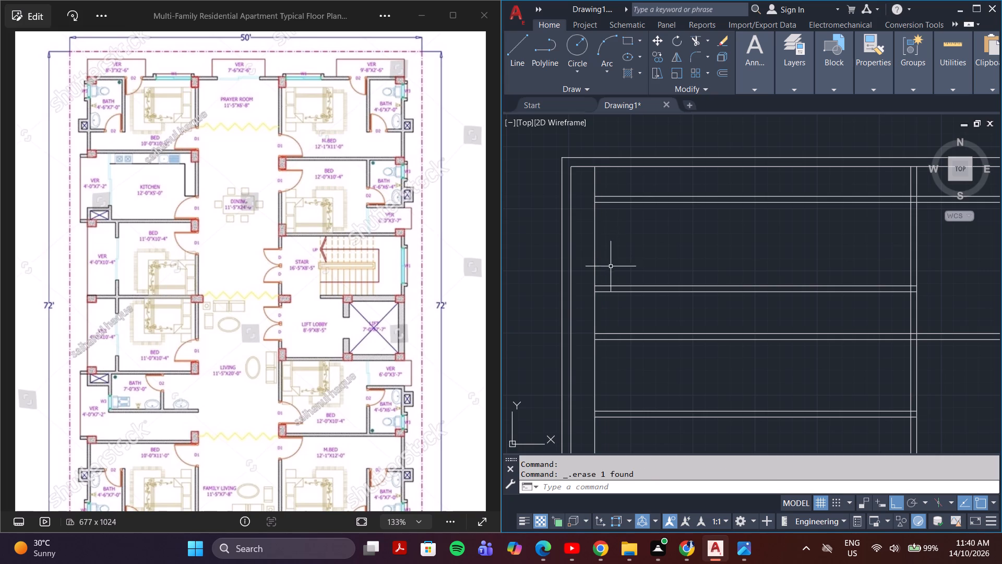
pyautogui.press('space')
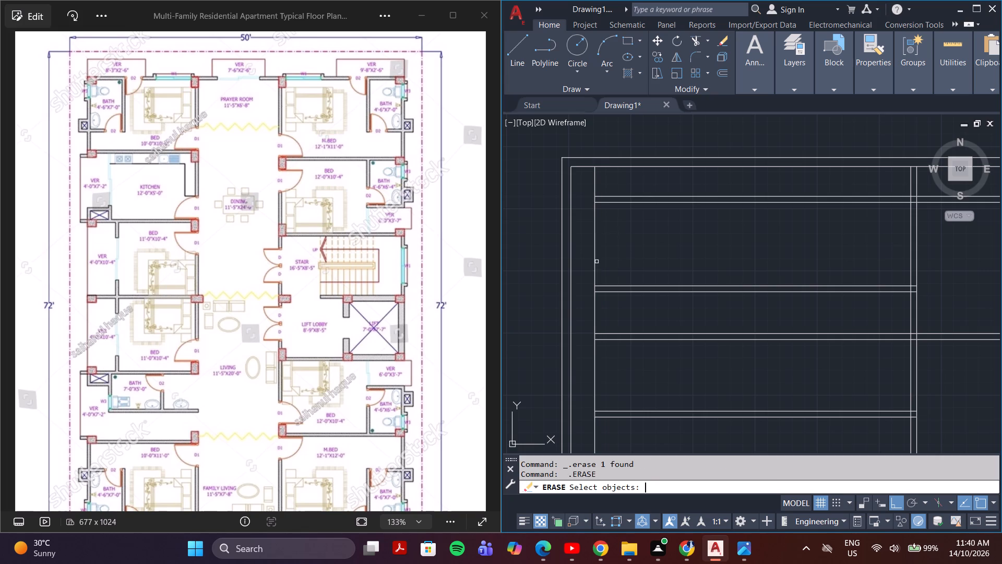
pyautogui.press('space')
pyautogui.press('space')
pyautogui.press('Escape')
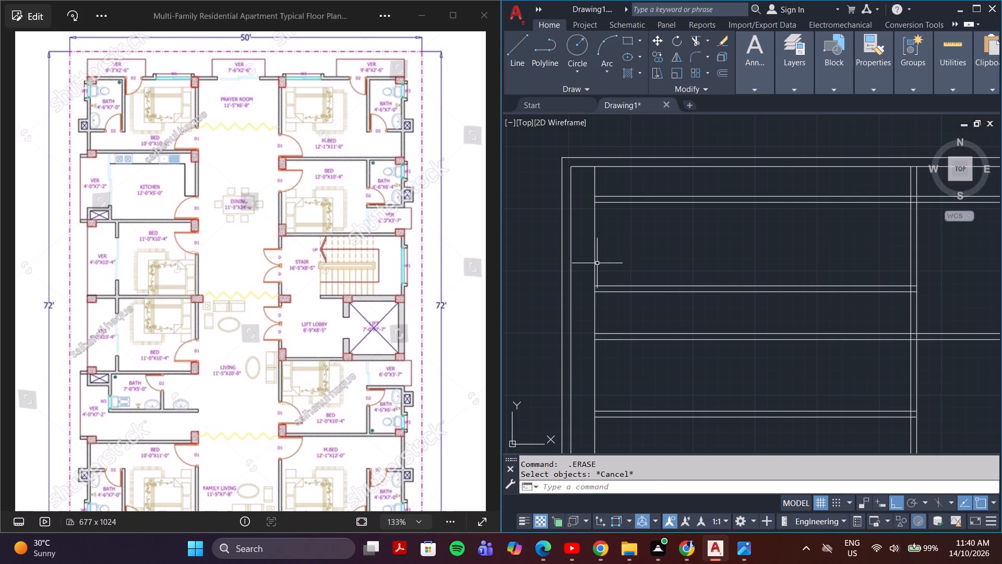
# Offset the west wall's vertical line 4" outward, toward the west boundary.
pyautogui.press('o')
pyautogui.press('Return')
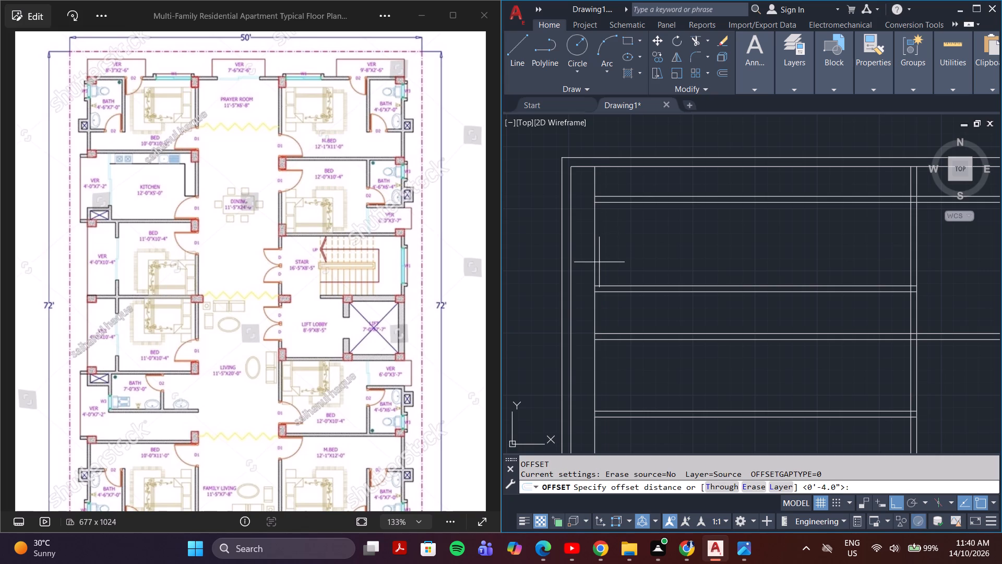
pyautogui.press('space')
pyautogui.click(595, 252)
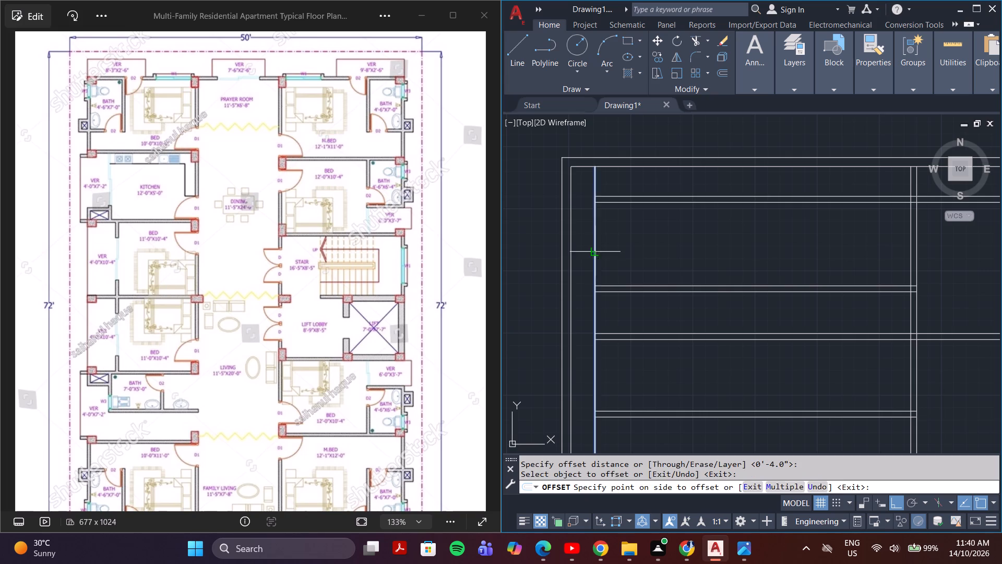
pyautogui.click(581, 258)
# Offset the east wall's vertical line 4" outward, toward the east boundary.
pyautogui.scroll(-4, 621, 257)
pyautogui.moveTo(697, 258); pyautogui.dragTo(669, 279, button='middle')
pyautogui.scroll(5, 661, 280)
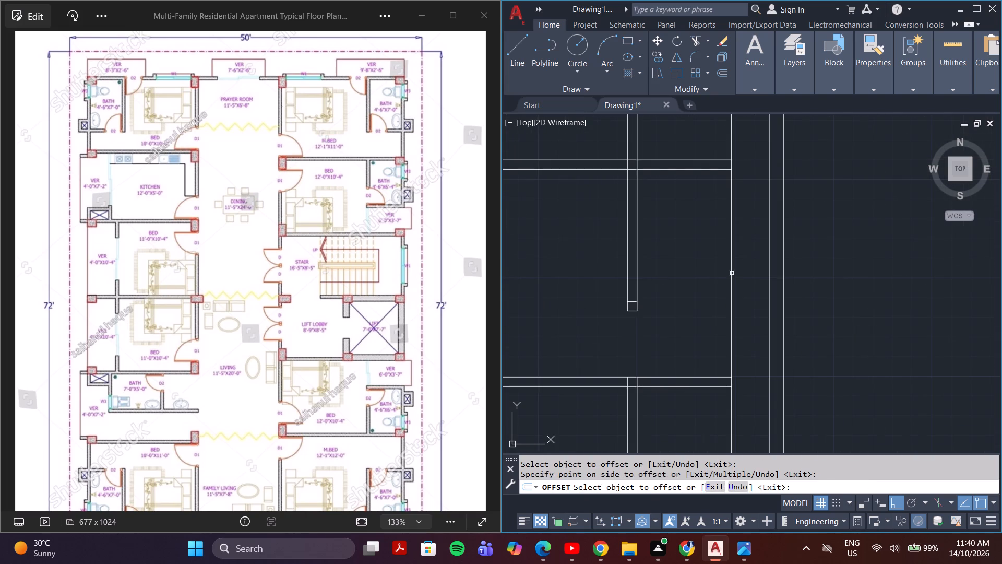
pyautogui.click(732, 273)
pyautogui.click(740, 279)
pyautogui.scroll(-4, 740, 281)
pyautogui.moveTo(623, 274); pyautogui.dragTo(619, 249, button='middle')
pyautogui.press('Escape')
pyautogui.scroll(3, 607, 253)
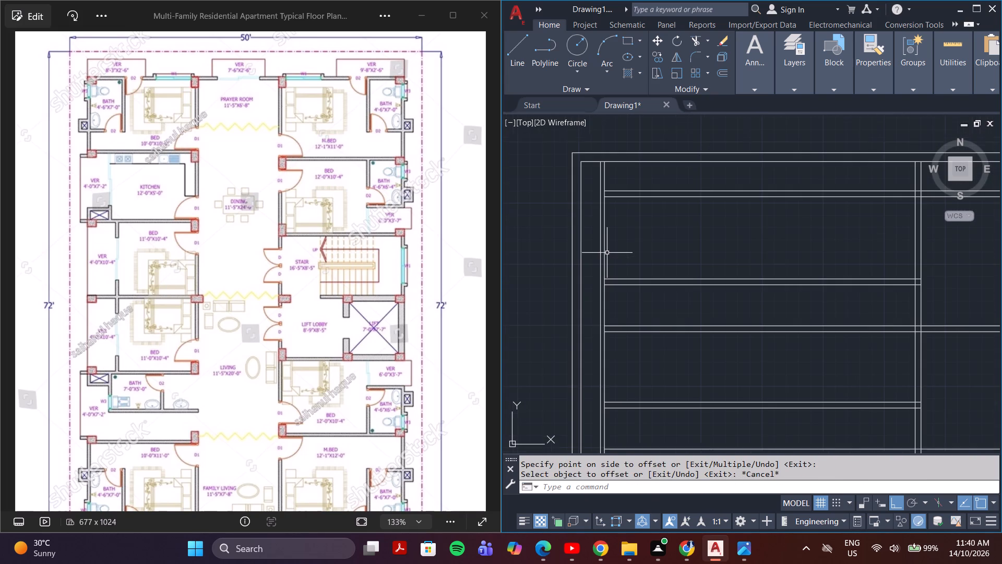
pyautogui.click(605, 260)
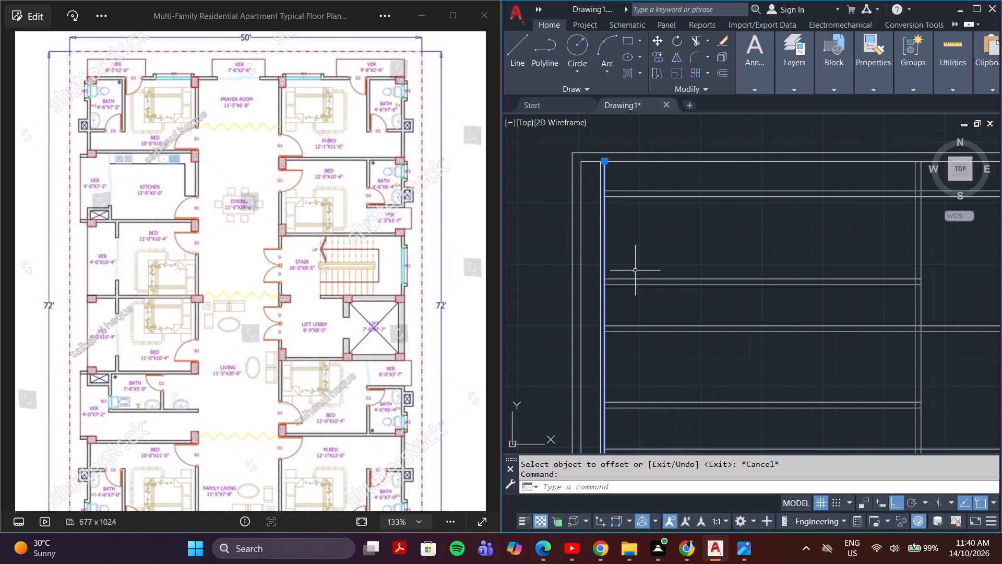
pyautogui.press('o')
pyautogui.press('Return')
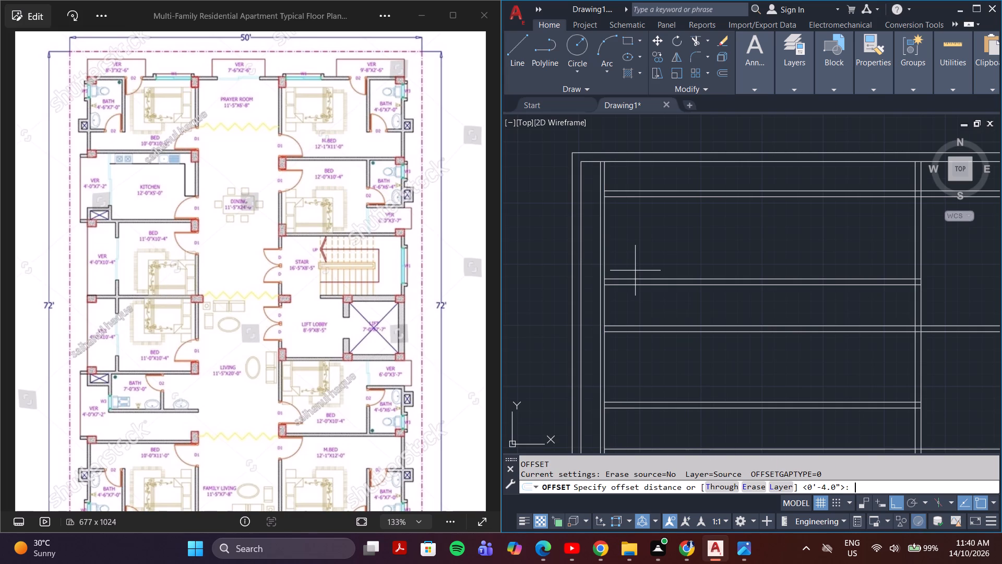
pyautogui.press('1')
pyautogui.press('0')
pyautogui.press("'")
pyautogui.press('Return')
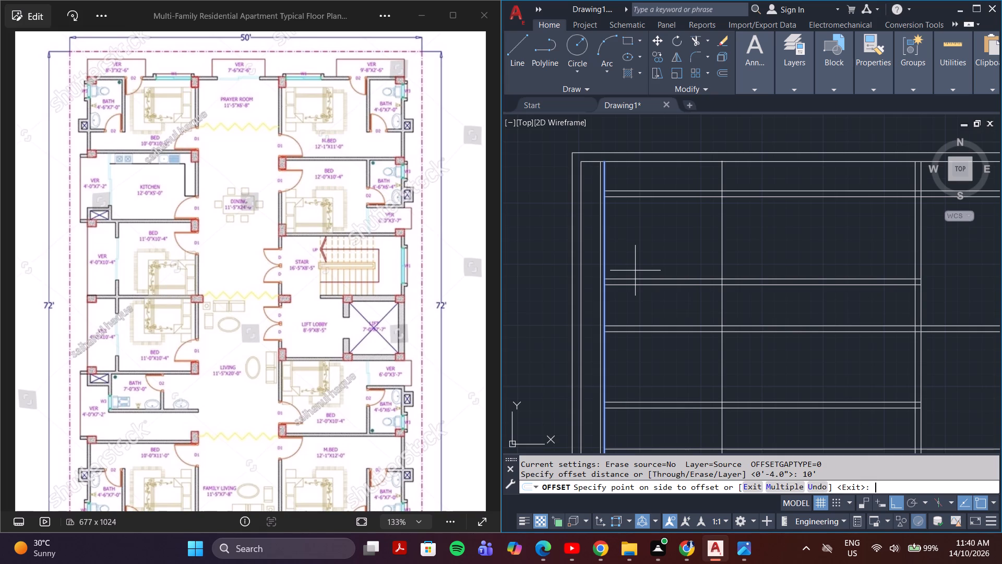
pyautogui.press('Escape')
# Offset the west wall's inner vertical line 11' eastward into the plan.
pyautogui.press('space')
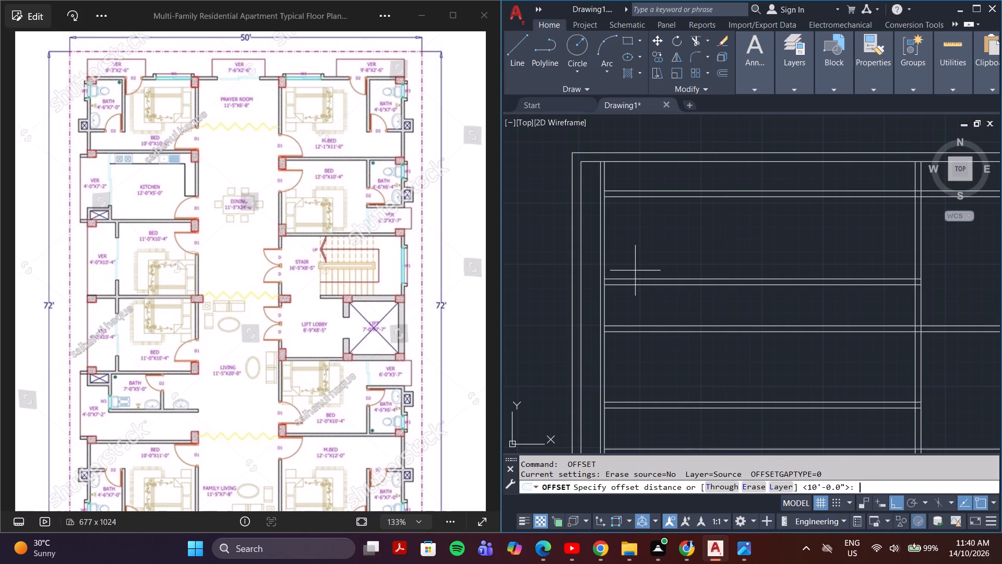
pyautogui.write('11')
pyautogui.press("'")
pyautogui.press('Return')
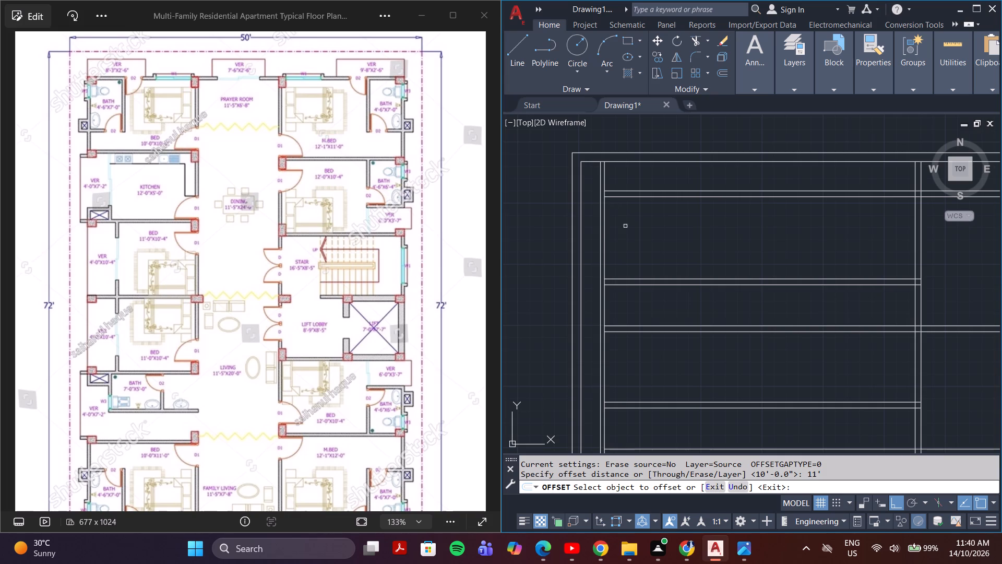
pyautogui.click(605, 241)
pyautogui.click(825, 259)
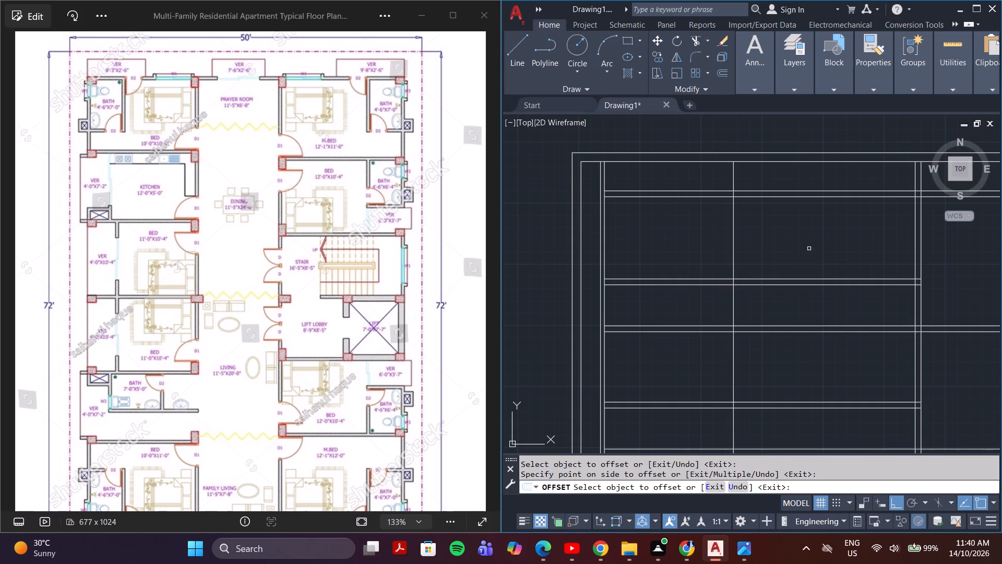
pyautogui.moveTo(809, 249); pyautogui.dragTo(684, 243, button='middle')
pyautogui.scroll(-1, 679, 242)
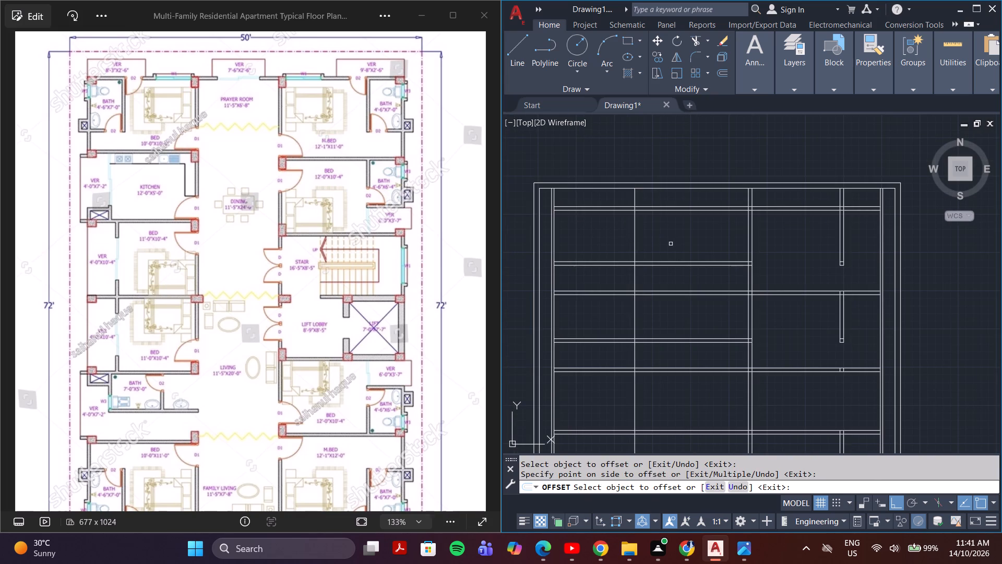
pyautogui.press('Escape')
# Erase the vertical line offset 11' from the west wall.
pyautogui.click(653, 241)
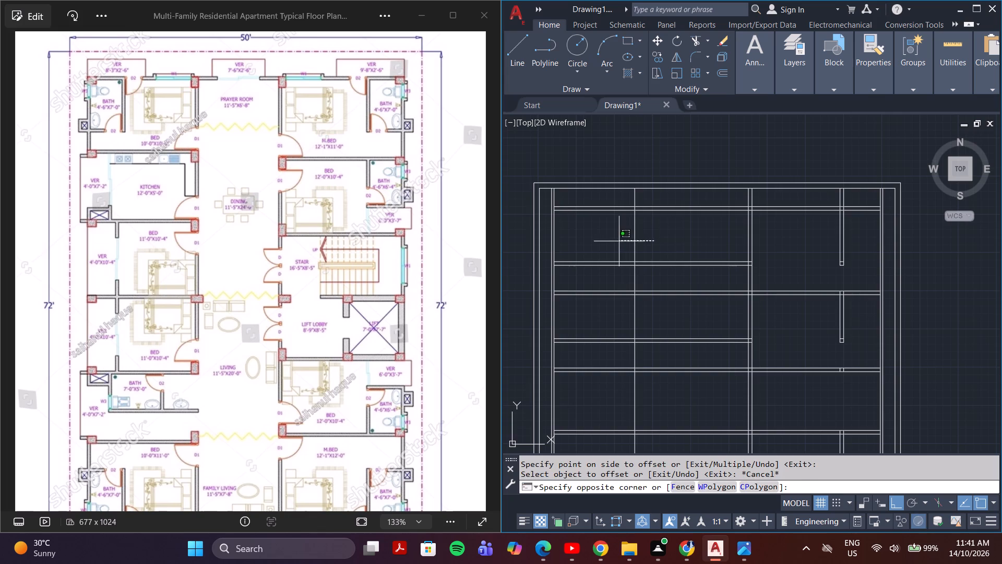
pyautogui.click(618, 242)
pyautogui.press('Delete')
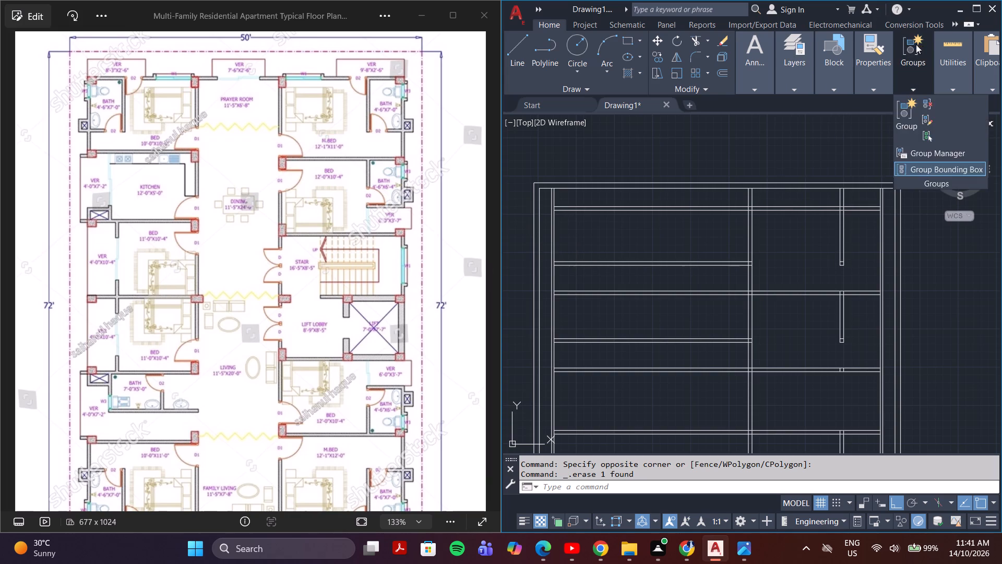
# Quick-measure the wall spacing around the plan's northeast rooms.
pyautogui.click(938, 66)
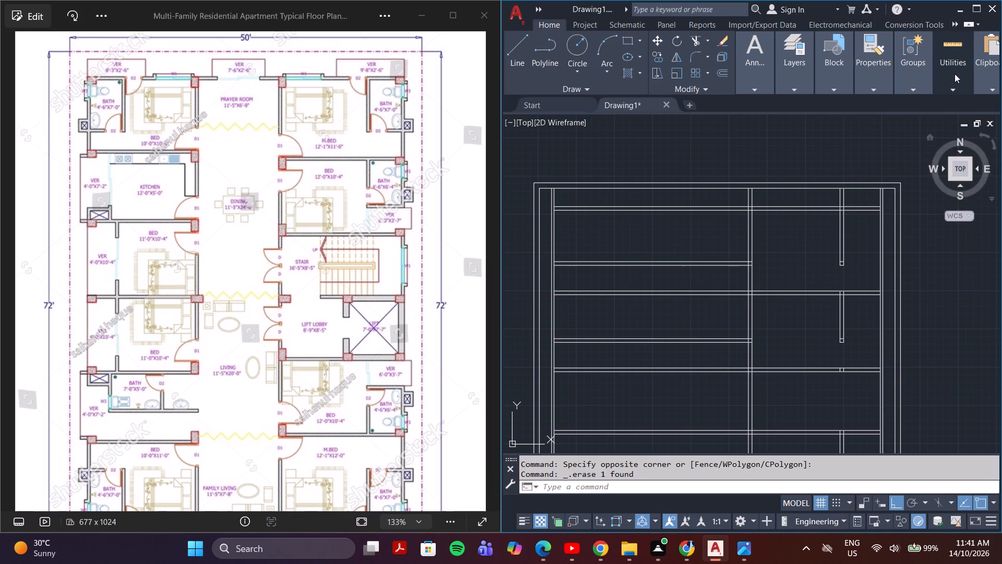
pyautogui.click(956, 103)
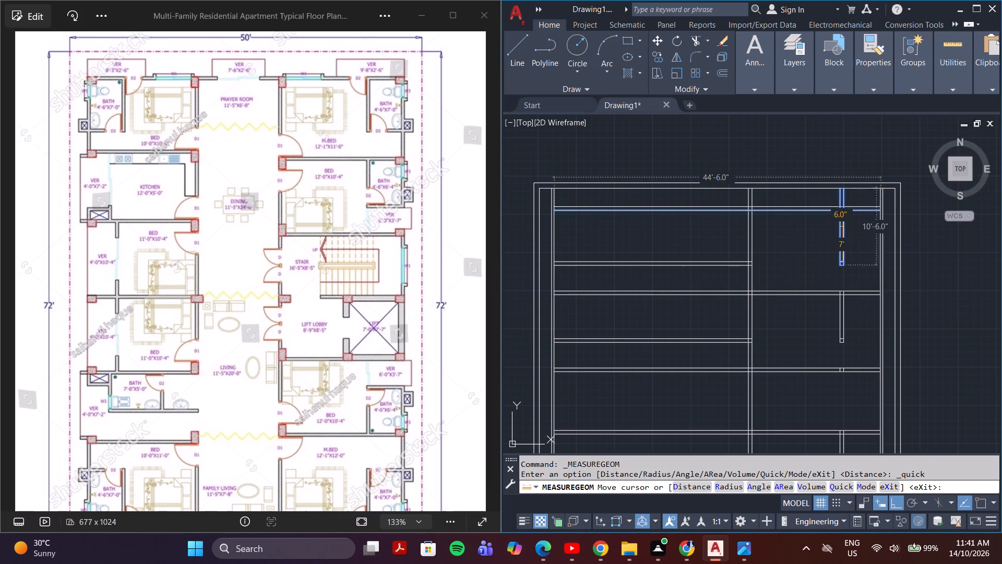
pyautogui.press('Escape')
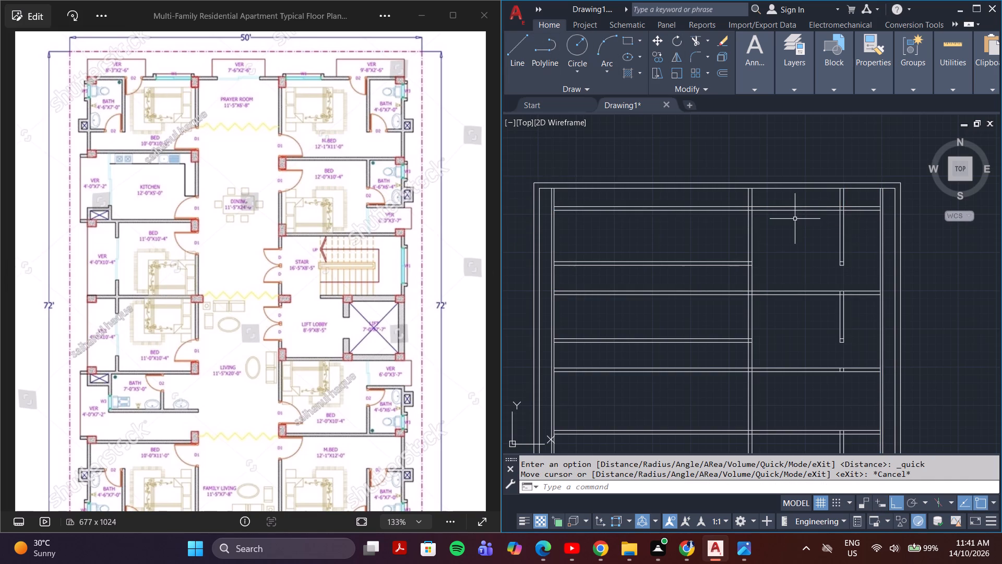
# Offset the west wall's inner vertical line 5' eastward into the plan.
pyautogui.press('o')
pyautogui.press('Return')
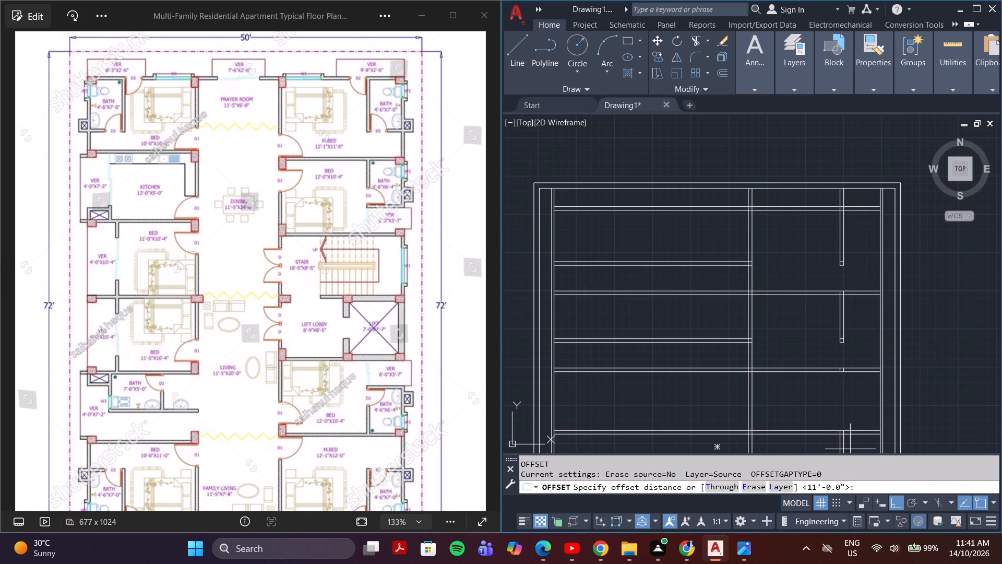
pyautogui.click(866, 486)
pyautogui.press('3')
pyautogui.press('BackSpace')
pyautogui.write("5'")
pyautogui.press('Return')
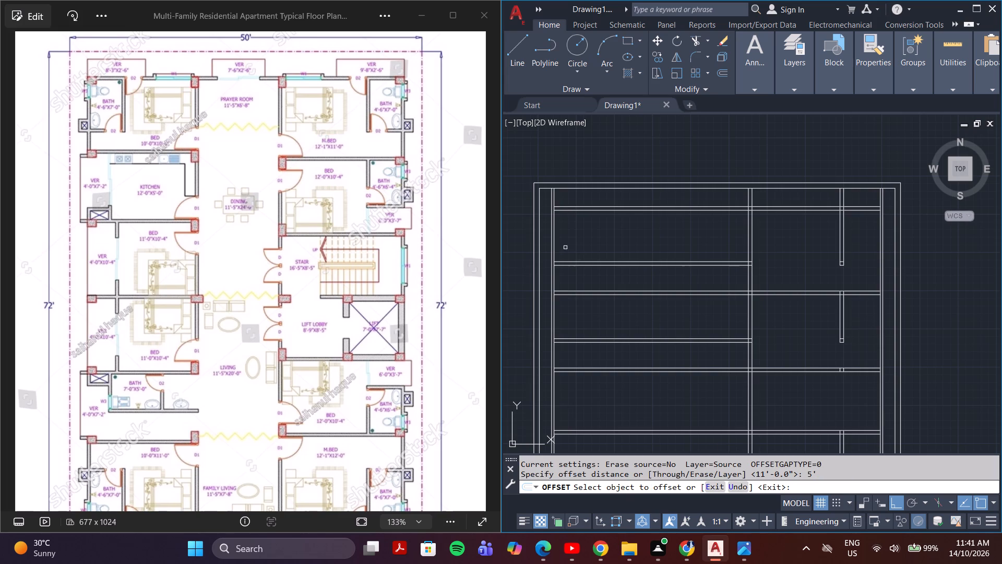
pyautogui.click(554, 235)
pyautogui.click(577, 235)
pyautogui.press('Escape')
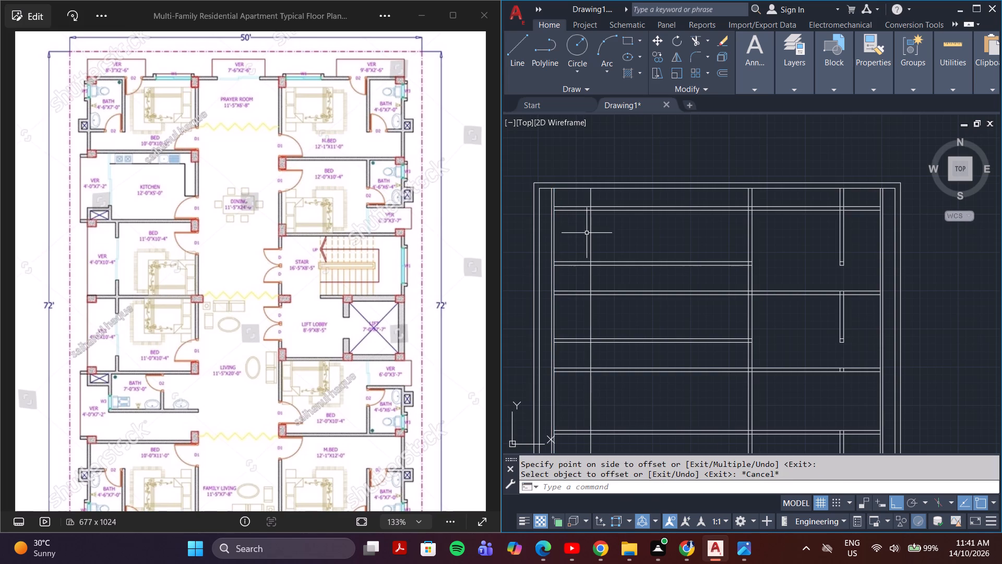
# Offset the vertical line 5' inside the west wall by 6" eastward to form a wall pair.
pyautogui.press('space')
pyautogui.write('6')
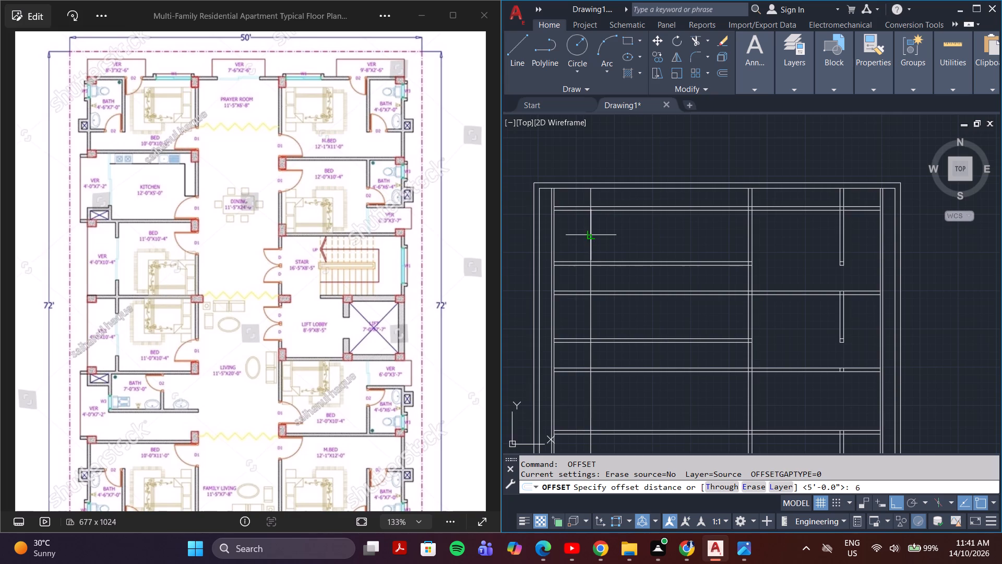
pyautogui.hotkey('shift', '"')
pyautogui.press('Return')
pyautogui.click(591, 234)
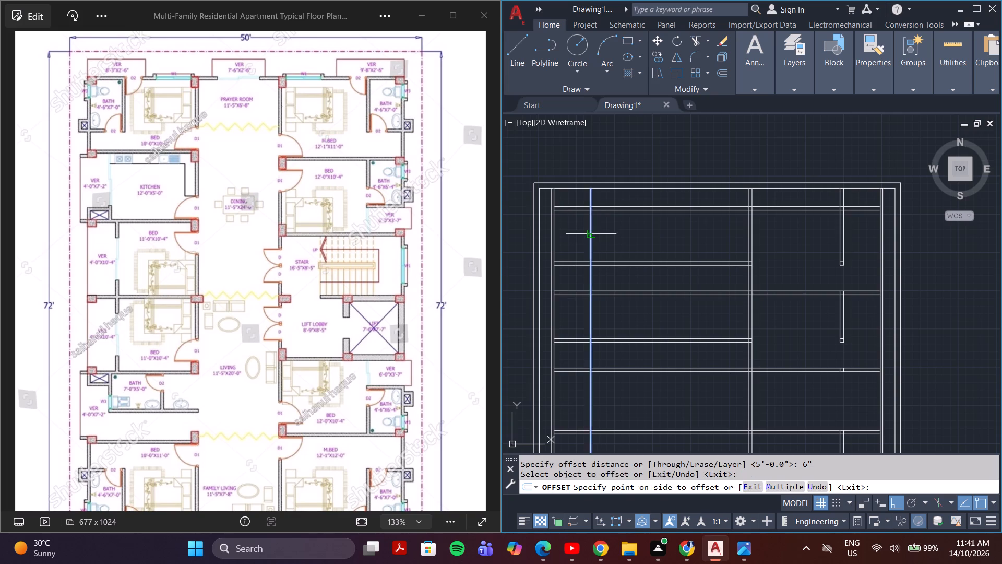
pyautogui.click(595, 236)
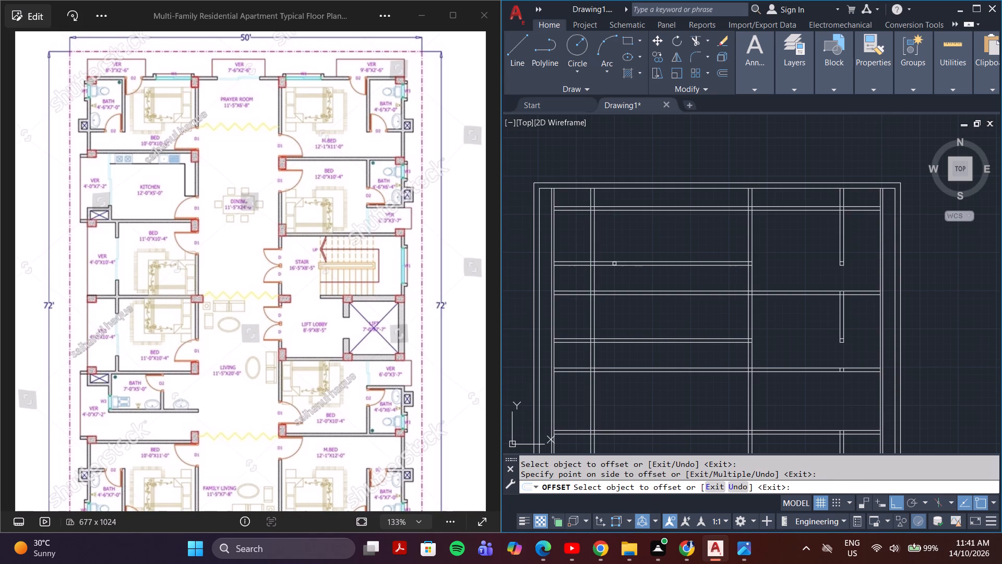
pyautogui.press('Escape')
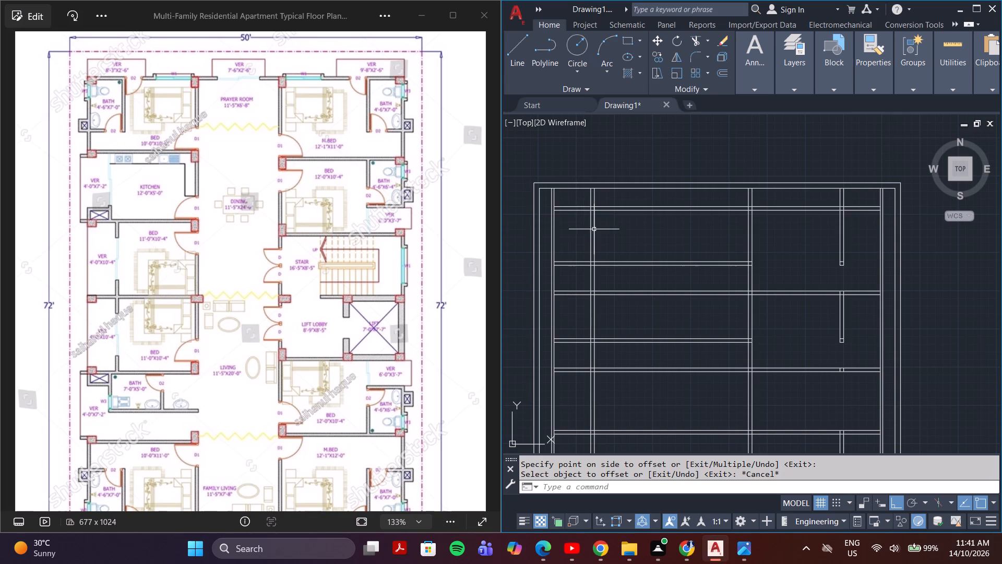
# Offset the east line of the new 6" western wall pair 10' eastward.
pyautogui.click(595, 244)
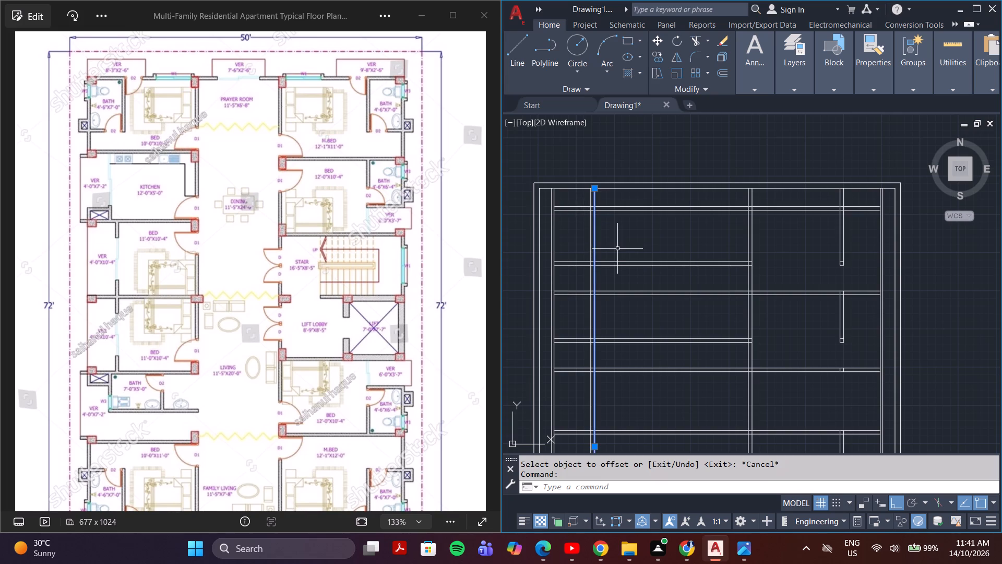
pyautogui.press('o')
pyautogui.press('Return')
pyautogui.write("10'")
pyautogui.press('Return')
pyautogui.click(654, 242)
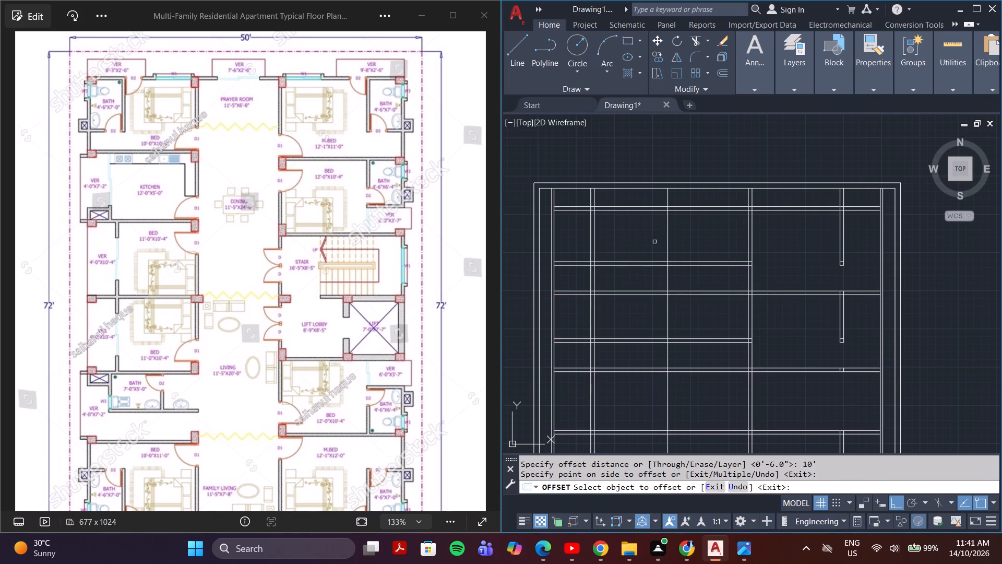
pyautogui.press('Escape')
# Offset the vertical line 10' east of the western wall pair by 6" eastward to form the central-west wall.
pyautogui.press('o')
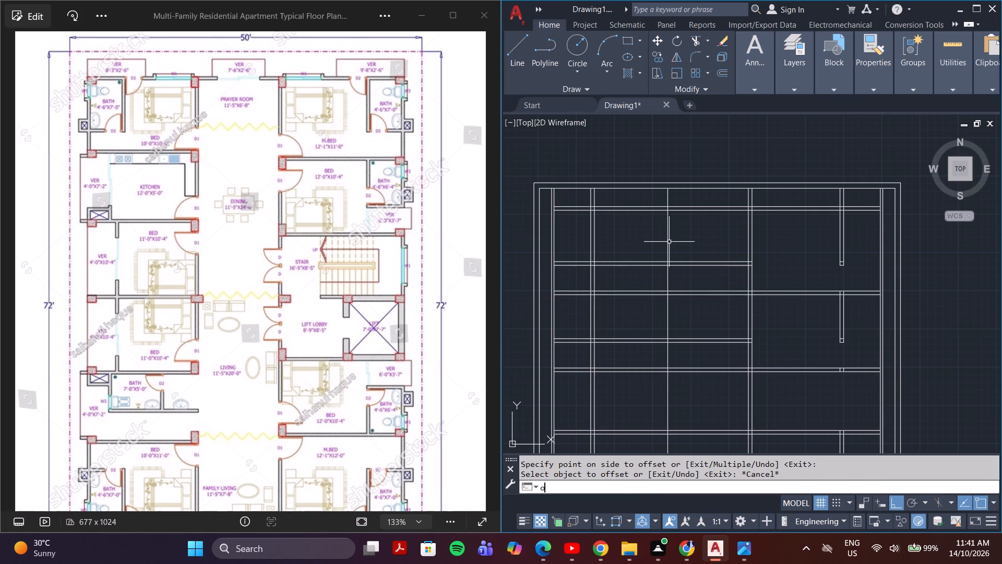
pyautogui.press('Return')
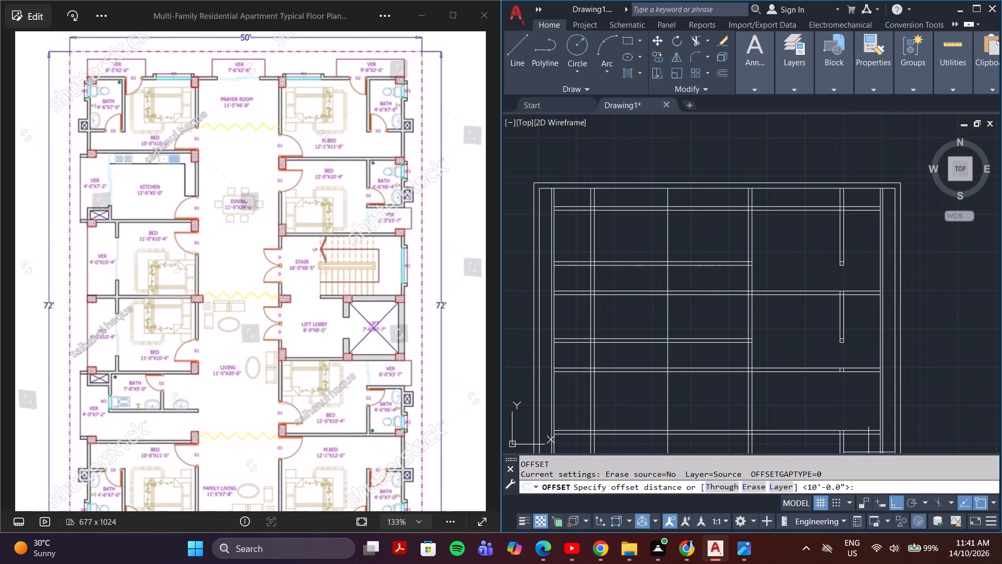
pyautogui.click(879, 488)
pyautogui.write('6"')
pyautogui.press('Return')
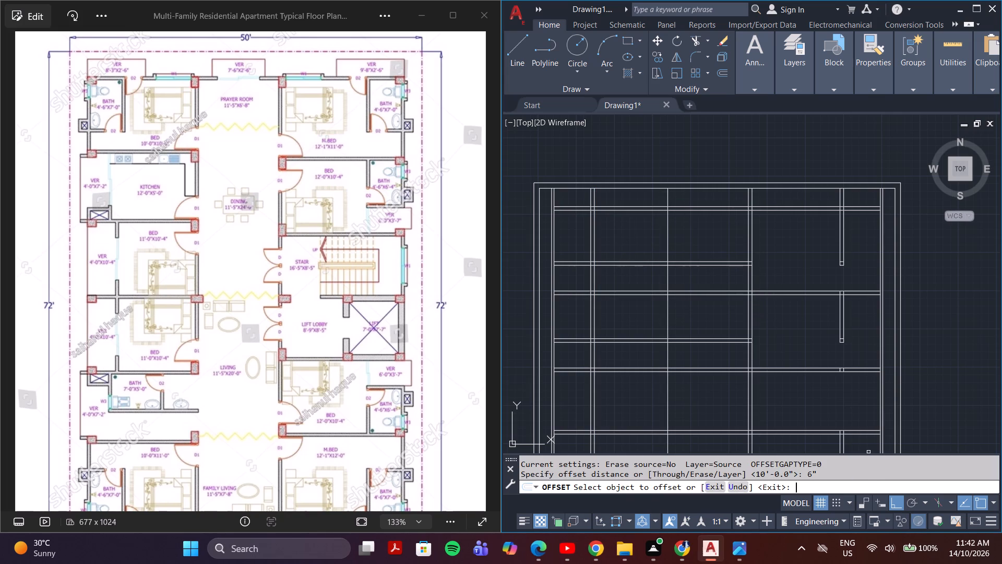
pyautogui.click(668, 243)
pyautogui.click(682, 242)
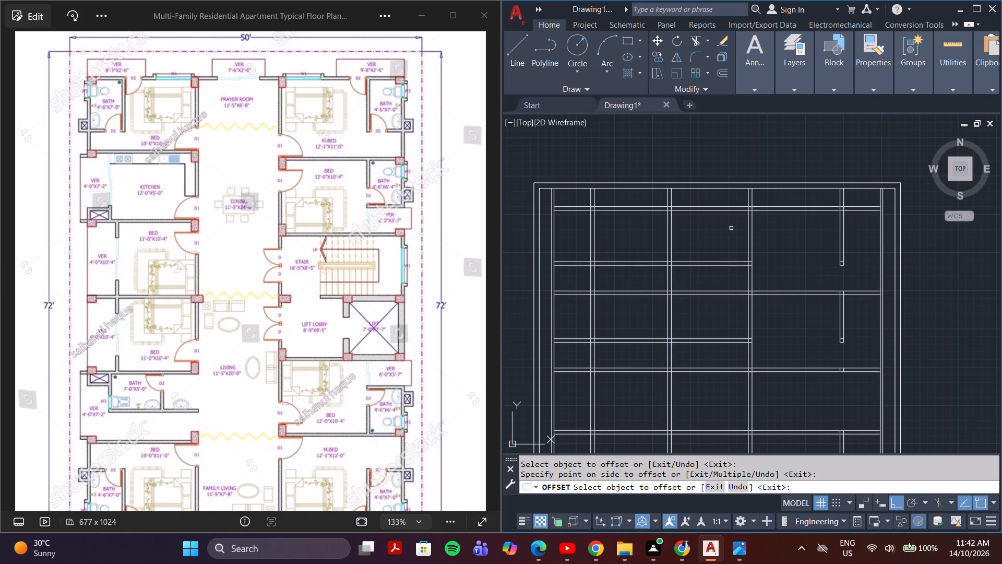
pyautogui.moveTo(682, 291); pyautogui.dragTo(633, 227, button='middle')
pyautogui.scroll(-3, 629, 226)
pyautogui.scroll(1, 623, 232)
pyautogui.moveTo(623, 232); pyautogui.dragTo(635, 232, button='middle')
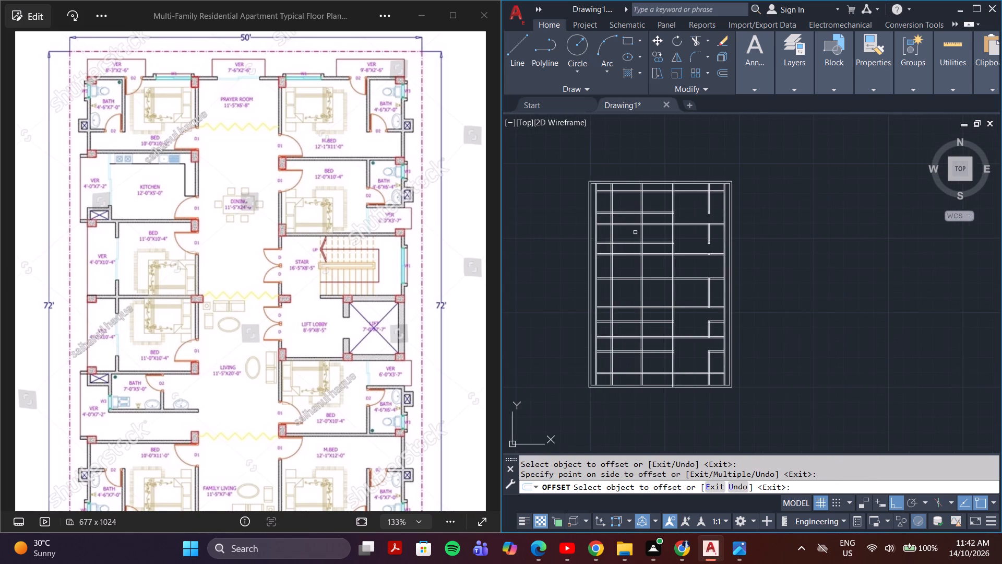
pyautogui.scroll(2, 610, 232)
pyautogui.moveTo(607, 226); pyautogui.dragTo(625, 291, button='middle')
pyautogui.press('Escape')
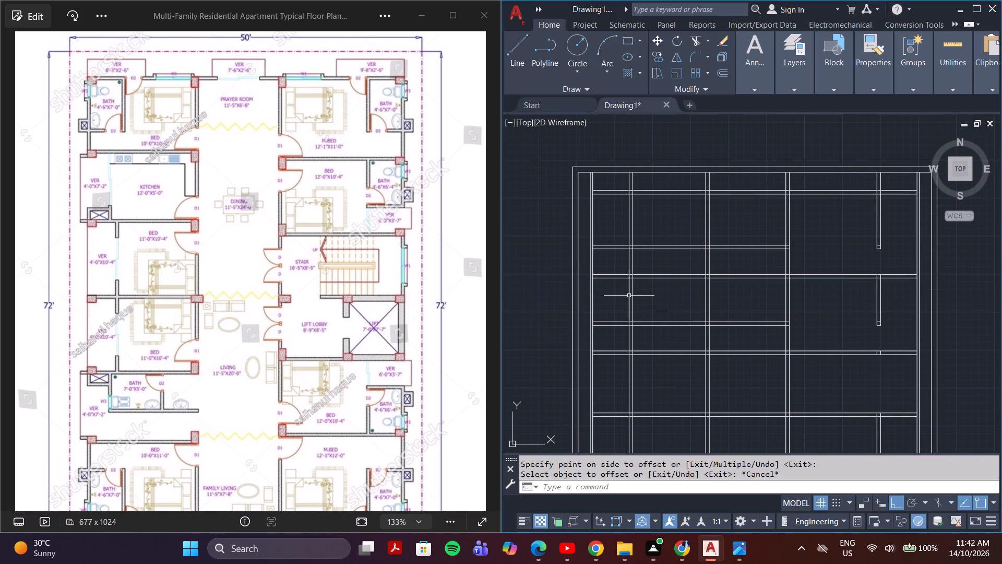
# Trim the western interior vertical wall pair between the second and third horizontal walls from the north.
pyautogui.write('tr')
pyautogui.press('Return')
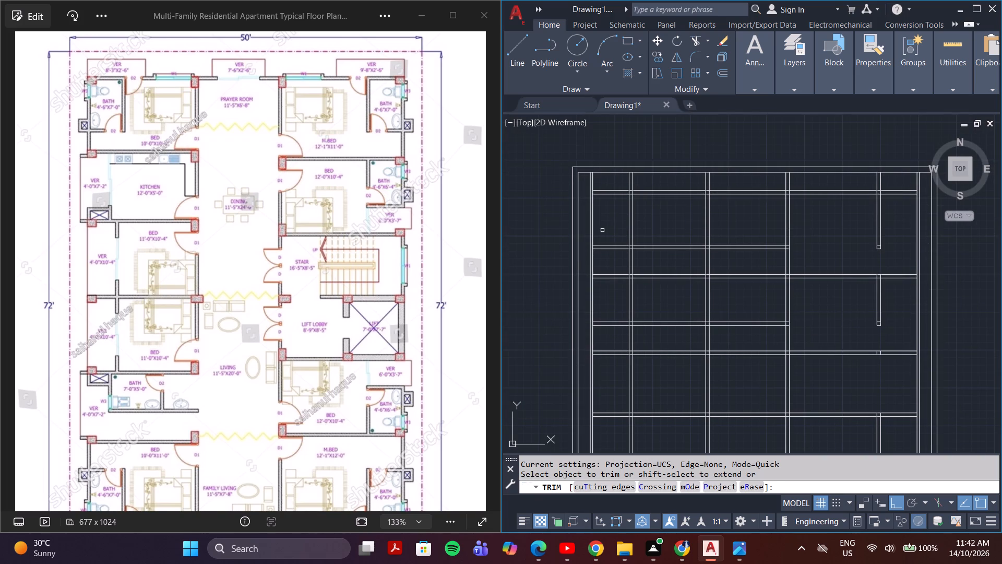
pyautogui.click(625, 263)
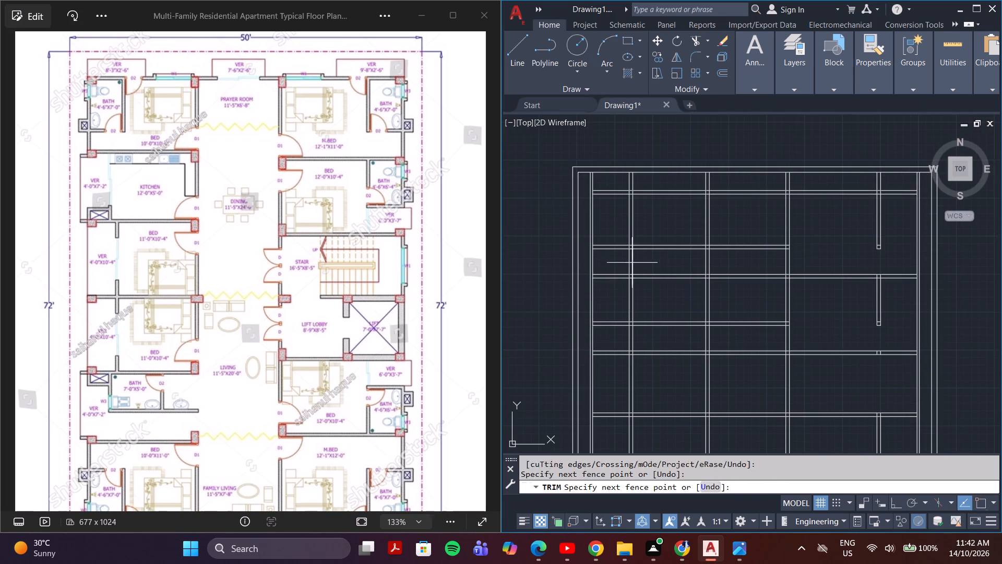
pyautogui.click(647, 262)
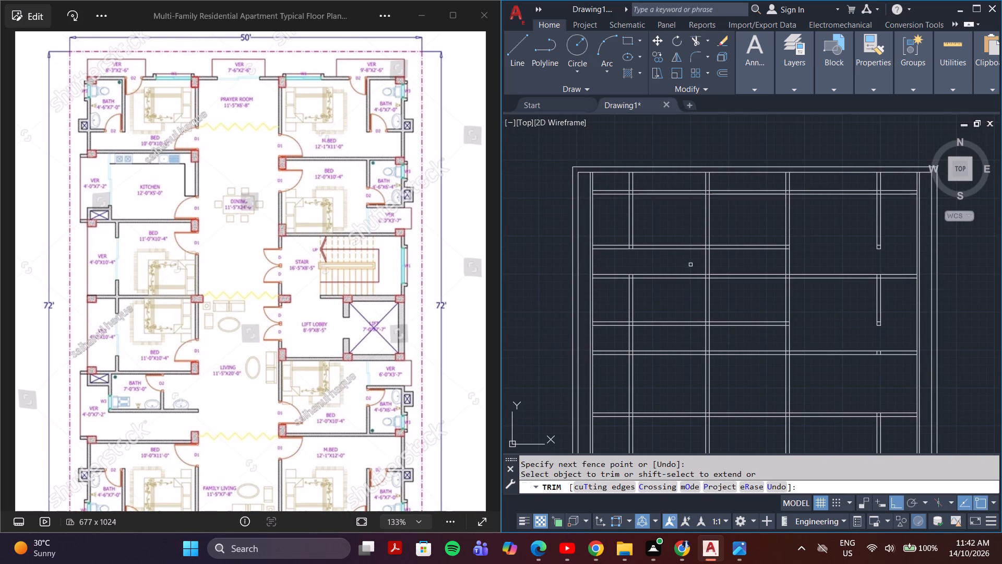
# Trim the second horizontal wall from the north between the western interior wall and the long east-central wall.
pyautogui.click(749, 260)
pyautogui.click(748, 231)
pyautogui.moveTo(686, 300); pyautogui.dragTo(686, 266, button='middle')
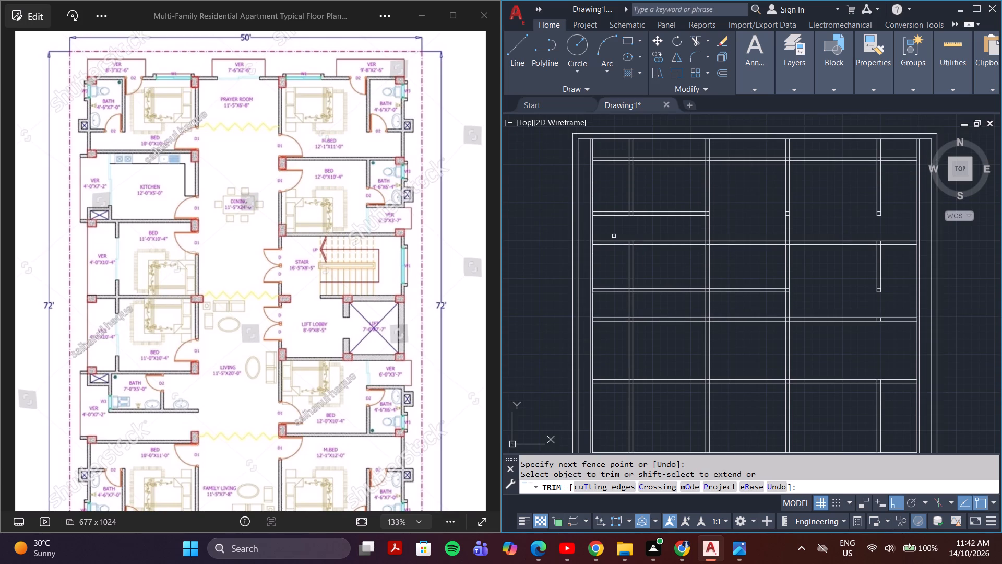
pyautogui.click(654, 234)
pyautogui.click(655, 203)
# Trim the fourth horizontal wall from the north between the western interior wall and the long east-central wall.
pyautogui.click(663, 280)
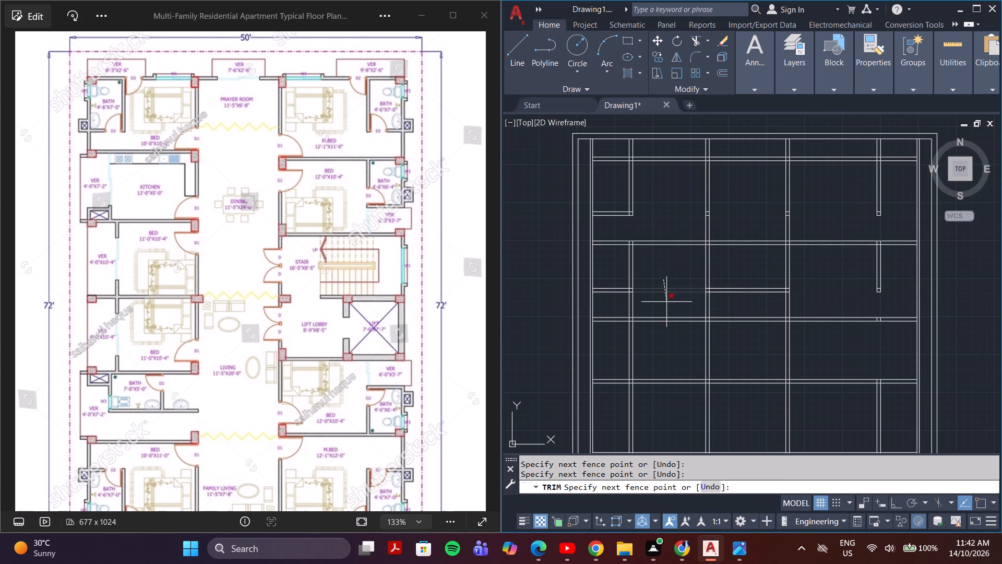
pyautogui.click(666, 305)
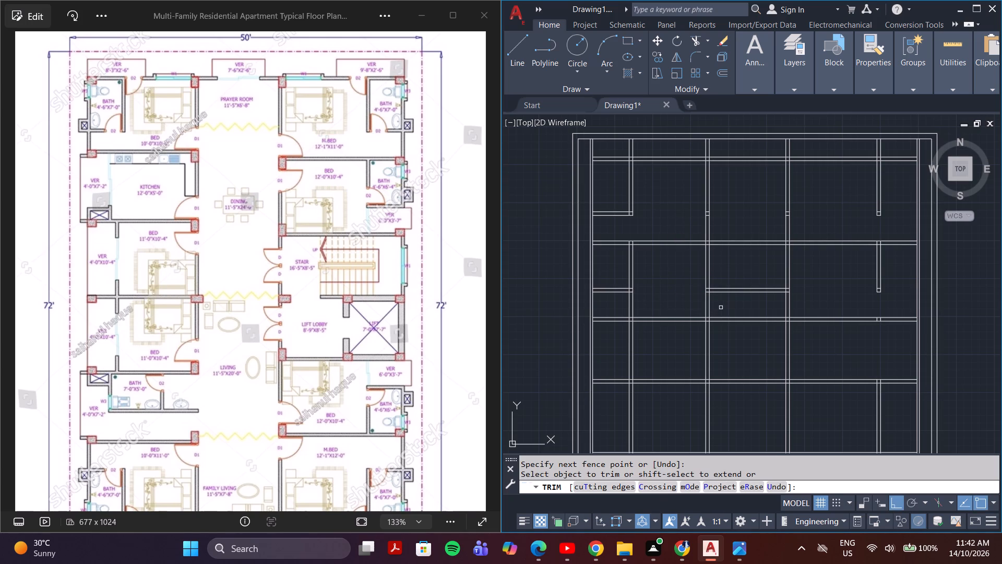
pyautogui.click(724, 304)
pyautogui.click(723, 280)
# Examine the plan's southern half against the corresponding rooms in the full reference floor plan image.
pyautogui.moveTo(725, 302); pyautogui.dragTo(727, 276, button='middle')
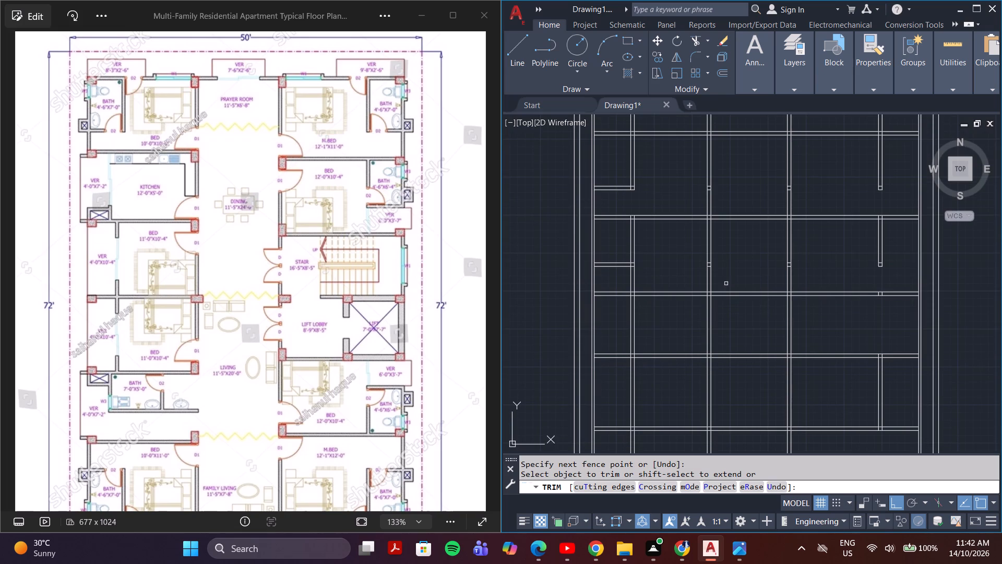
pyautogui.moveTo(717, 334); pyautogui.dragTo(718, 299, button='middle')
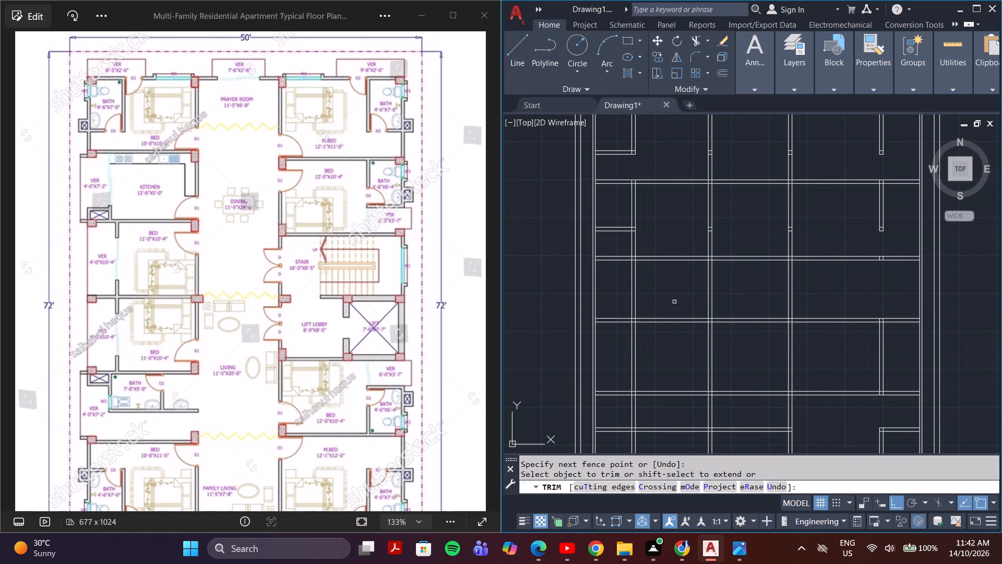
pyautogui.moveTo(678, 309); pyautogui.dragTo(671, 263, button='middle')
pyautogui.moveTo(674, 322); pyautogui.dragTo(674, 320, button='middle')
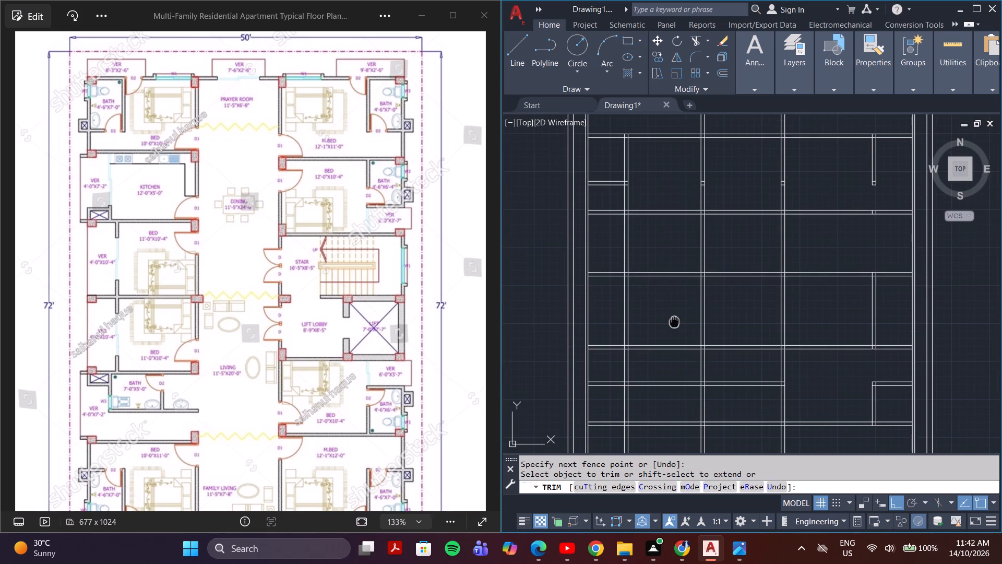
pyautogui.moveTo(674, 320); pyautogui.dragTo(670, 253, button='middle')
pyautogui.moveTo(675, 309); pyautogui.dragTo(663, 228, button='middle')
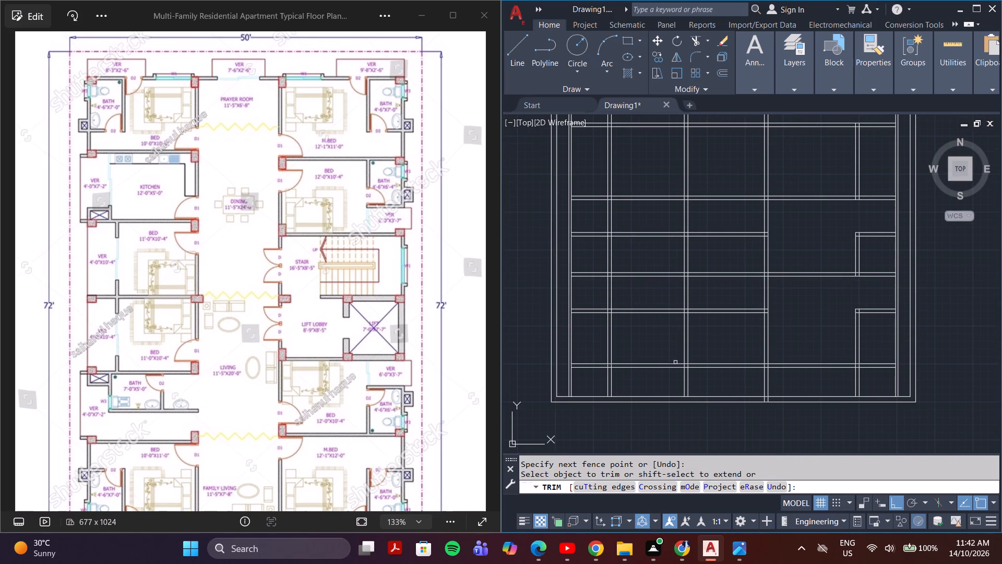
pyautogui.moveTo(308, 367); pyautogui.dragTo(309, 283, button='middle')
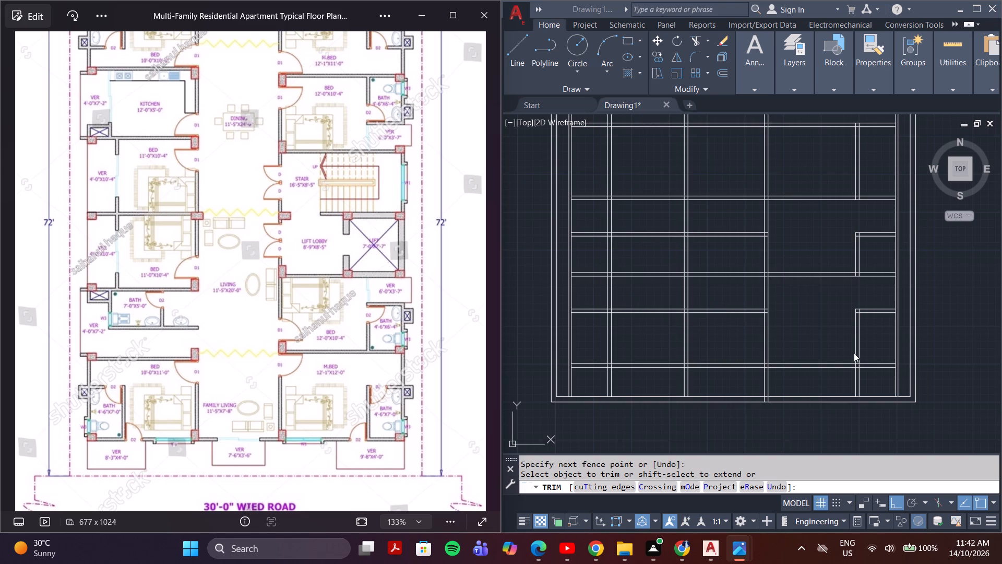
pyautogui.press('Escape')
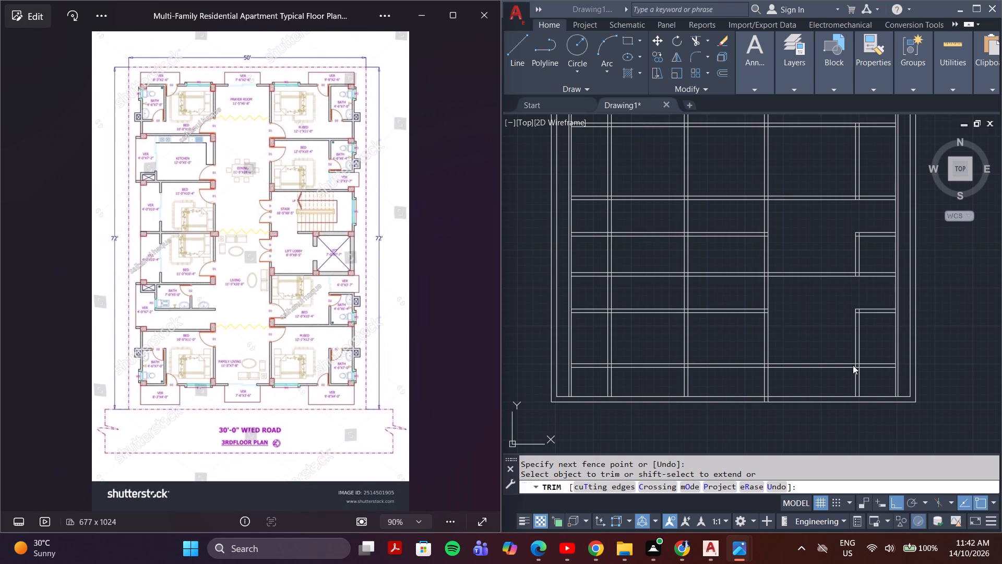
pyautogui.click(773, 337)
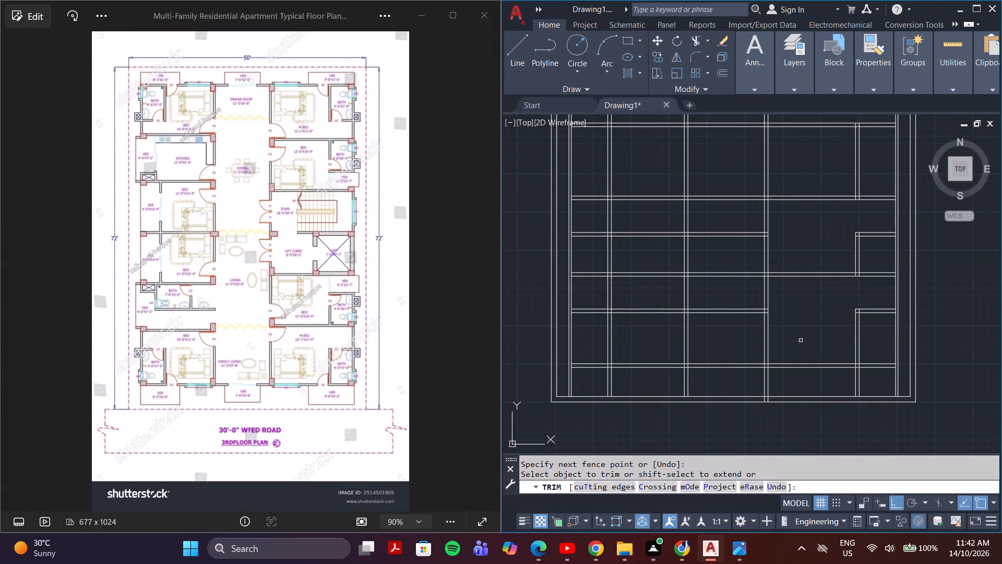
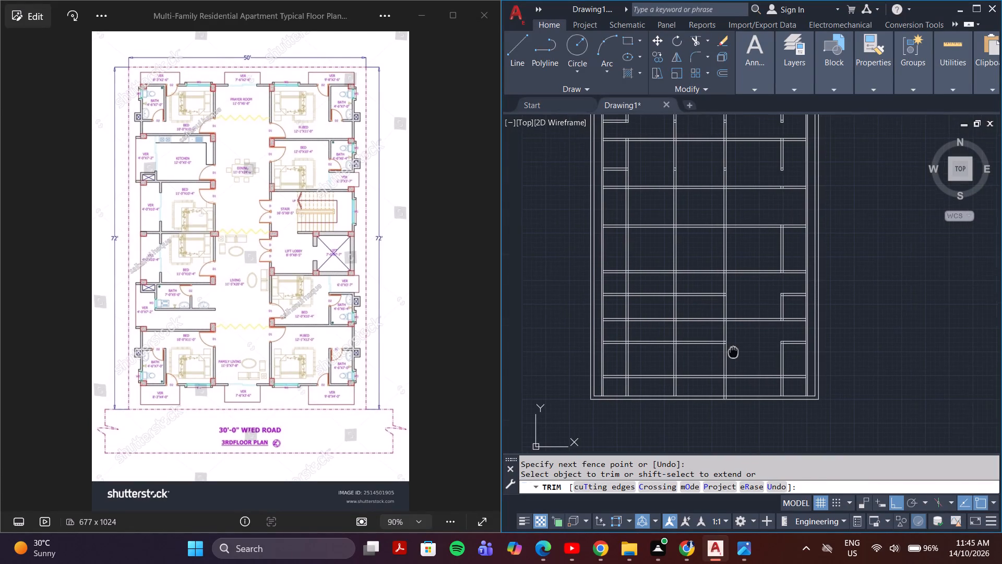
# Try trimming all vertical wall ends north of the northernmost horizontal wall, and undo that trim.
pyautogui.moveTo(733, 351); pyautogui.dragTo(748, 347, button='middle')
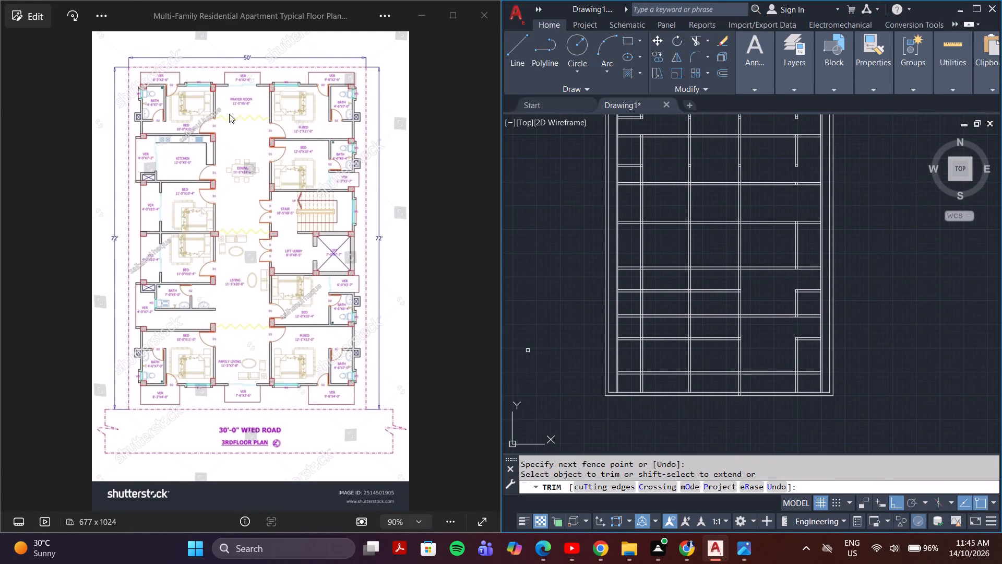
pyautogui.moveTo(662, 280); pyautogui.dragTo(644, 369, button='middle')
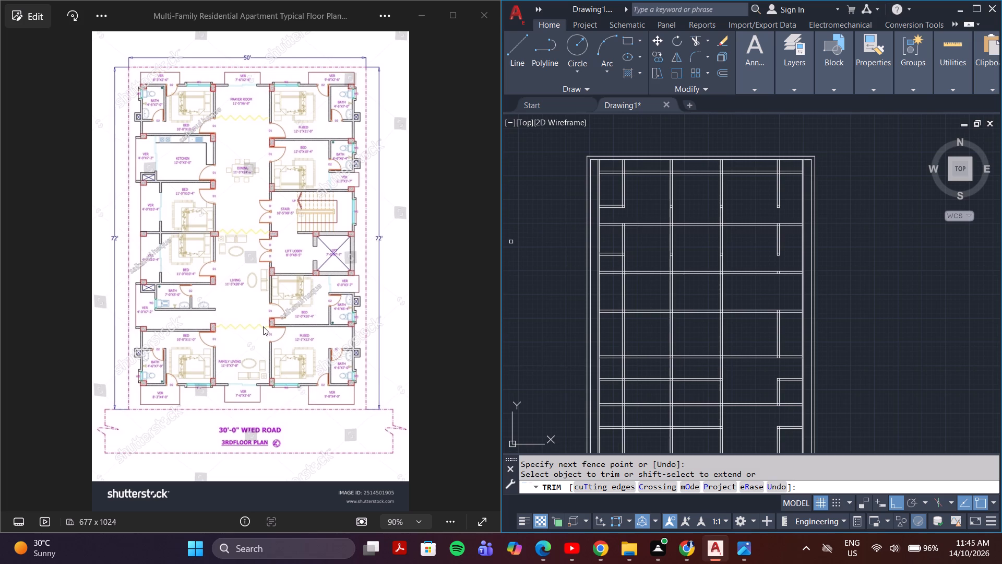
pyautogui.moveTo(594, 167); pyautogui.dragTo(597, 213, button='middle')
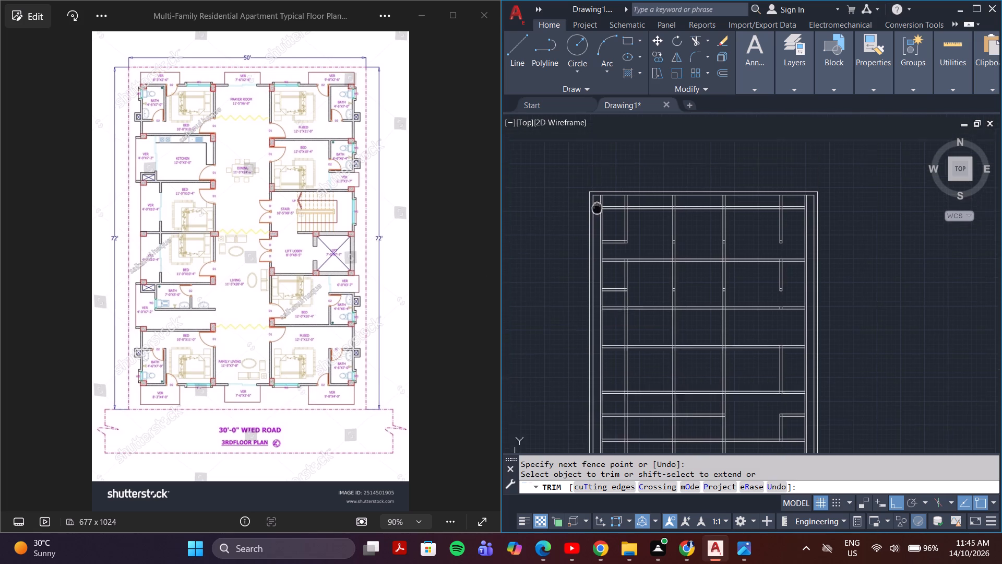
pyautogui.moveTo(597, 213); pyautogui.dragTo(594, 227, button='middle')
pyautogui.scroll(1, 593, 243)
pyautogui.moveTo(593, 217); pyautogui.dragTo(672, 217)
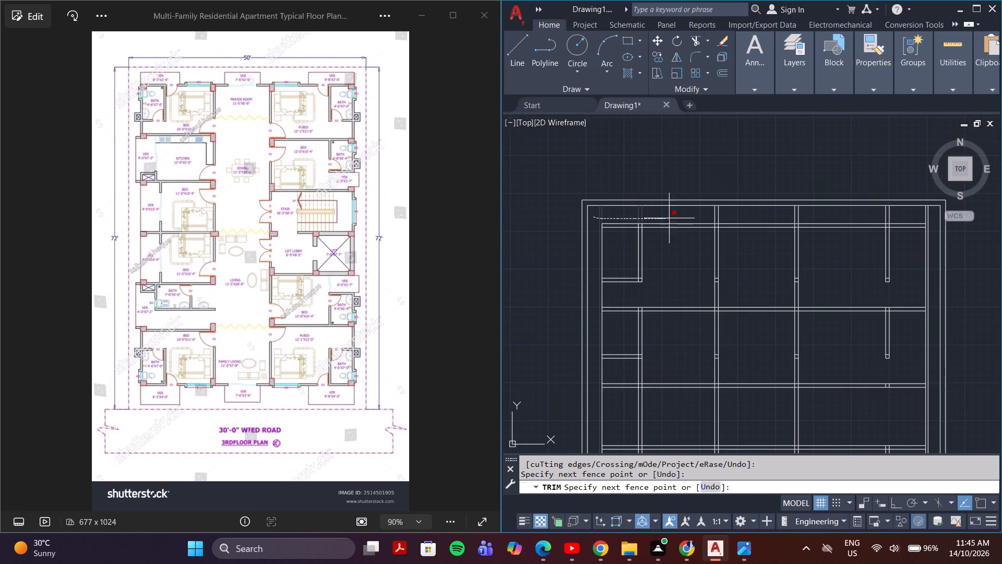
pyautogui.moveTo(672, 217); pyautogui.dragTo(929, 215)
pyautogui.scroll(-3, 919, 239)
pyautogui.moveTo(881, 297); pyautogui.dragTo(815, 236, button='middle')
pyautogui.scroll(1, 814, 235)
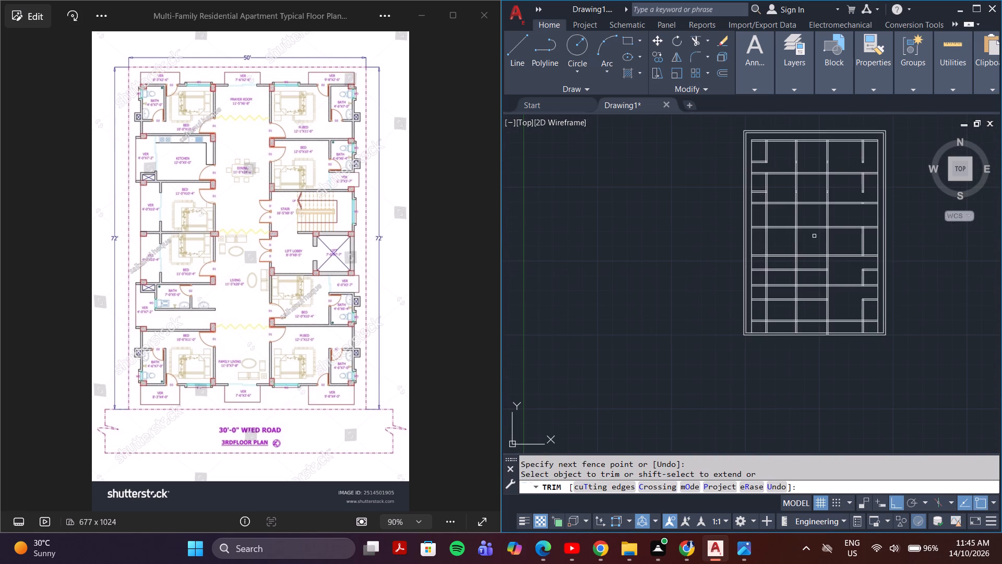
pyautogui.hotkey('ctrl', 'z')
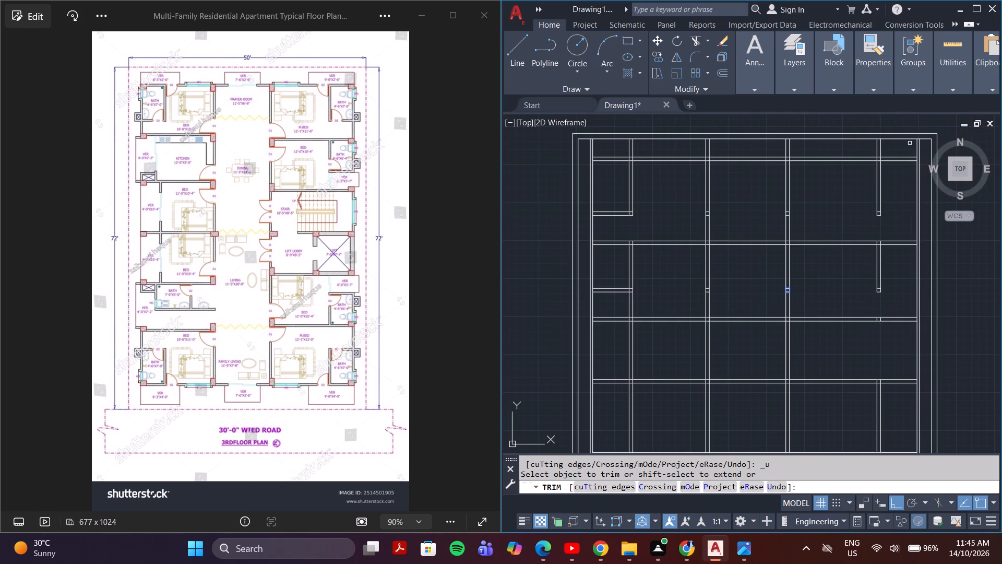
# Draw a short line extending the northernmost horizontal wall's outer edge to the outer line of the east wall.
pyautogui.scroll(1, 918, 149)
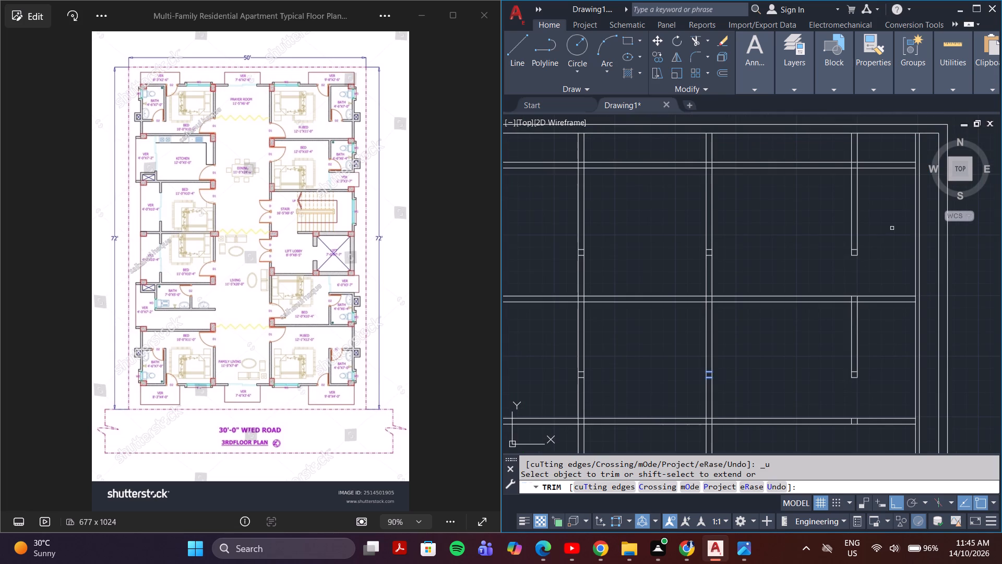
pyautogui.press('Escape')
pyautogui.press('l')
pyautogui.press('Return')
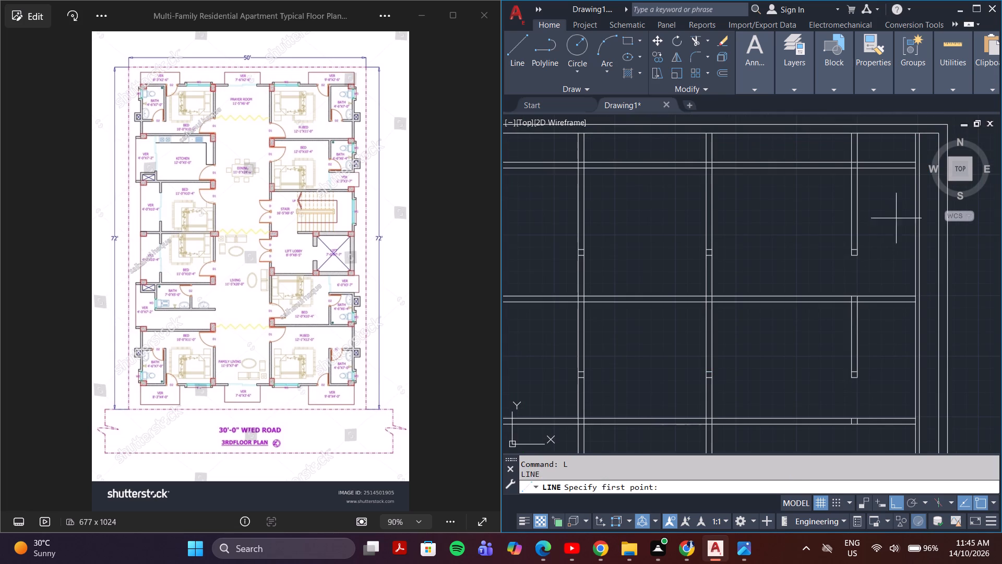
pyautogui.click(916, 165)
pyautogui.scroll(3, 921, 159)
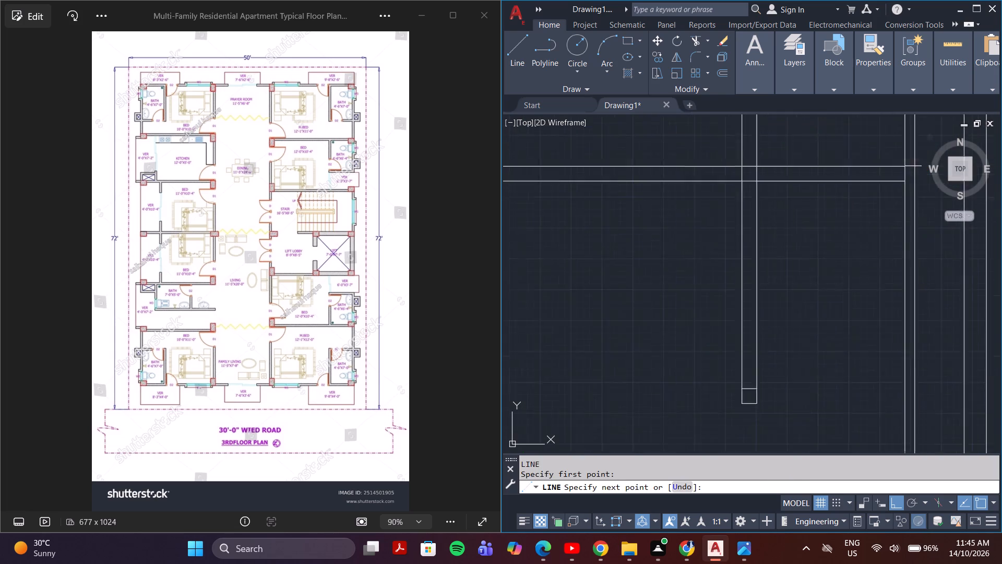
pyautogui.click(910, 169)
pyautogui.press('Escape')
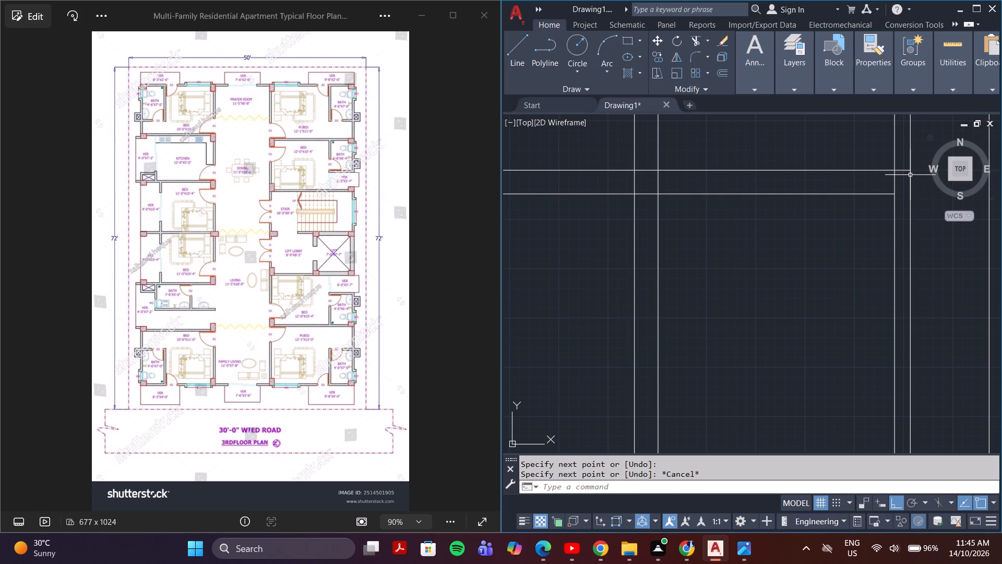
# Trim the east, eastern interior and two central vertical walls' ends north of the northernmost horizontal wall.
pyautogui.scroll(-2, 910, 175)
pyautogui.scroll(-1, 865, 206)
pyautogui.moveTo(866, 227); pyautogui.dragTo(862, 251, button='middle')
pyautogui.write('tr')
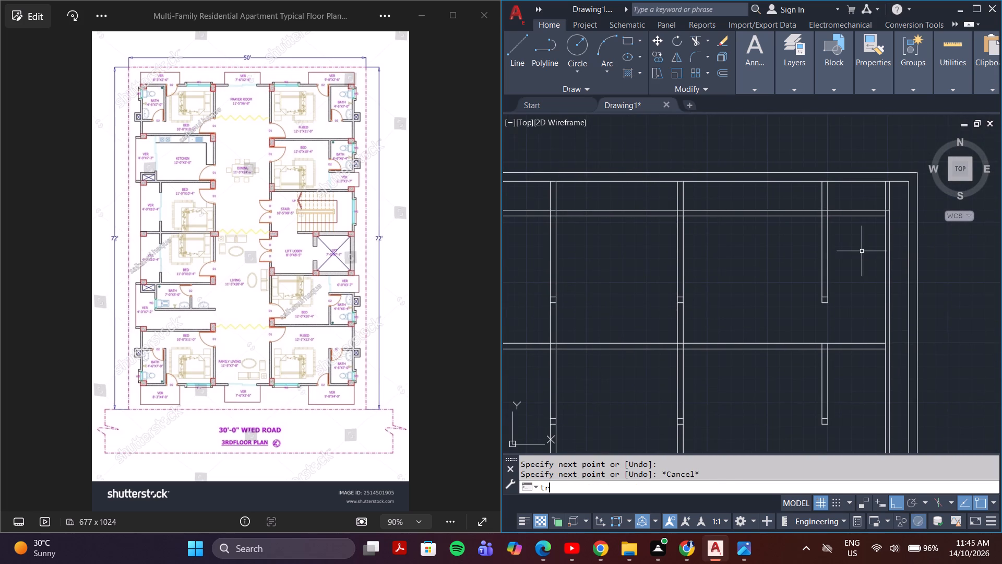
pyautogui.press('Return')
pyautogui.click(897, 192)
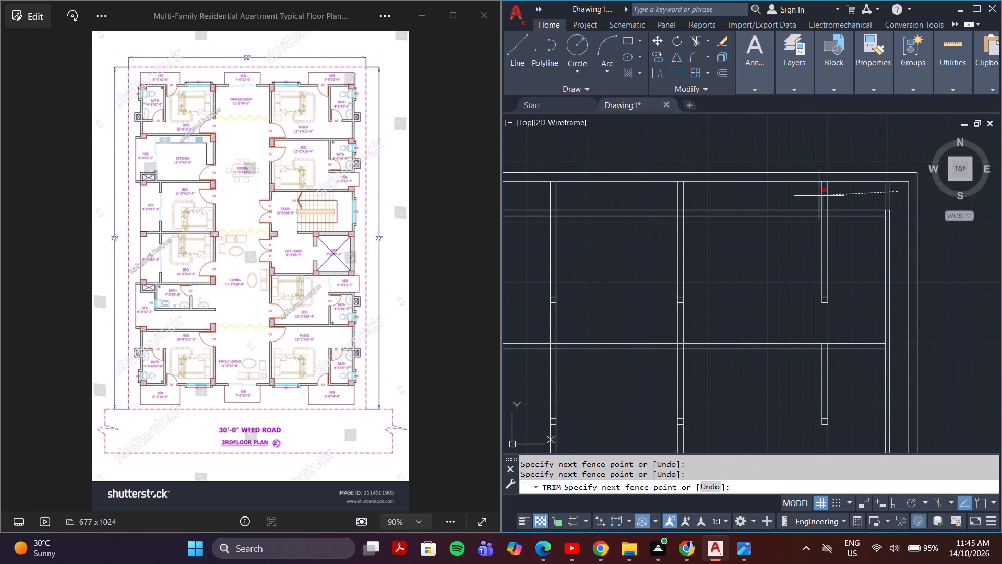
pyautogui.click(808, 196)
pyautogui.scroll(-2, 795, 210)
pyautogui.scroll(3, 748, 214)
pyautogui.click(788, 182)
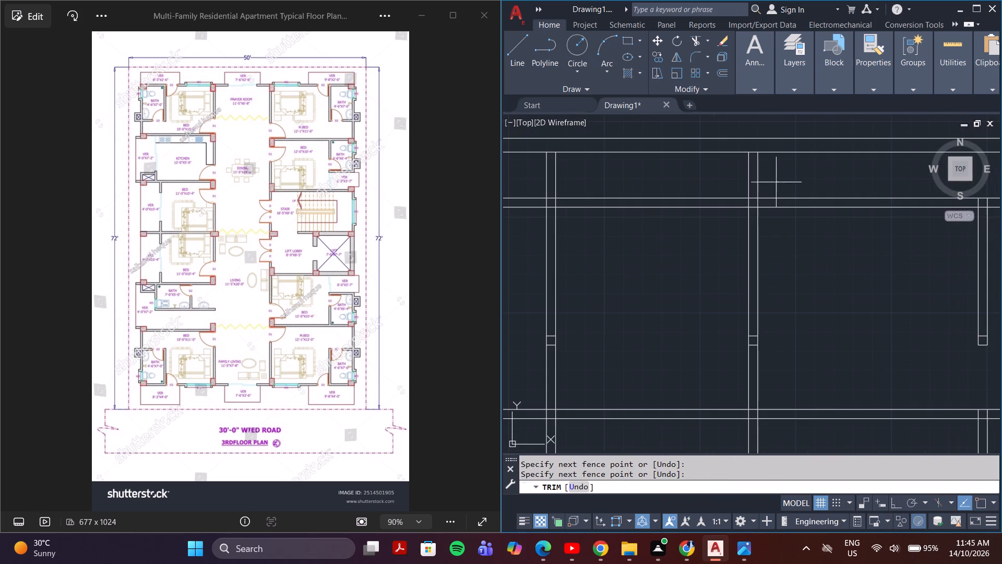
pyautogui.click(525, 170)
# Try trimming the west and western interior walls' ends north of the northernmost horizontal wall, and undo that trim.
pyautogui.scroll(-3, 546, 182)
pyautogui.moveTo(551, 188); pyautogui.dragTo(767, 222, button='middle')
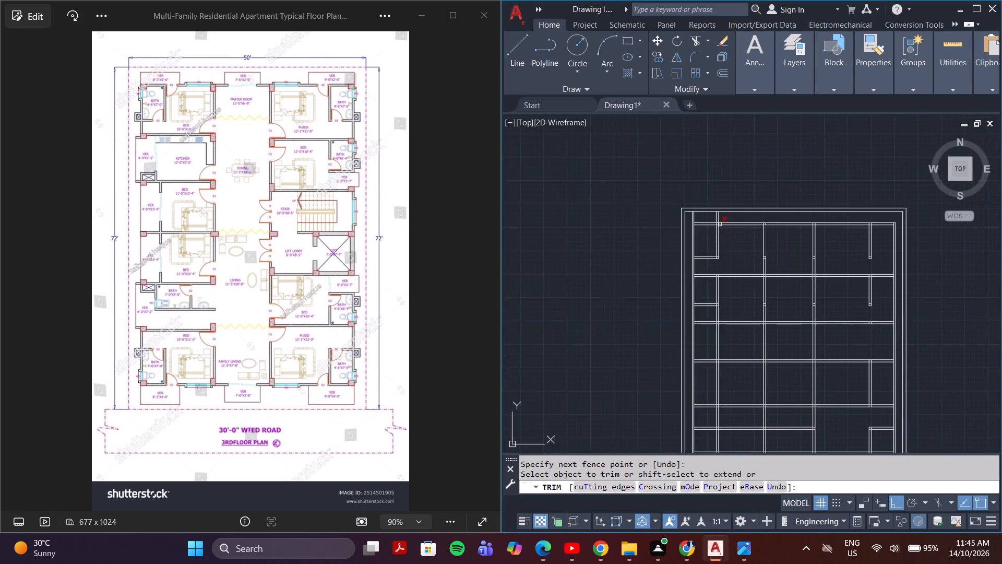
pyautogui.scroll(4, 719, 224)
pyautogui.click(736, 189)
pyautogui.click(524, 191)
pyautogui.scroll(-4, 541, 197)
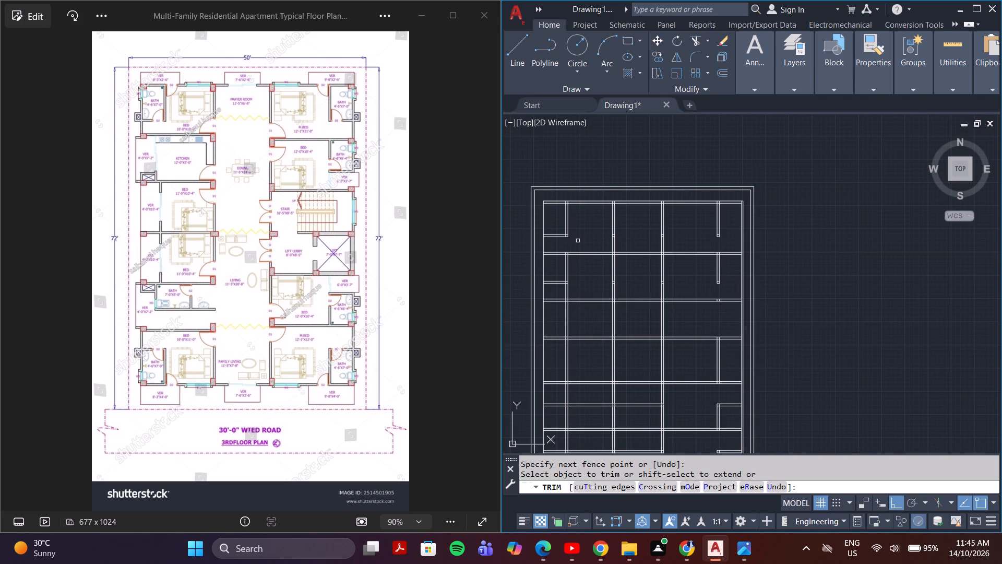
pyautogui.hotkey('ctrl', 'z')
# Draw a line extending the northernmost horizontal wall's outer edge to the outer line of the west wall.
pyautogui.scroll(-3, 578, 239)
pyautogui.moveTo(579, 237); pyautogui.dragTo(857, 243, button='middle')
pyautogui.scroll(2, 791, 245)
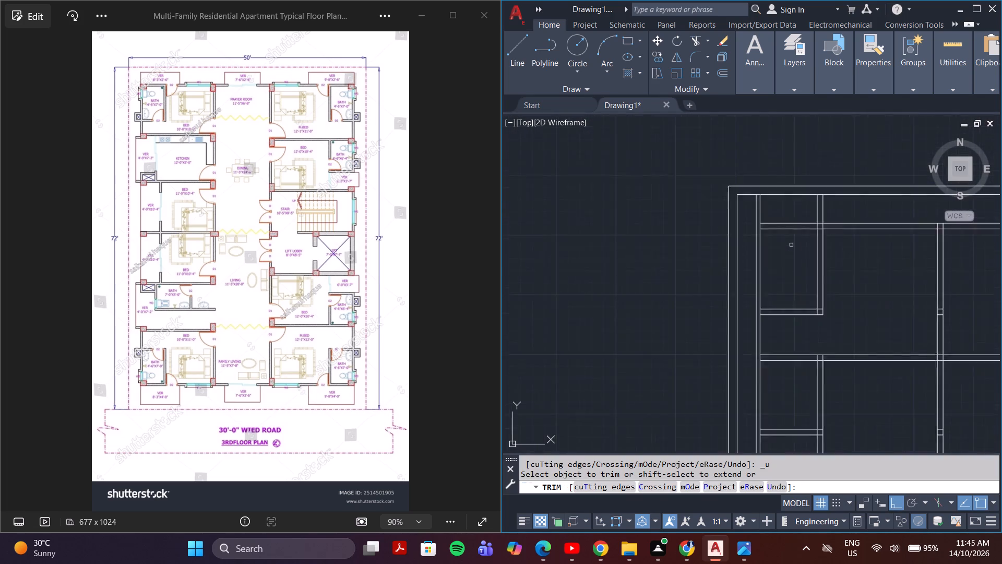
pyautogui.scroll(2, 791, 245)
pyautogui.press('Escape')
pyautogui.press('l')
pyautogui.press('Return')
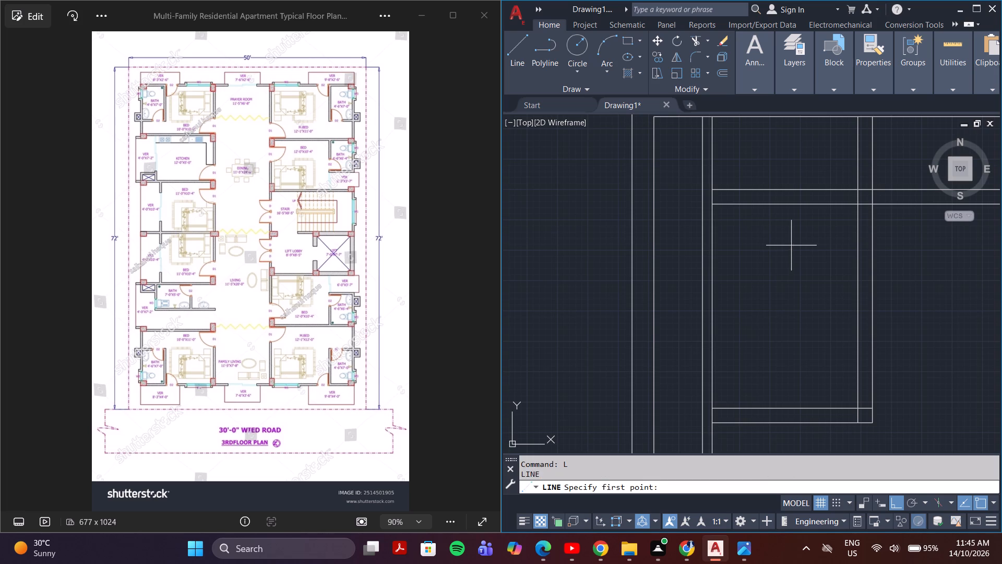
pyautogui.press('Return')
pyautogui.click(713, 190)
pyautogui.click(703, 190)
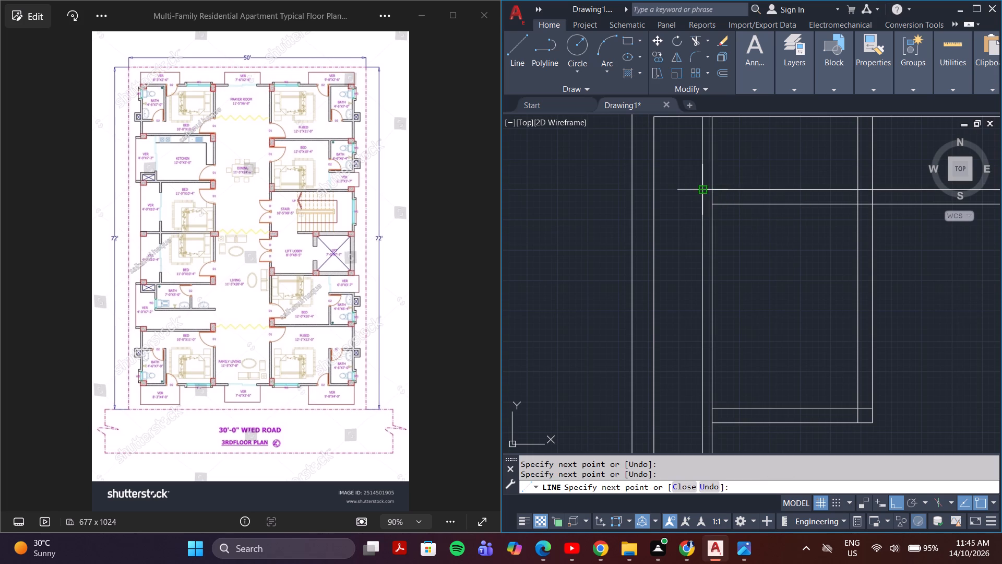
pyautogui.press('Escape')
# Trim the west and western interior walls' ends north of the northernmost horizontal wall.
pyautogui.write('tr')
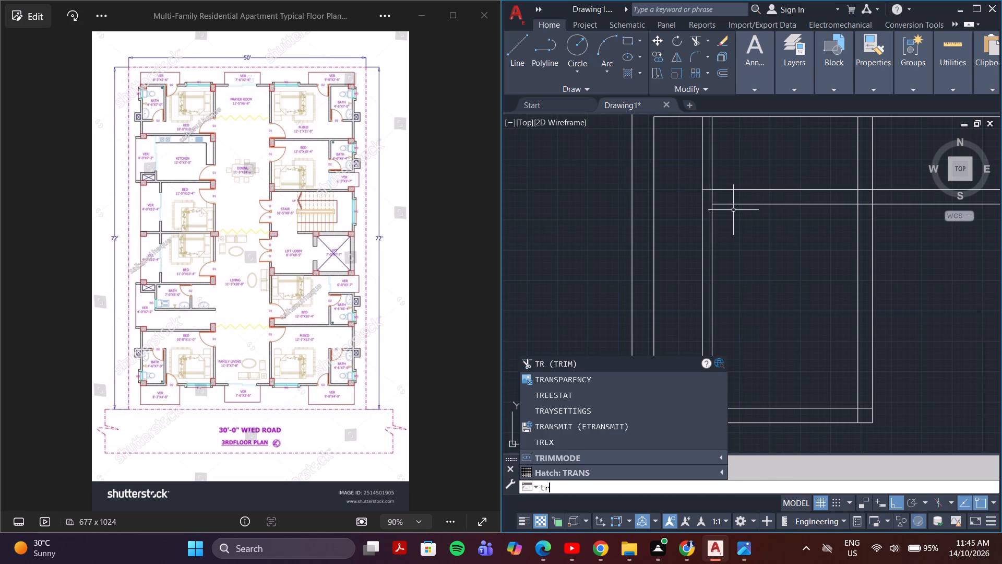
pyautogui.press('Return')
pyautogui.scroll(-3, 775, 201)
pyautogui.moveTo(788, 212); pyautogui.dragTo(736, 251, button='middle')
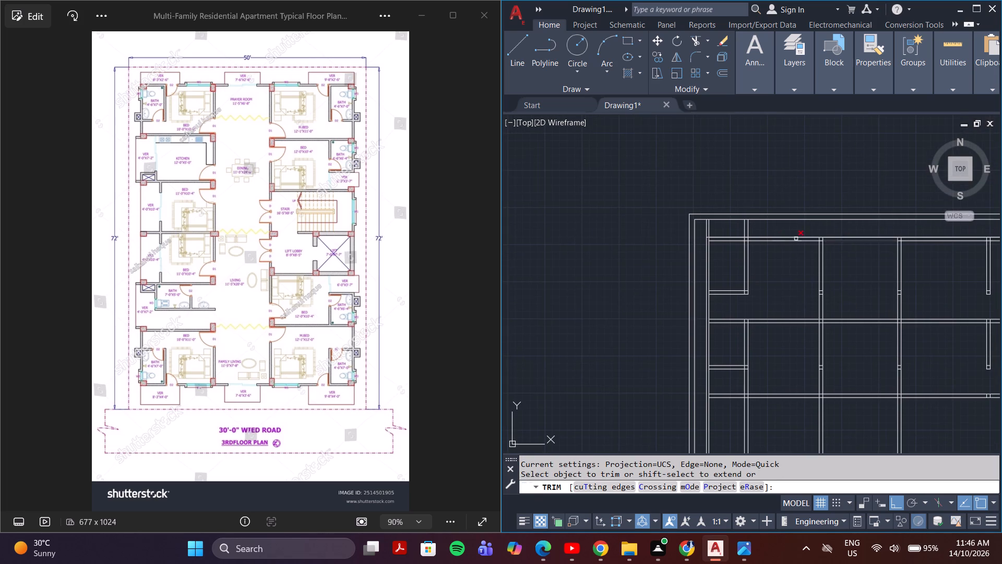
pyautogui.click(759, 226)
pyautogui.click(705, 227)
pyautogui.scroll(-4, 714, 229)
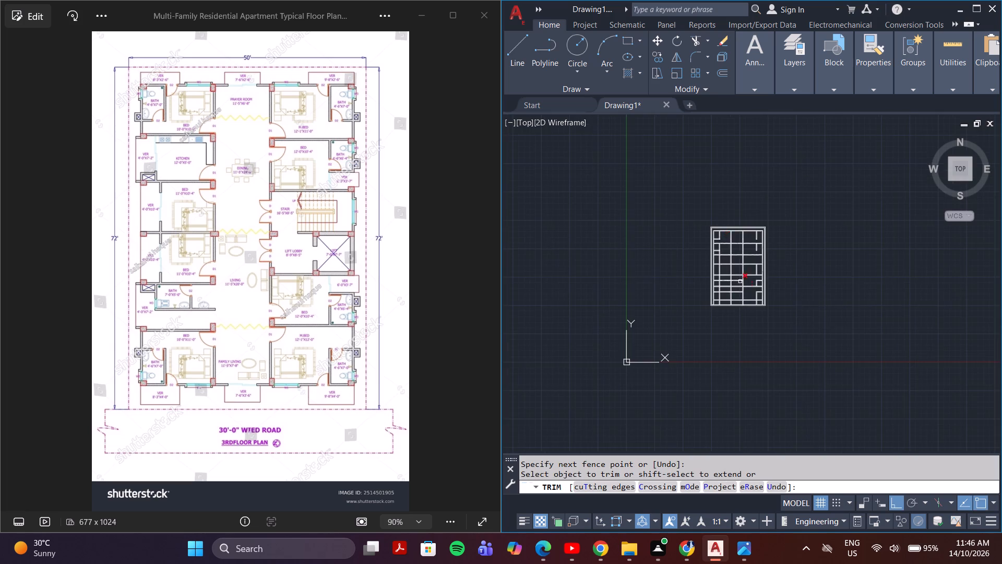
# Draw a short line extending the southernmost horizontal wall's outer edge to the outer line of the west wall.
pyautogui.moveTo(745, 289); pyautogui.dragTo(732, 240, button='middle')
pyautogui.scroll(6, 730, 240)
pyautogui.moveTo(687, 238); pyautogui.dragTo(701, 441, button='middle')
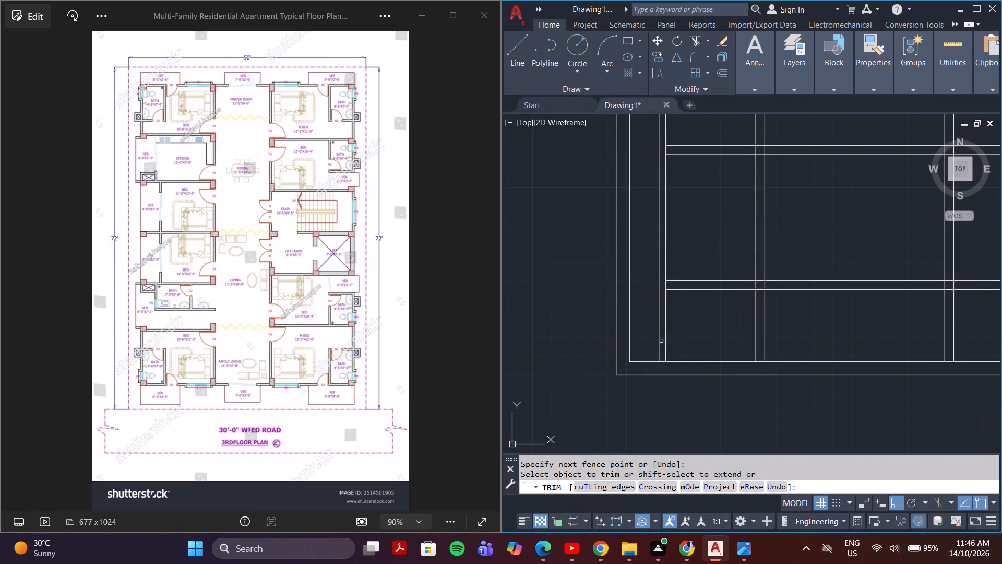
pyautogui.click(657, 332)
pyautogui.press('Escape')
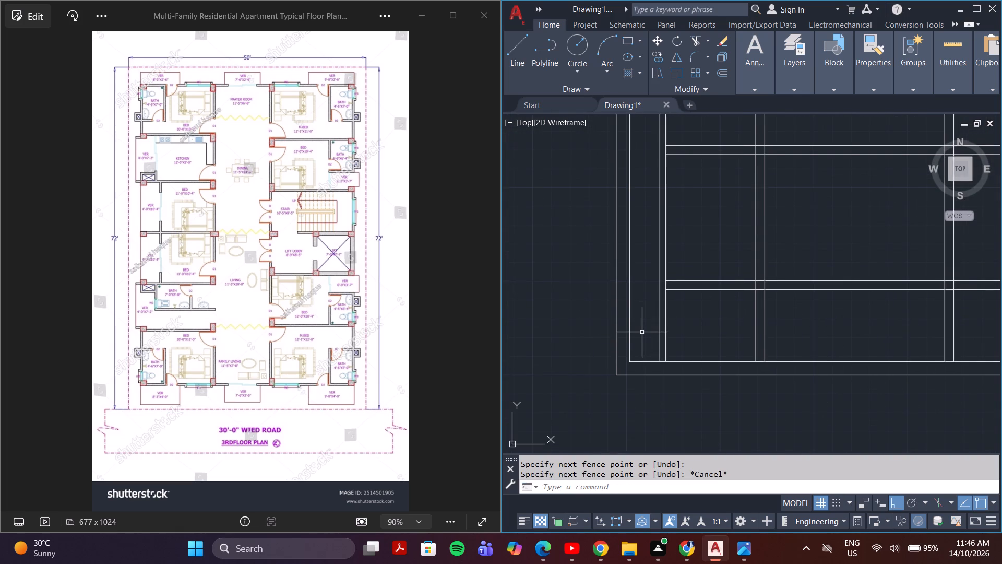
pyautogui.press('l')
pyautogui.press('Return')
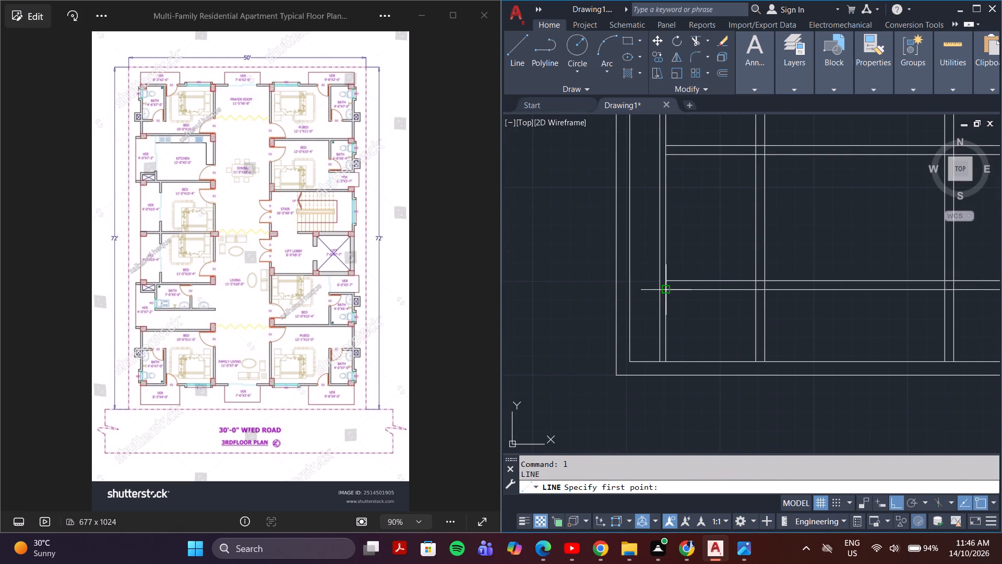
pyautogui.click(665, 289)
pyautogui.click(658, 289)
pyautogui.scroll(-3, 678, 306)
pyautogui.press('Escape')
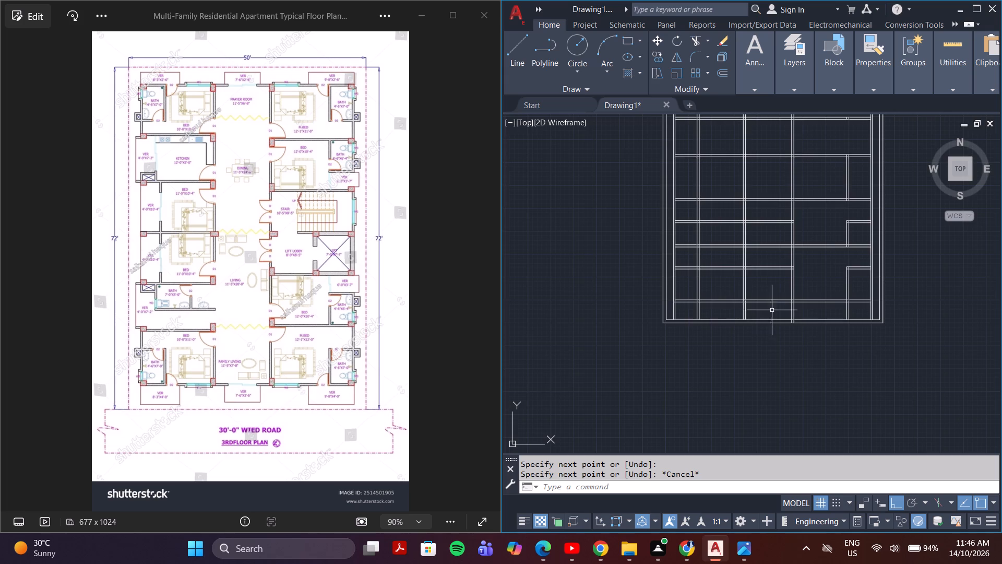
# Draw a short line extending the southernmost horizontal wall's outer edge to the outer line of the east wall.
pyautogui.scroll(3, 842, 313)
pyautogui.moveTo(872, 303); pyautogui.dragTo(797, 311, button='middle')
pyautogui.press('l')
pyautogui.press('Return')
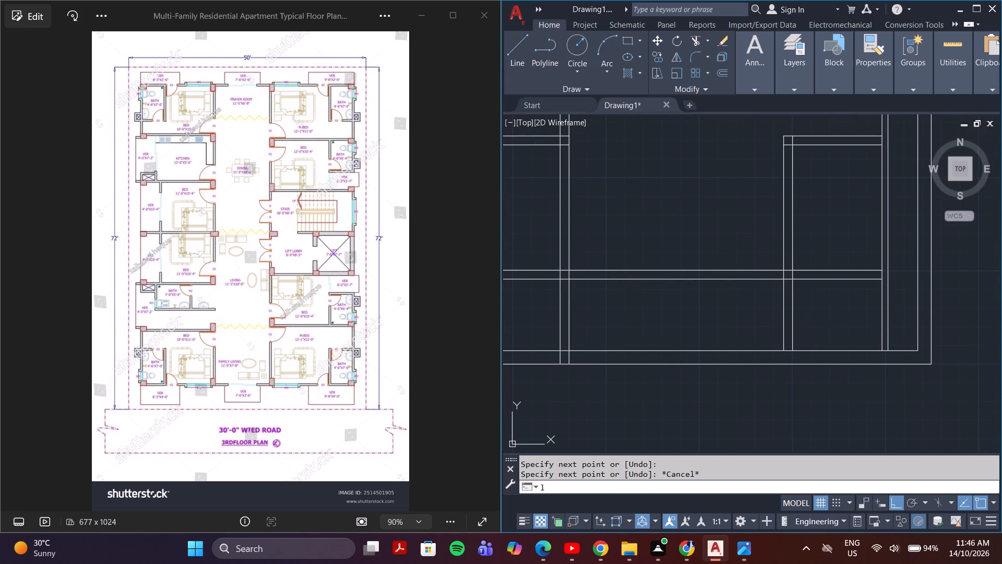
pyautogui.click(882, 279)
pyautogui.click(888, 279)
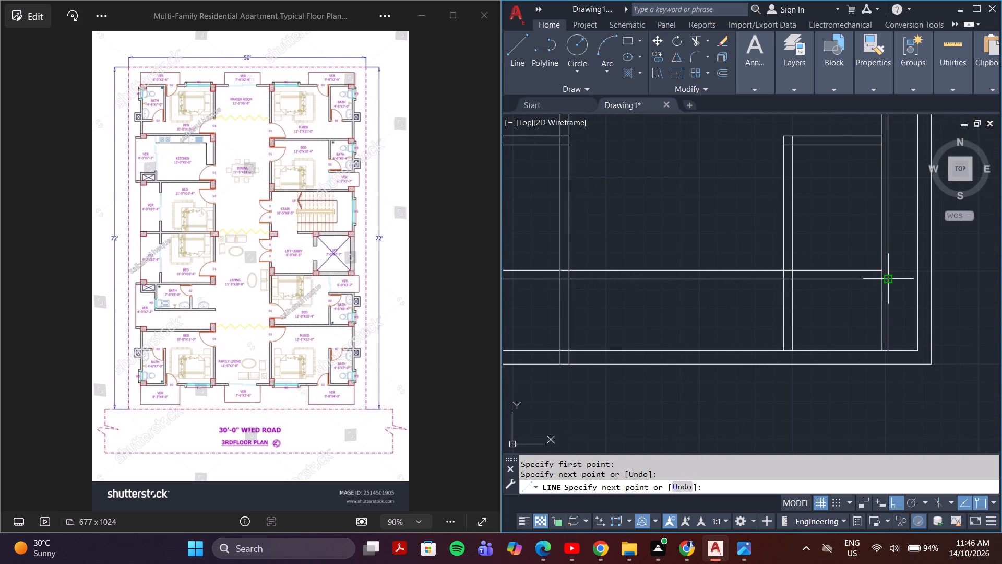
pyautogui.press('Escape')
# Trim the east, eastern interior and long east-central walls' ends between the southernmost horizontal wall and the inner boundary line.
pyautogui.write('tr')
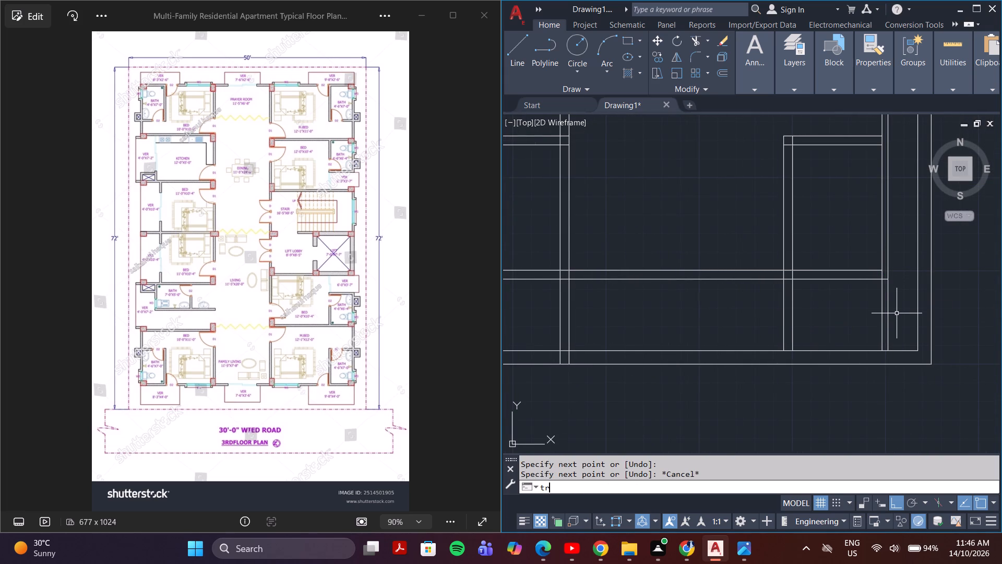
pyautogui.press('Return')
pyautogui.scroll(4, 887, 276)
pyautogui.click(926, 343)
pyautogui.click(797, 359)
pyautogui.scroll(-4, 797, 361)
pyautogui.moveTo(797, 361); pyautogui.dragTo(869, 337, button='middle')
pyautogui.click(842, 341)
pyautogui.click(540, 371)
pyautogui.scroll(-4, 546, 369)
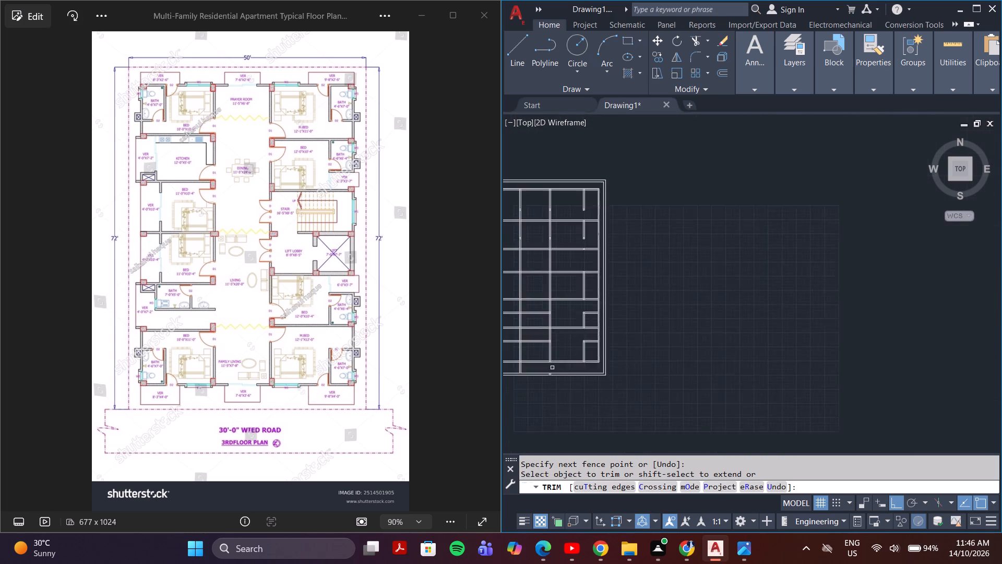
# Trim the west-central, western interior and west walls' ends south of the southernmost horizontal wall.
pyautogui.moveTo(558, 365); pyautogui.dragTo(800, 356, button='middle')
pyautogui.scroll(5, 802, 356)
pyautogui.moveTo(706, 381); pyautogui.dragTo(746, 364, button='middle')
pyautogui.scroll(-3, 749, 363)
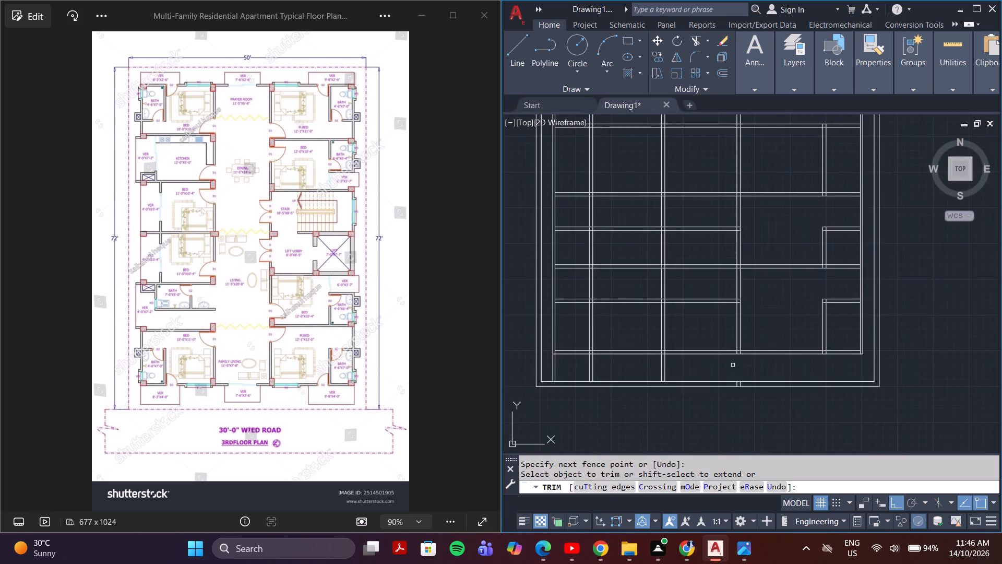
pyautogui.moveTo(733, 365); pyautogui.dragTo(806, 359, button='middle')
pyautogui.click(782, 366)
pyautogui.click(656, 363)
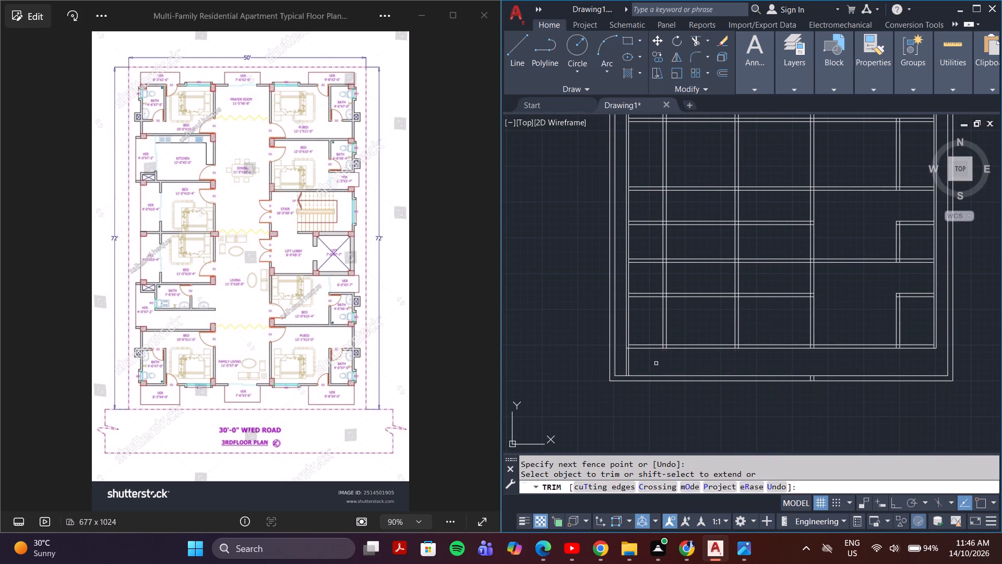
pyautogui.click(656, 363)
pyautogui.click(618, 365)
# Examine the trimmed wall layout, especially its southern half, against the reference floor plan.
pyautogui.scroll(-3, 633, 362)
pyautogui.moveTo(655, 374); pyautogui.dragTo(595, 413, button='middle')
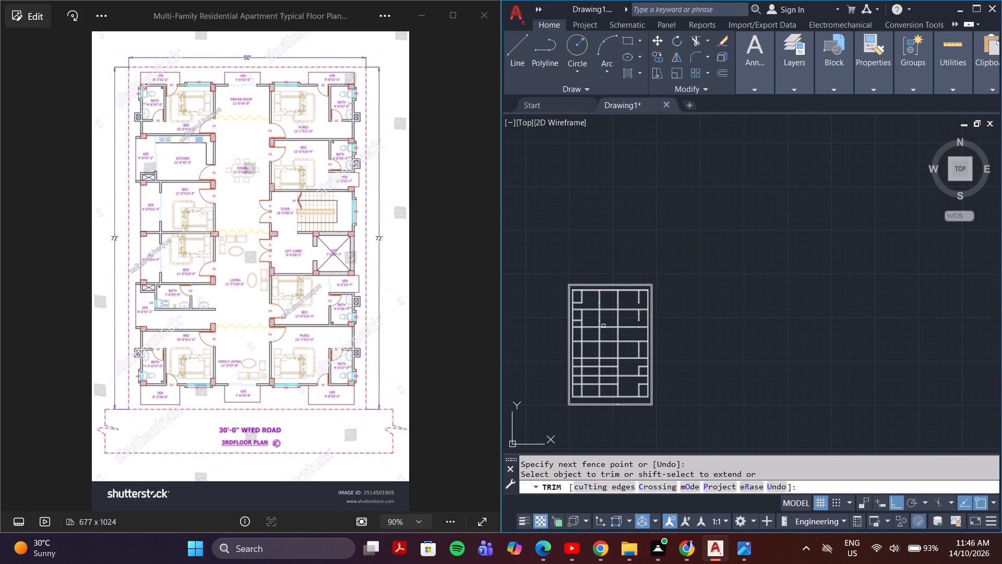
pyautogui.scroll(-2, 597, 328)
pyautogui.scroll(3, 787, 239)
pyautogui.moveTo(817, 236); pyautogui.dragTo(663, 323, button='middle')
pyautogui.scroll(3, 660, 322)
pyautogui.moveTo(660, 322); pyautogui.dragTo(677, 227, button='middle')
pyautogui.scroll(-1, 677, 228)
pyautogui.moveTo(686, 273); pyautogui.dragTo(657, 263, button='middle')
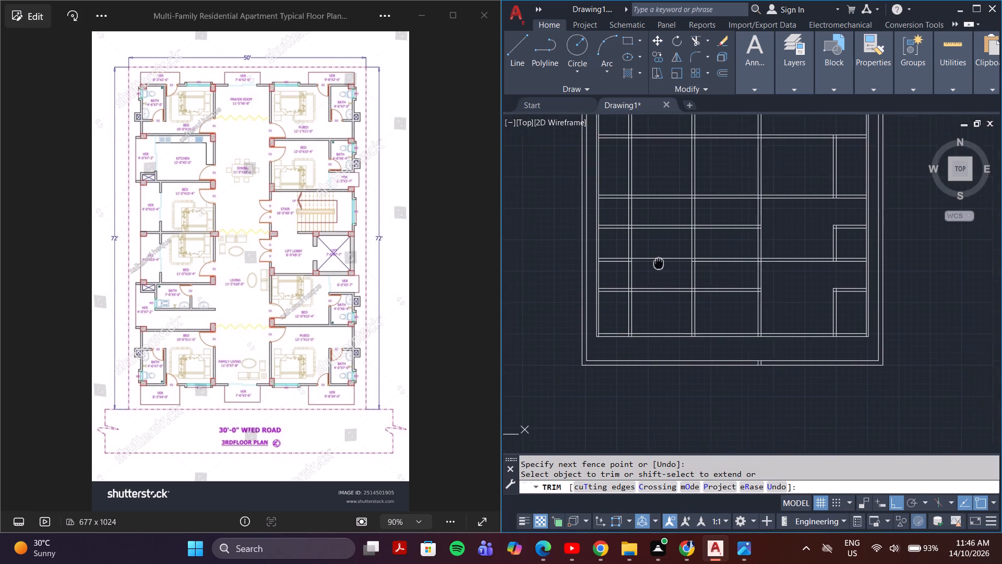
pyautogui.moveTo(657, 263); pyautogui.dragTo(652, 262, button='middle')
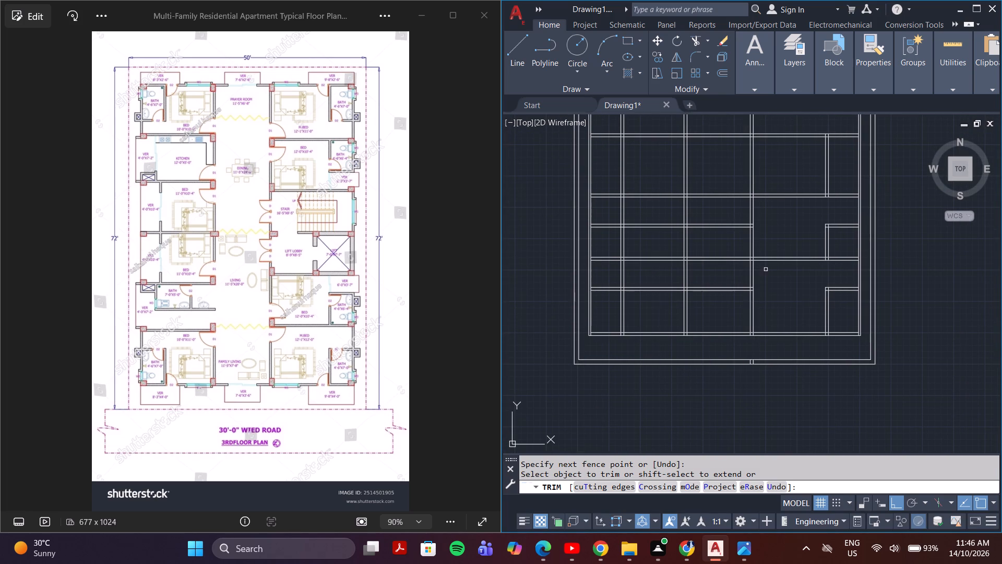
# Trim the second horizontal wall from the south between the western interior and east-central walls, and the western interior wall segment just north of it.
pyautogui.click(721, 306)
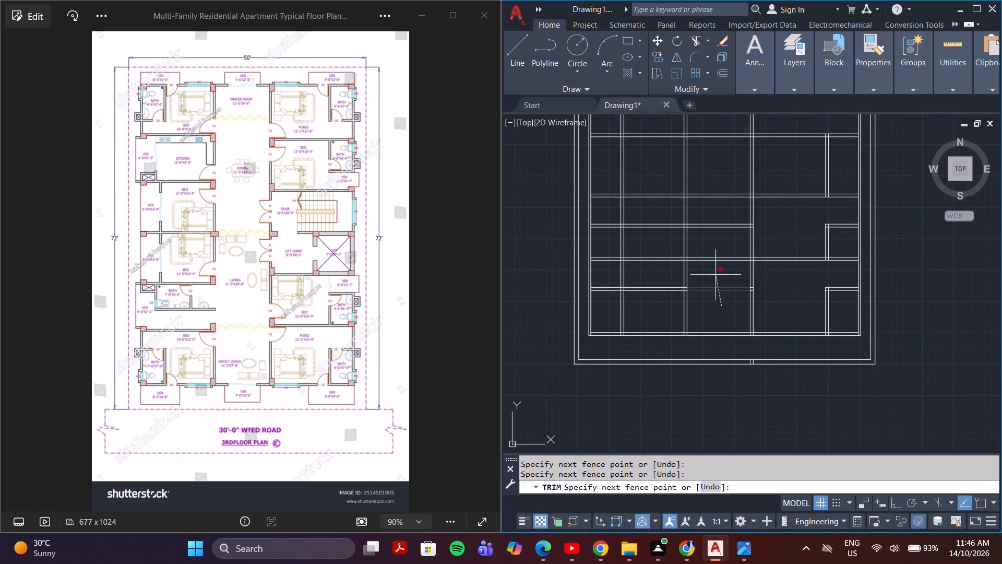
pyautogui.click(715, 275)
pyautogui.click(660, 295)
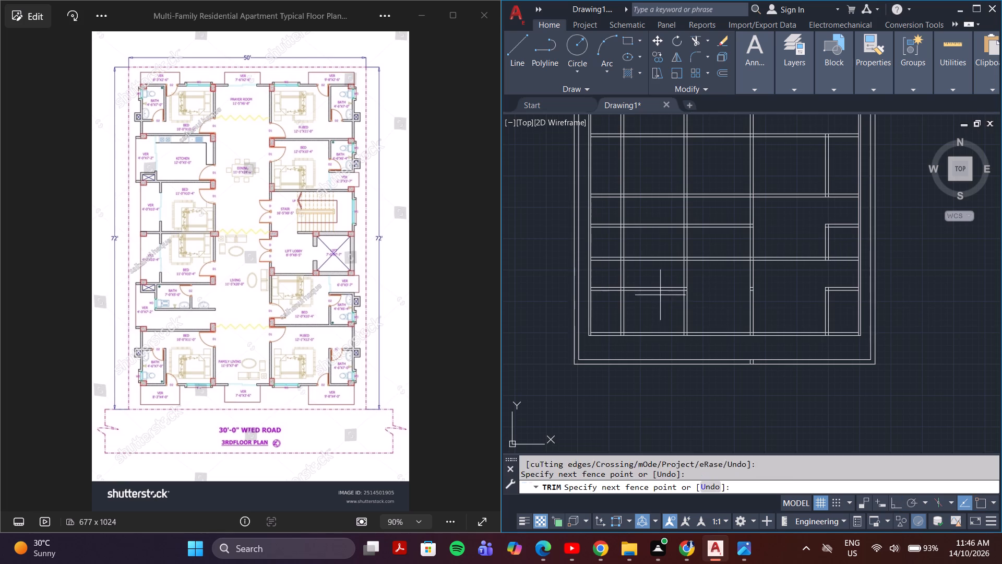
pyautogui.click(659, 274)
pyautogui.click(655, 274)
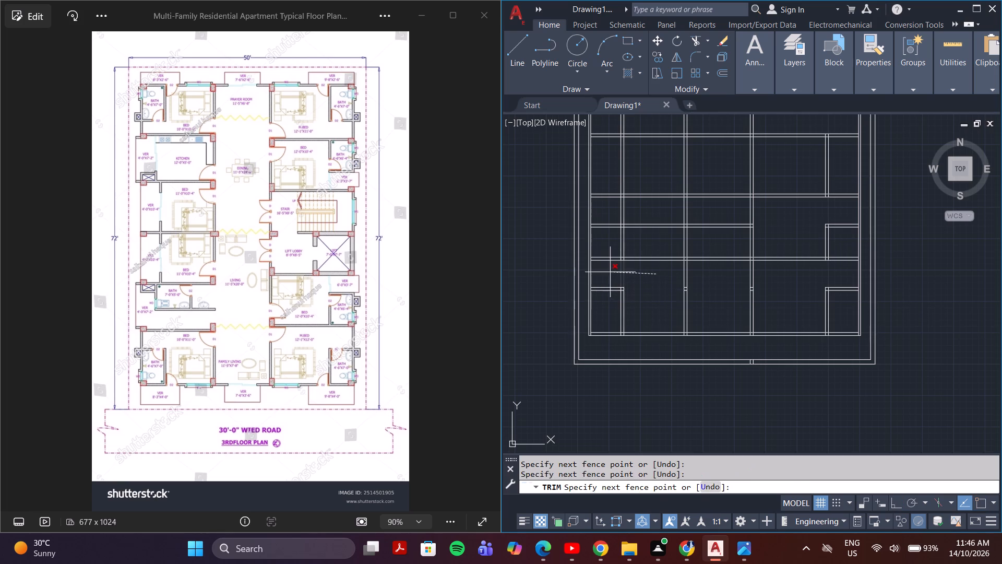
pyautogui.click(610, 272)
# Trim the fourth horizontal wall from the south between the west wall and the western interior wall.
pyautogui.moveTo(640, 268); pyautogui.dragTo(637, 297, button='middle')
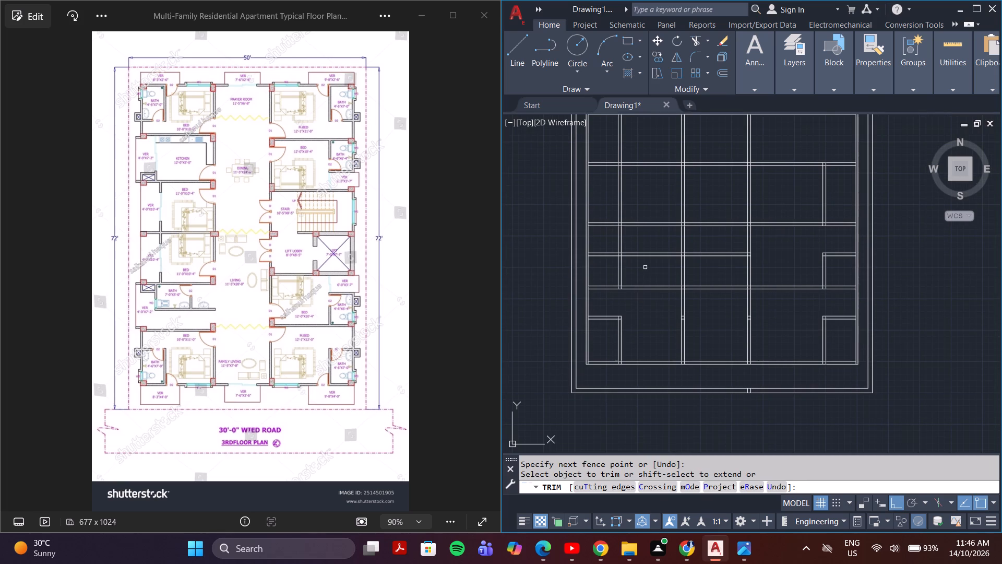
pyautogui.click(604, 245)
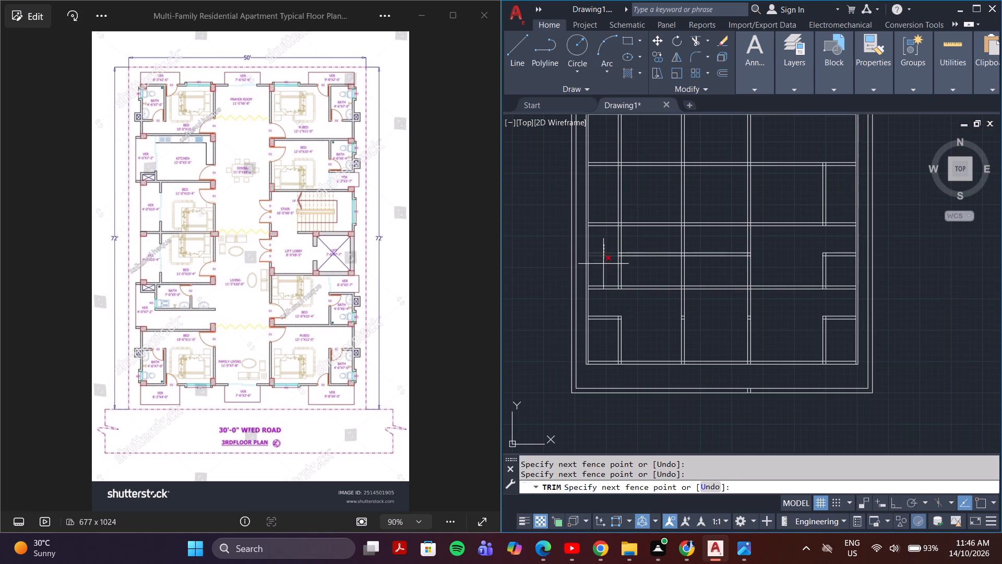
pyautogui.click(603, 264)
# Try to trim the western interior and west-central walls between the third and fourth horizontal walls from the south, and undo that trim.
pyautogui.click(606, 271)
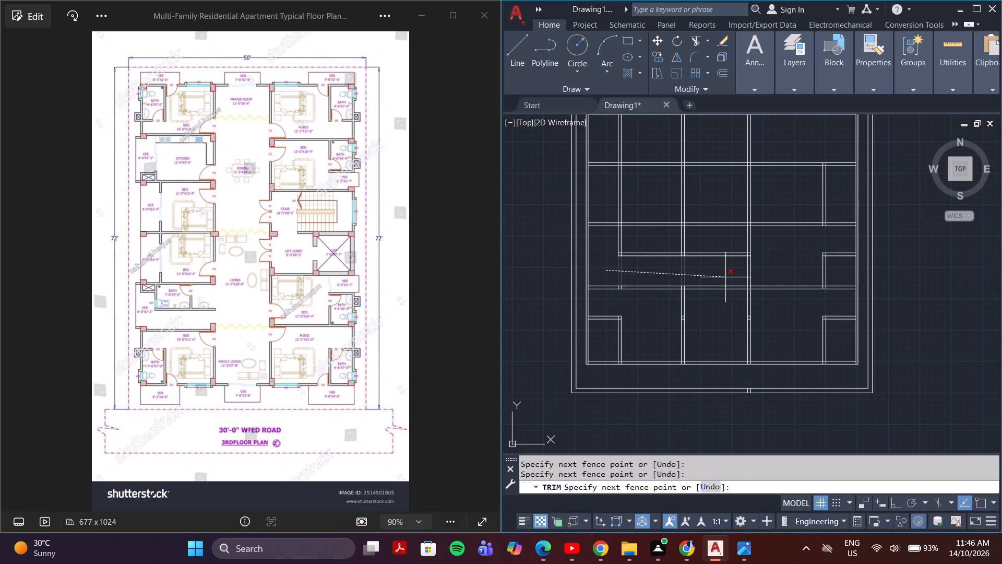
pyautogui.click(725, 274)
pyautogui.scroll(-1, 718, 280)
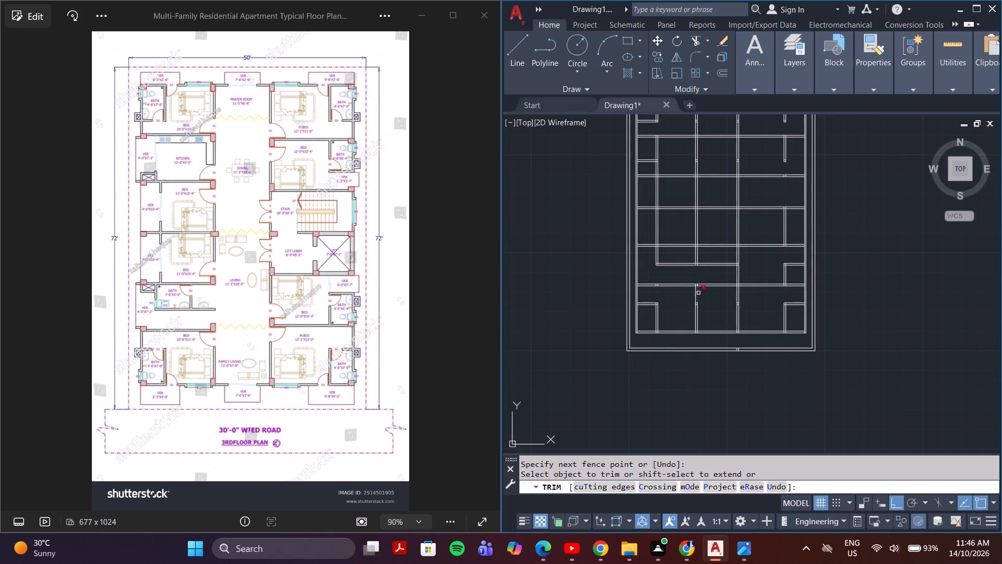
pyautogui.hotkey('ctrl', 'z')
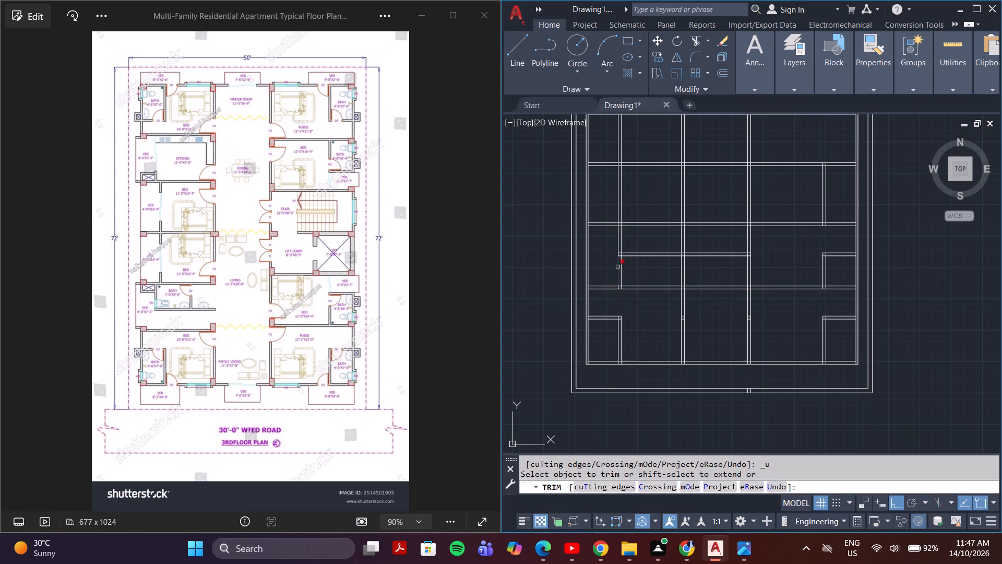
# Trim the western interior wall between the third and fourth horizontal walls from the south, and the fourth horizontal wall between the two central walls.
pyautogui.click(613, 265)
pyautogui.click(652, 272)
pyautogui.click(702, 264)
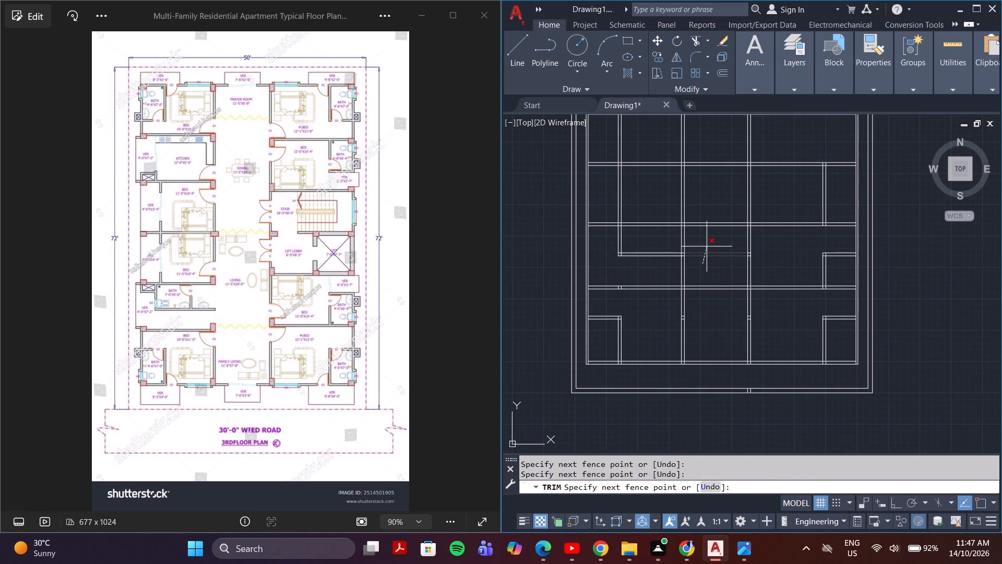
pyautogui.click(707, 245)
# Examine the whole trimmed wall layout, from its southern half up to the northern end, against the reference floor plan.
pyautogui.moveTo(707, 245); pyautogui.dragTo(703, 278, button='middle')
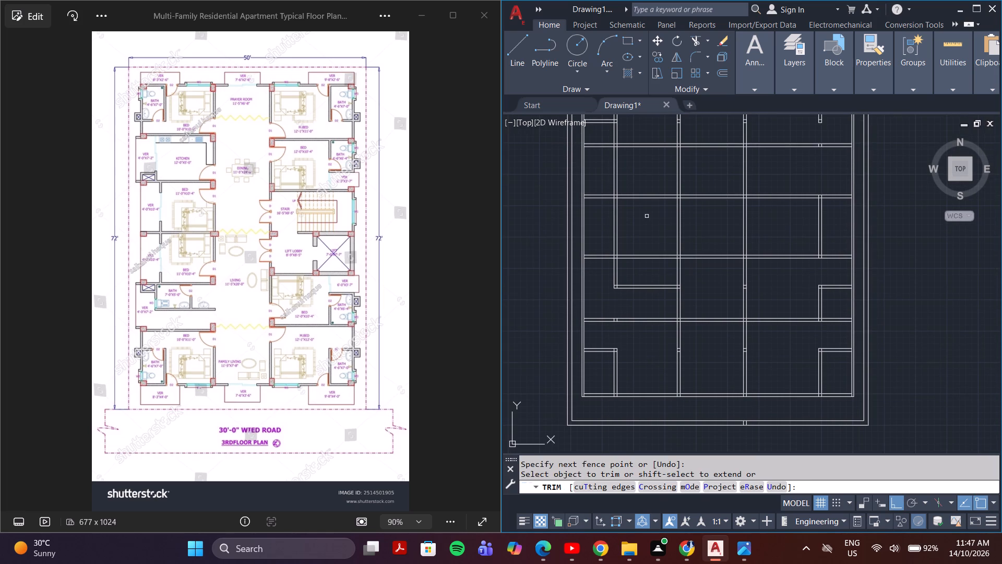
pyautogui.moveTo(647, 216); pyautogui.dragTo(650, 252, button='middle')
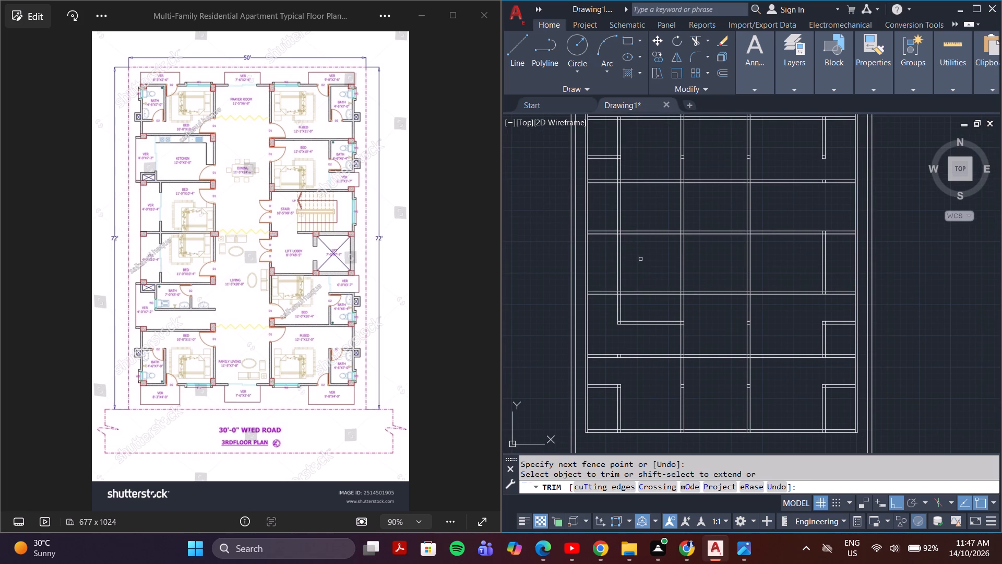
pyautogui.moveTo(648, 220); pyautogui.dragTo(651, 292, button='middle')
pyautogui.moveTo(646, 207); pyautogui.dragTo(648, 263, button='middle')
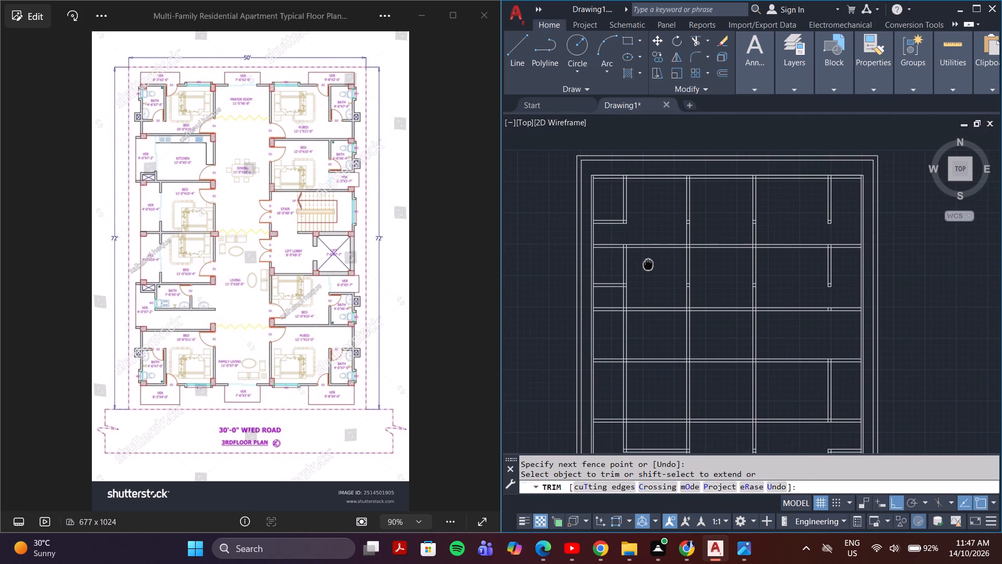
pyautogui.moveTo(648, 263); pyautogui.dragTo(648, 254, button='middle')
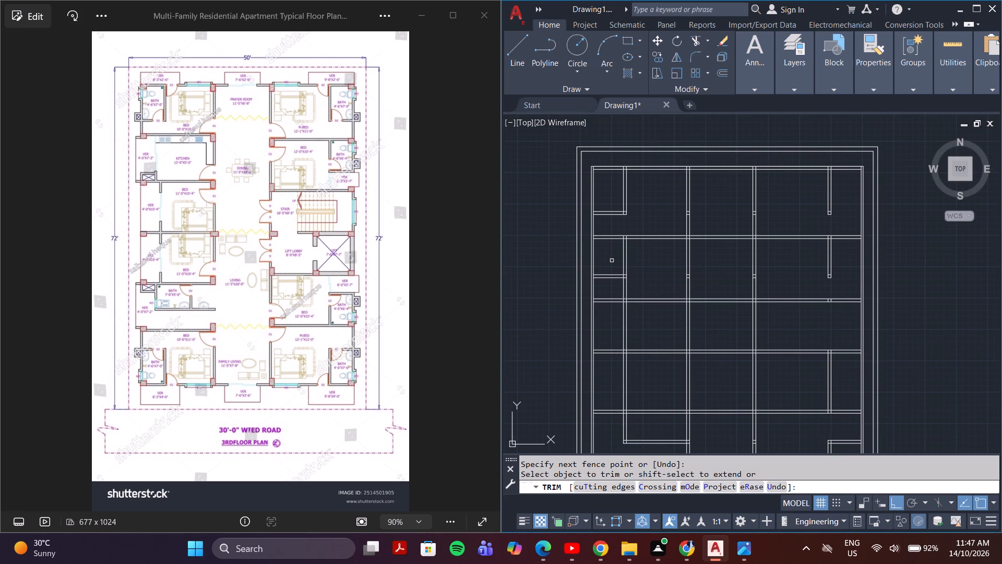
pyautogui.scroll(-2, 629, 280)
pyautogui.moveTo(660, 359); pyautogui.dragTo(606, 340, button='middle')
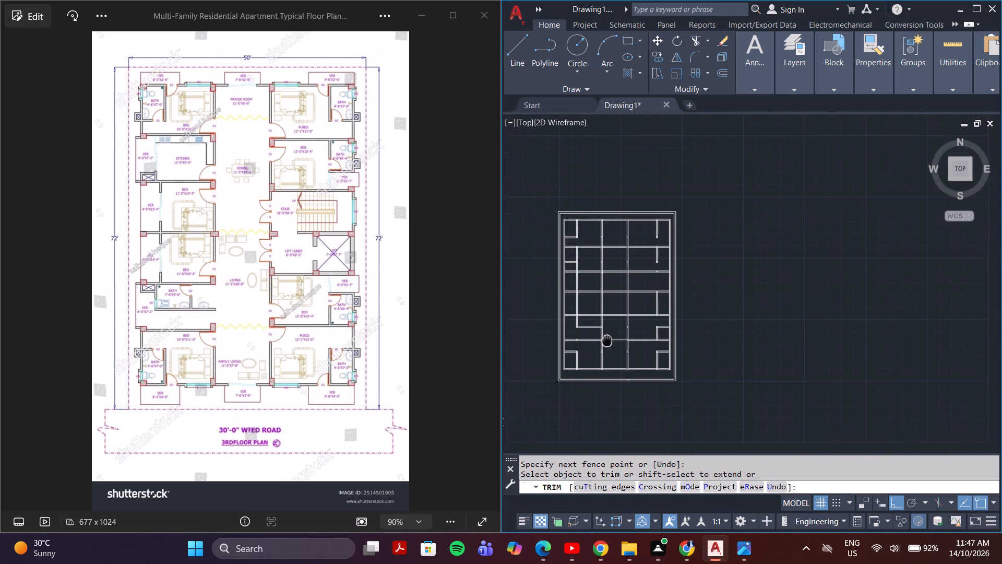
pyautogui.moveTo(606, 340); pyautogui.dragTo(599, 338, button='middle')
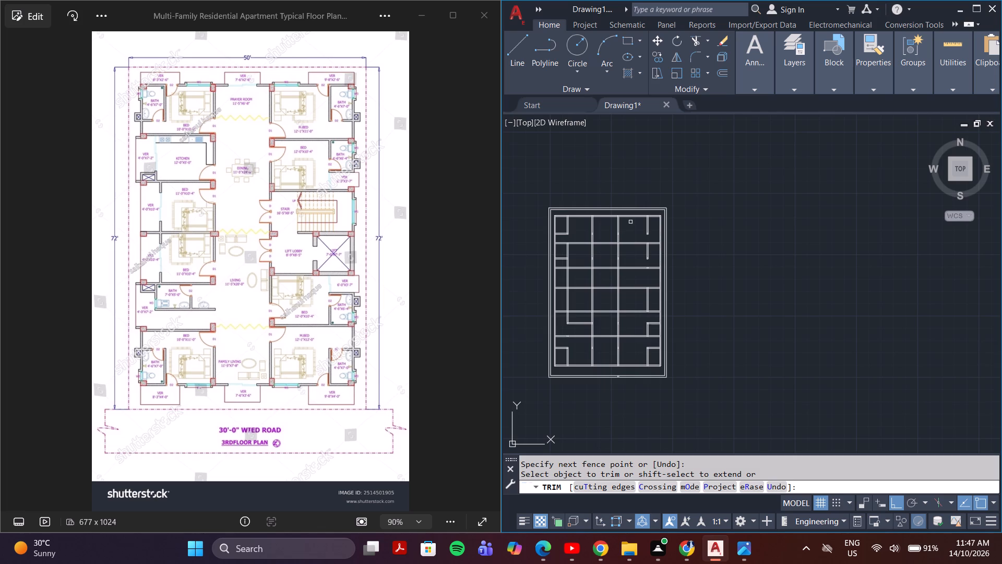
pyautogui.moveTo(730, 285); pyautogui.dragTo(712, 271, button='middle')
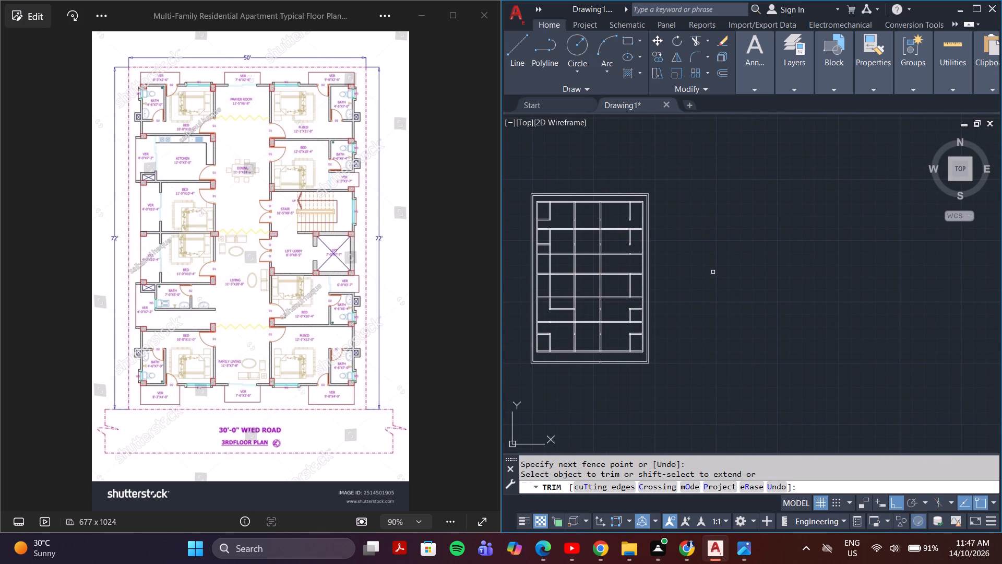
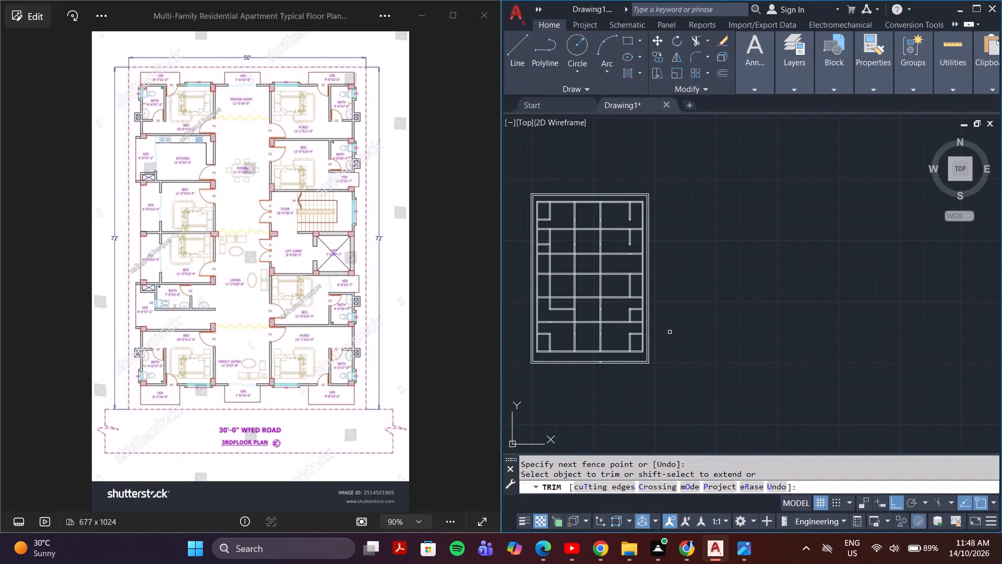
# Draw two parallel lines from the northeast bath's west wall end to the east wall, forming the bath's south wall.
pyautogui.scroll(4, 576, 271)
pyautogui.moveTo(585, 266); pyautogui.dragTo(635, 351, button='middle')
pyautogui.scroll(-4, 644, 345)
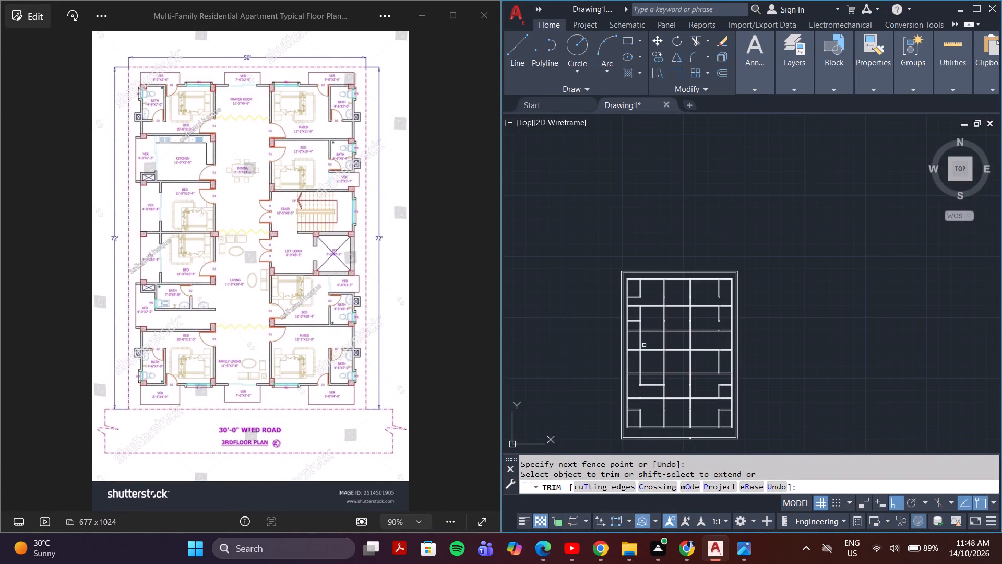
pyautogui.scroll(3, 670, 300)
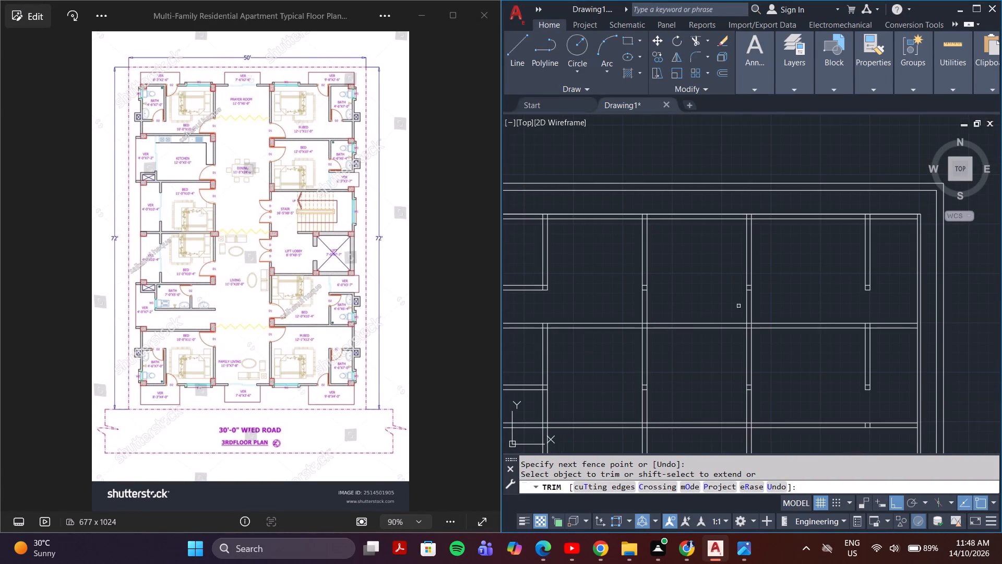
pyautogui.moveTo(821, 308); pyautogui.dragTo(718, 343, button='middle')
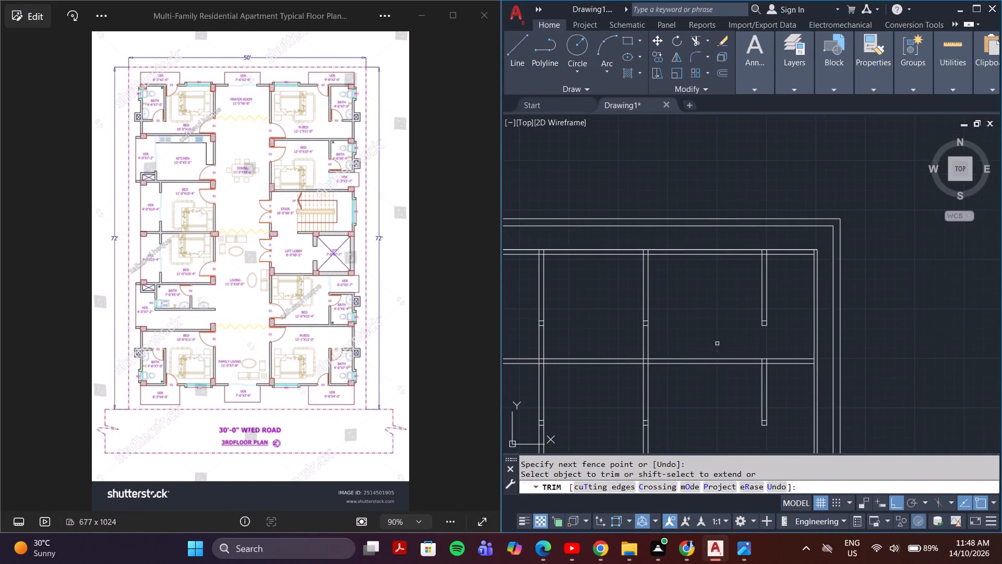
pyautogui.scroll(1, 717, 338)
pyautogui.moveTo(734, 325); pyautogui.dragTo(513, 321, button='middle')
pyautogui.press('Escape')
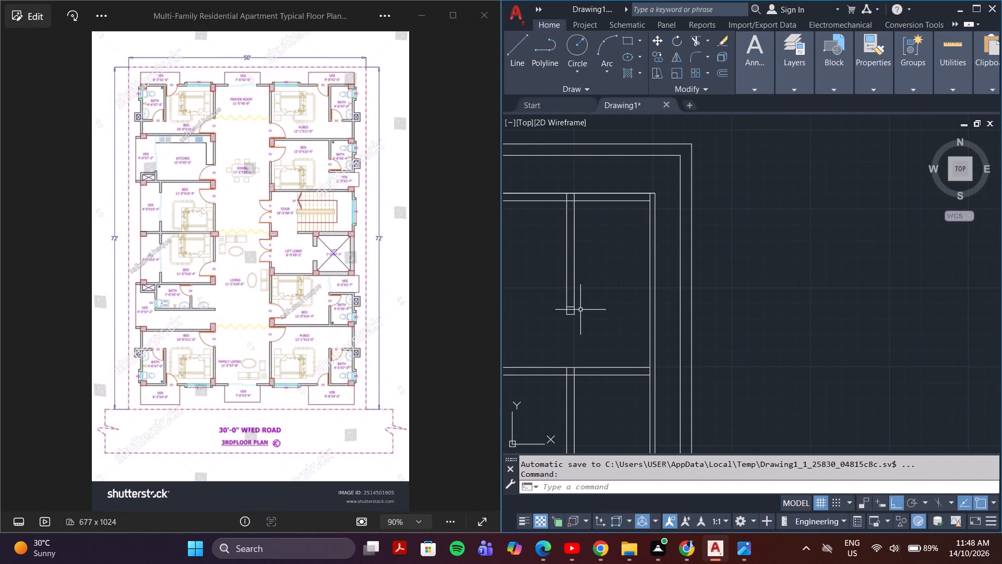
pyautogui.press('l')
pyautogui.press('Return')
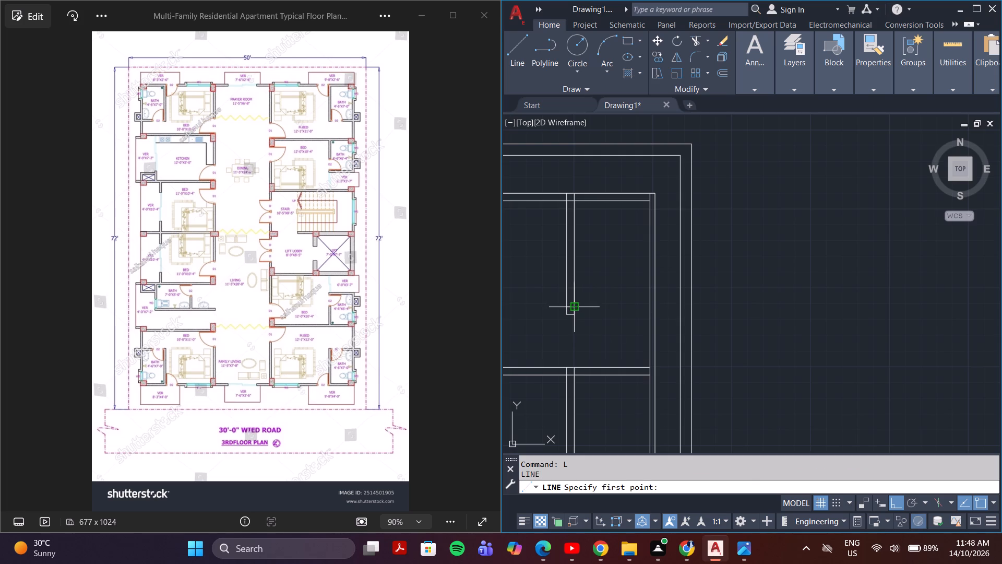
pyautogui.click(576, 308)
pyautogui.click(653, 308)
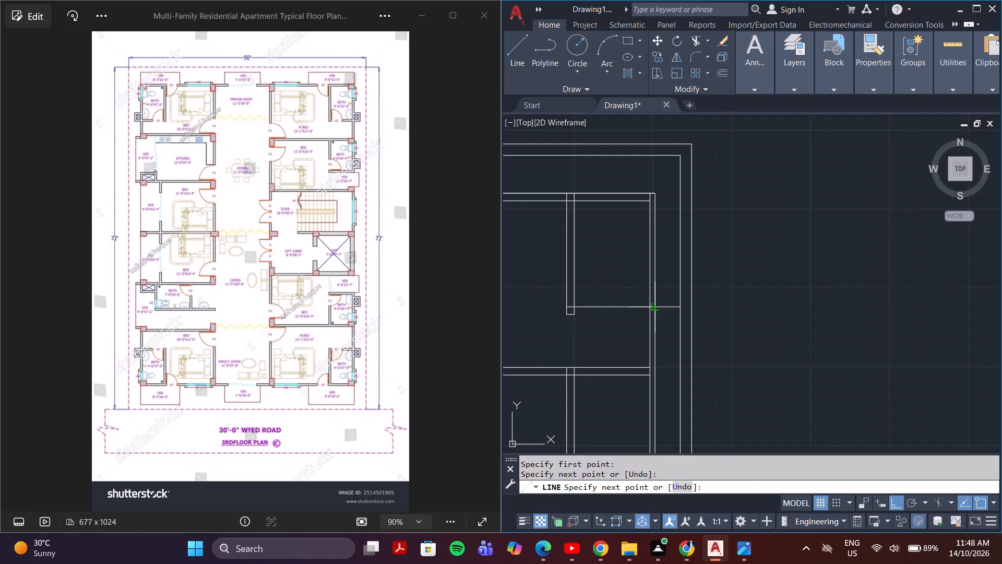
pyautogui.press('space')
pyautogui.press('space')
pyautogui.scroll(5, 573, 314)
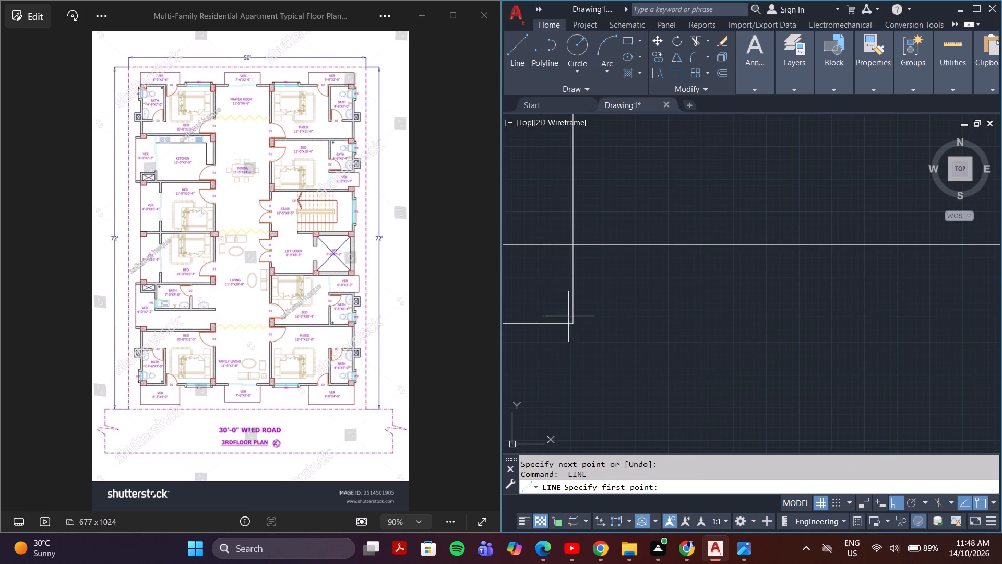
pyautogui.click(575, 322)
pyautogui.moveTo(684, 324); pyautogui.dragTo(528, 319, button='middle')
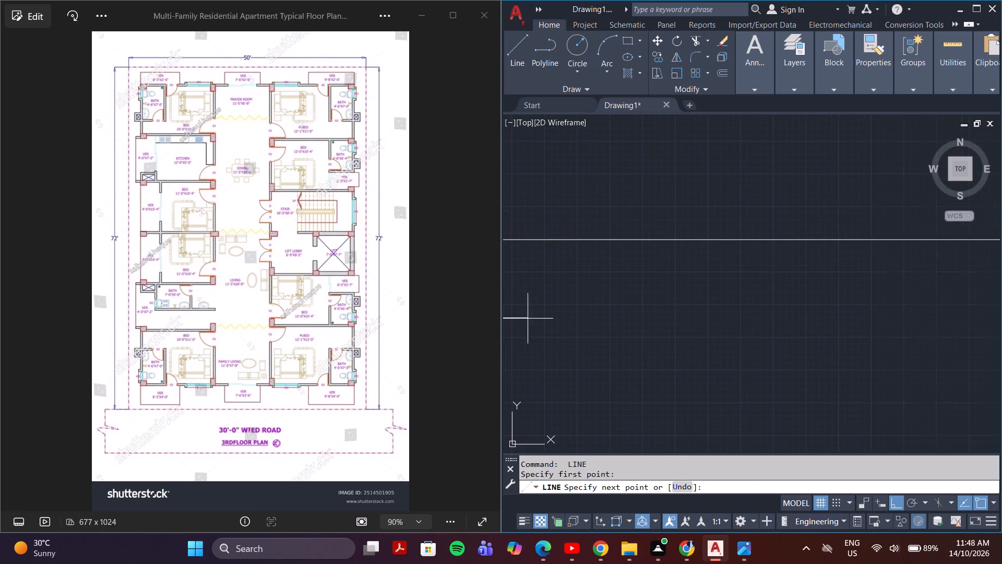
pyautogui.scroll(-3, 538, 319)
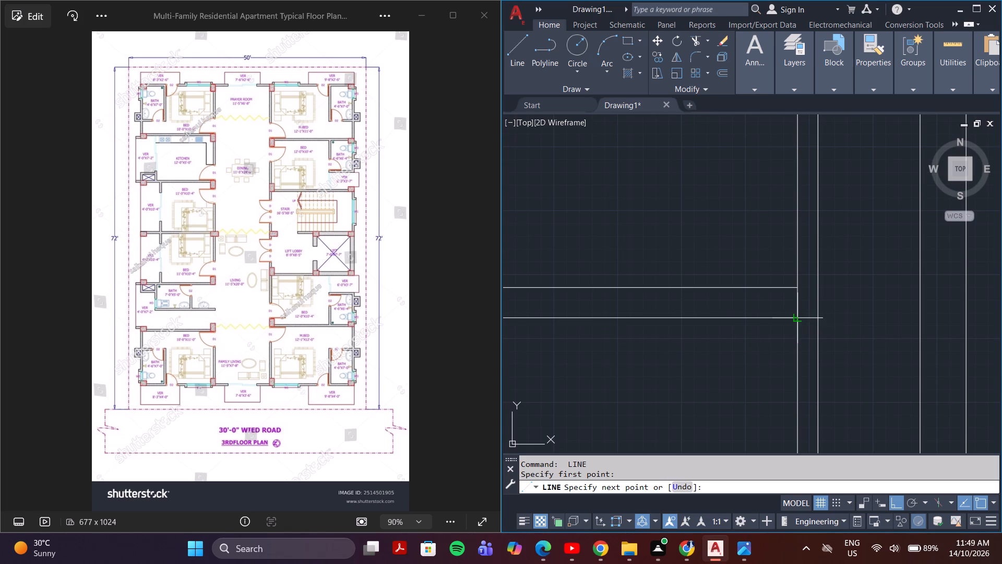
pyautogui.click(798, 319)
pyautogui.press('Escape')
# Copy the two bath wall lines south to the end of the wall stub in the next eastern room.
pyautogui.scroll(-2, 779, 324)
pyautogui.click(745, 300)
pyautogui.click(730, 326)
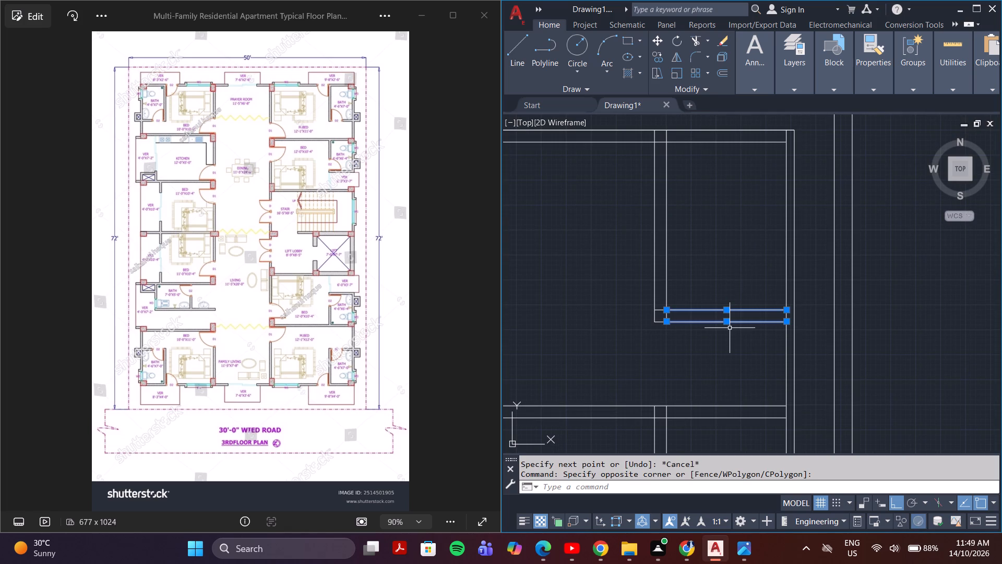
pyautogui.write('co')
pyautogui.press('Return')
pyautogui.click(669, 309)
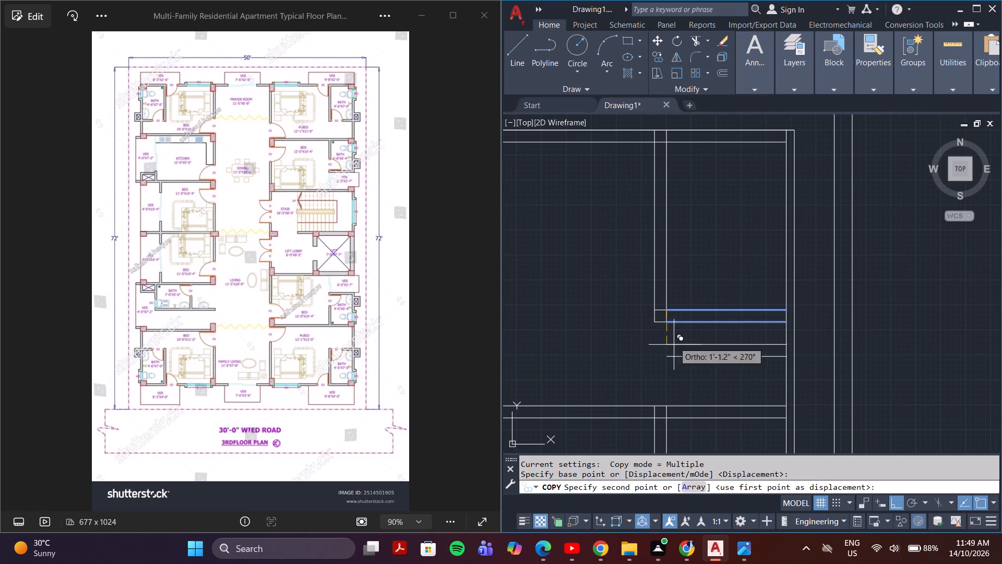
pyautogui.scroll(-3, 672, 399)
pyautogui.moveTo(666, 410); pyautogui.dragTo(660, 354, button='middle')
pyautogui.scroll(4, 660, 354)
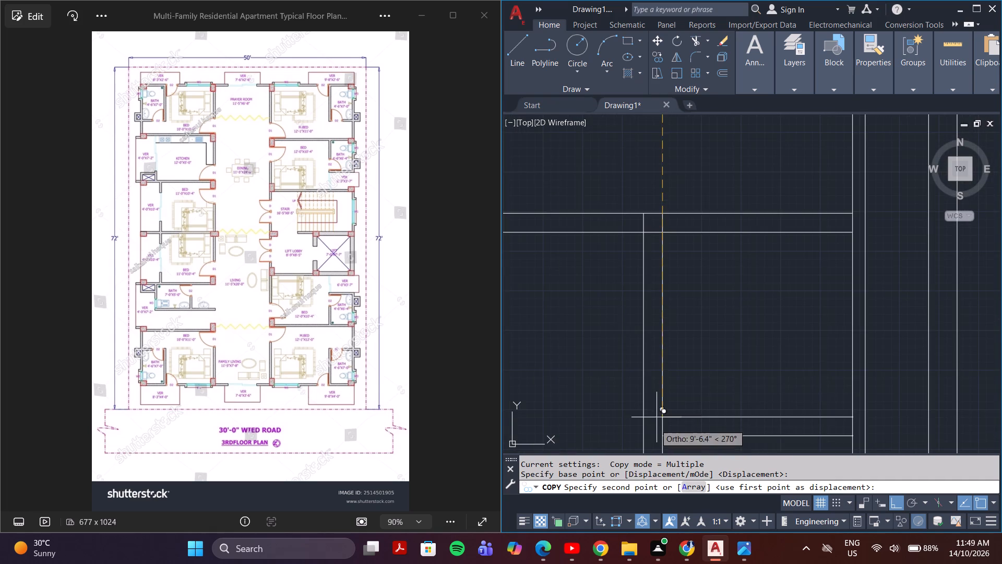
pyautogui.moveTo(654, 437); pyautogui.dragTo(653, 352, button='middle')
pyautogui.scroll(4, 662, 384)
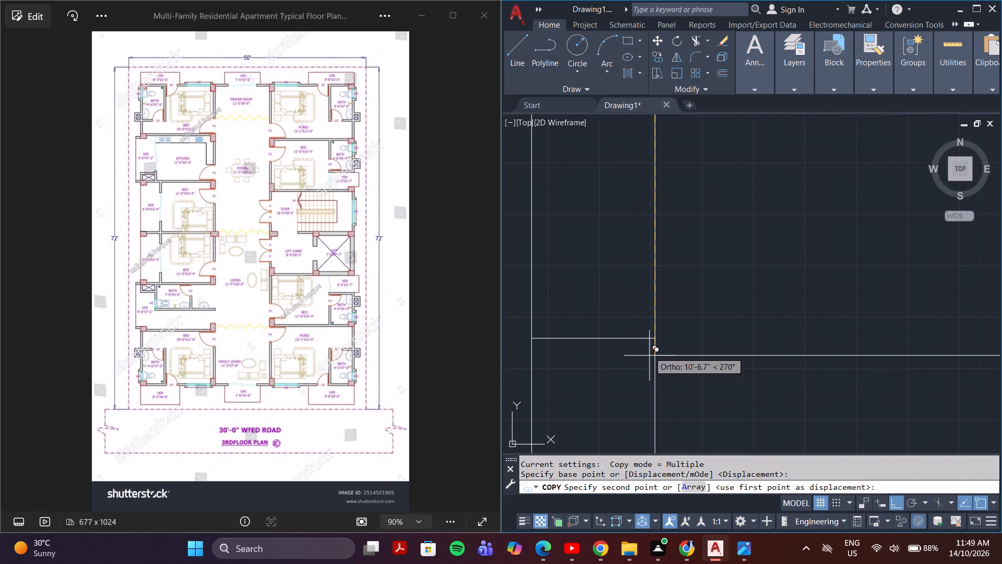
pyautogui.click(657, 338)
pyautogui.scroll(-5, 657, 337)
pyautogui.press('Escape')
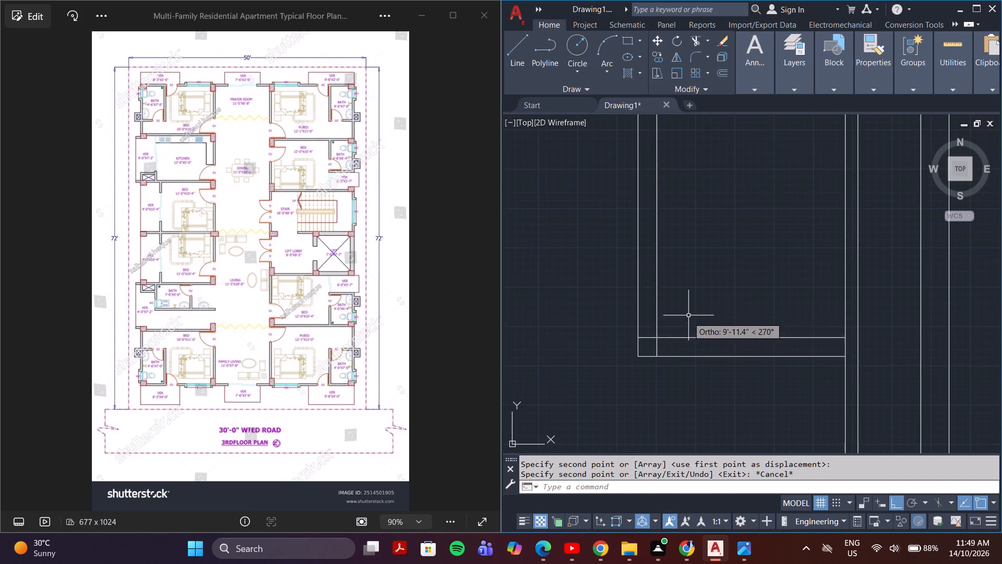
# Examine the northern and eastern wall layout with the closed-off baths against the reference floor plan.
pyautogui.scroll(-4, 689, 313)
pyautogui.moveTo(693, 307); pyautogui.dragTo(683, 349, button='middle')
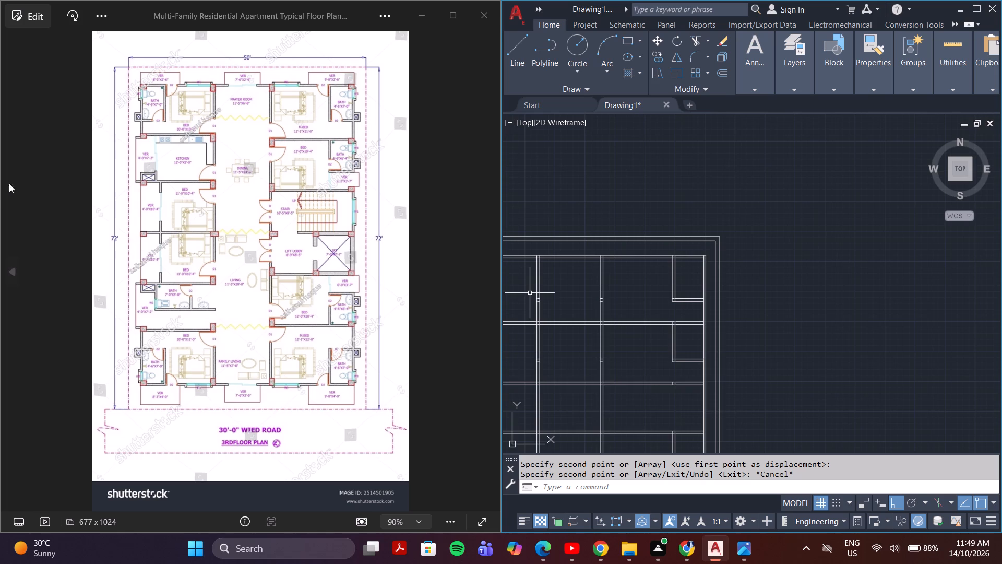
pyautogui.scroll(-3, 567, 327)
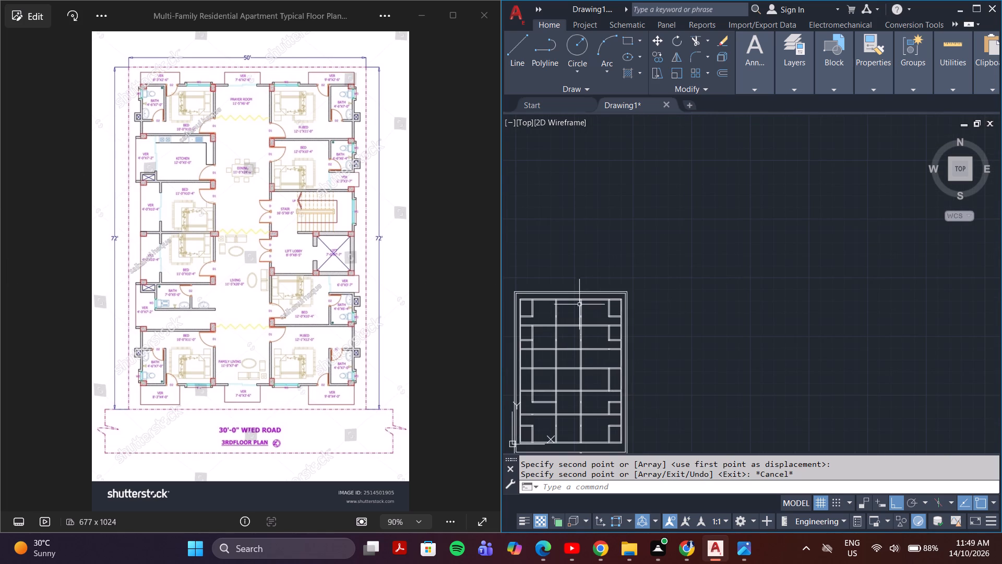
pyautogui.scroll(1, 589, 266)
pyautogui.moveTo(590, 266); pyautogui.dragTo(595, 285, button='middle')
pyautogui.scroll(2, 647, 347)
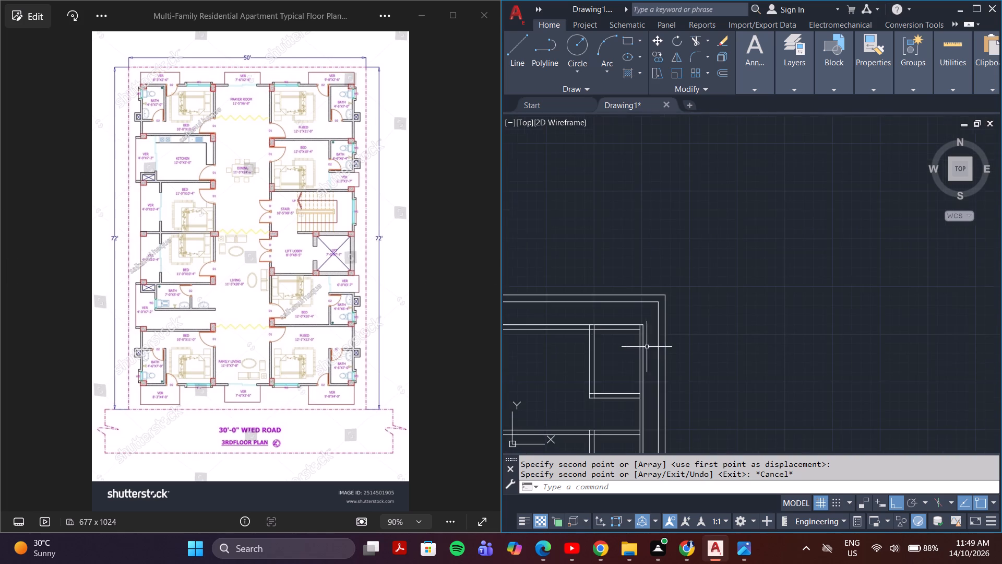
pyautogui.moveTo(648, 358); pyautogui.dragTo(614, 314, button='middle')
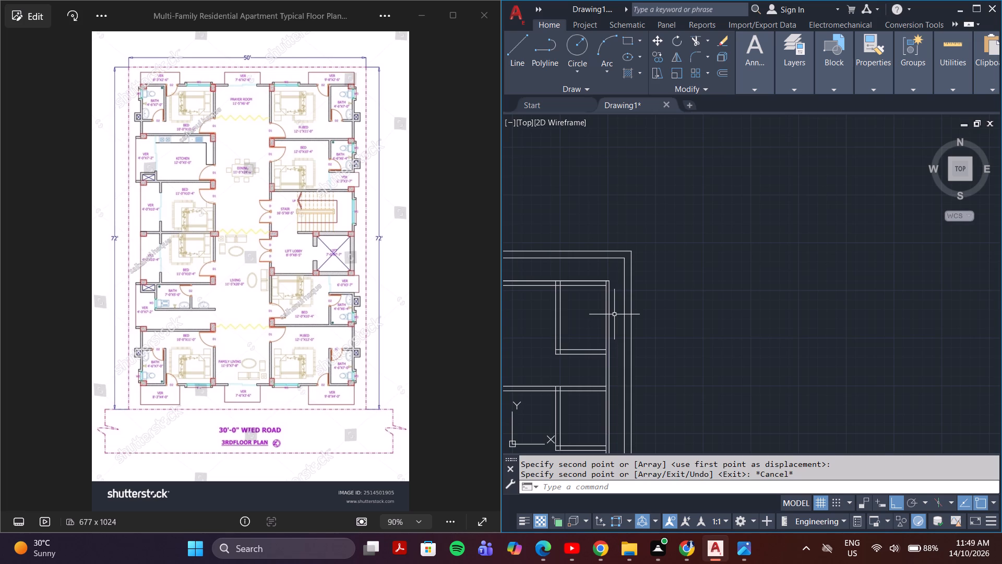
pyautogui.moveTo(702, 311); pyautogui.dragTo(691, 322, button='middle')
pyautogui.scroll(1, 702, 311)
pyautogui.scroll(-3, 691, 322)
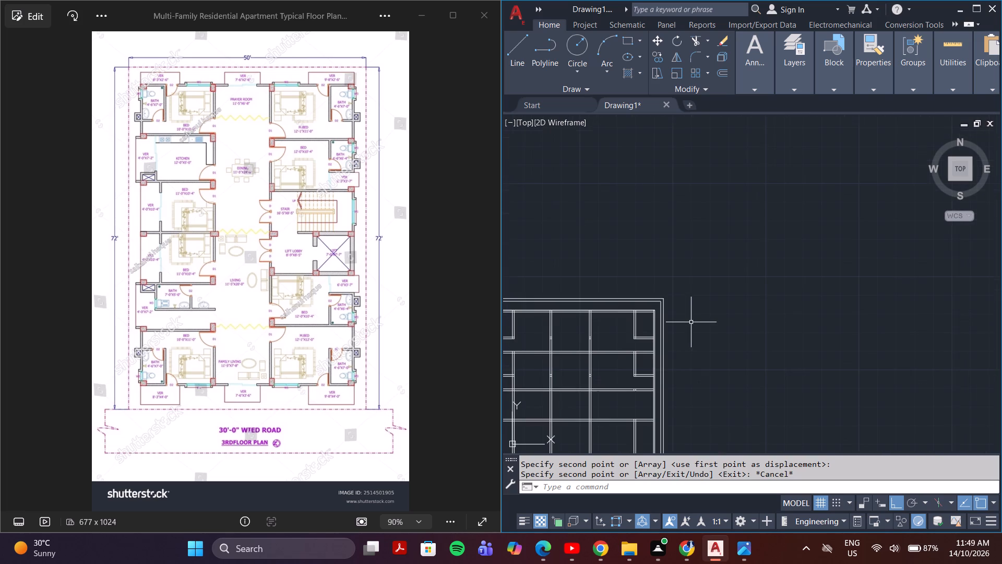
pyautogui.press('Escape')
pyautogui.press('Escape')
pyautogui.press('Escape')
pyautogui.press('Escape')
pyautogui.press('Escape')
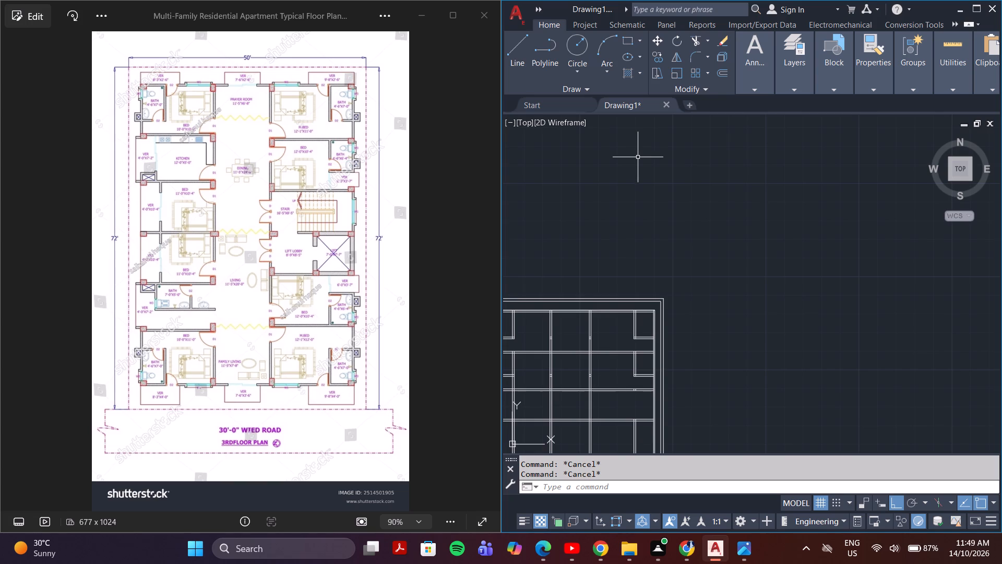
# Insert the Door - Imperial architectural sample block in the empty area north of the plan's northeast corner.
pyautogui.press('t')
pyautogui.press('p')
pyautogui.press('Return')
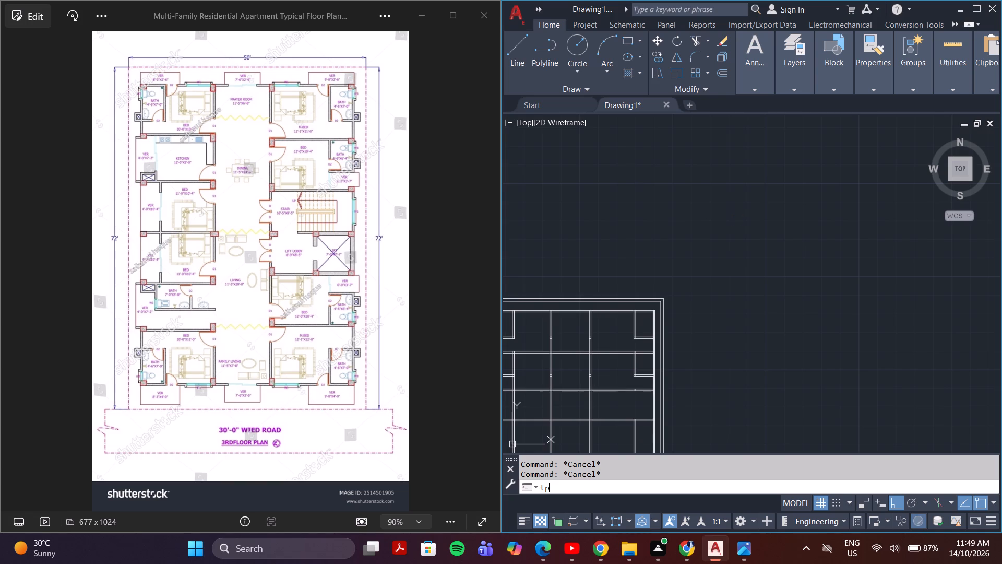
pyautogui.scroll(-3, 585, 232)
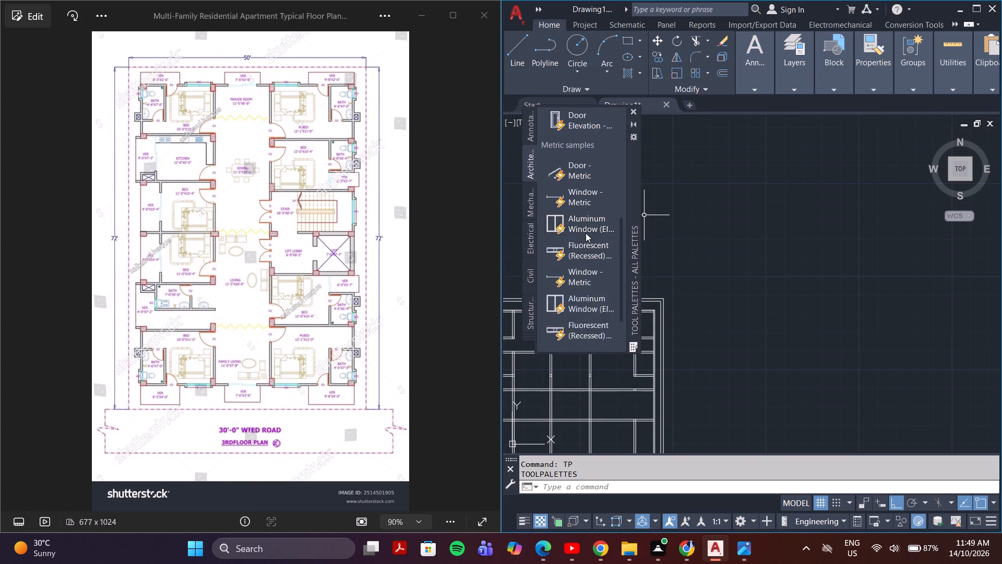
pyautogui.scroll(-3, 585, 268)
pyautogui.scroll(7, 585, 268)
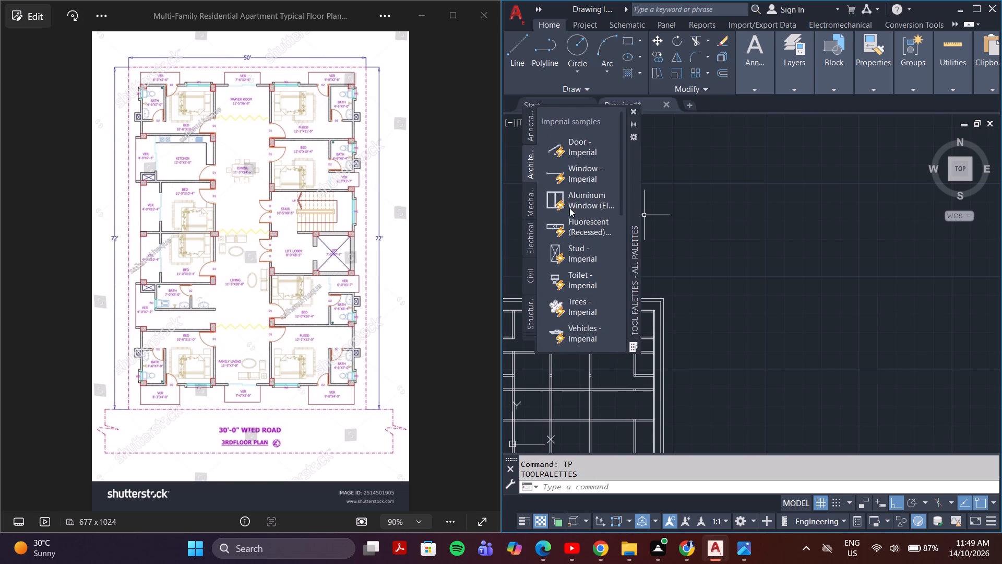
pyautogui.click(565, 148)
pyautogui.click(698, 188)
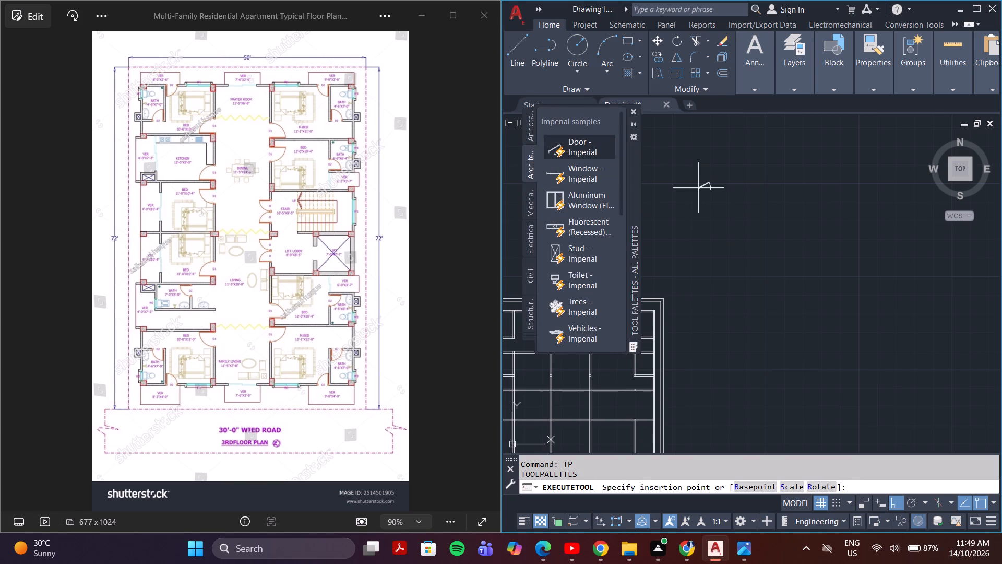
pyautogui.press('Escape')
pyautogui.click(634, 112)
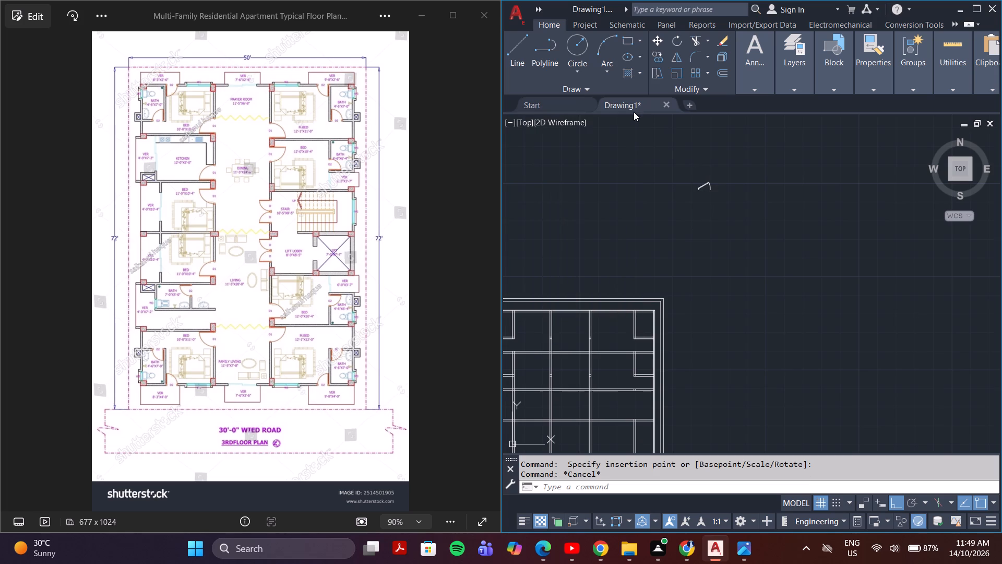
# Move the door block south to the empty space just outside the plan's east side, near the northeast bath.
pyautogui.scroll(2, 698, 173)
pyautogui.scroll(-2, 723, 260)
pyautogui.click(728, 229)
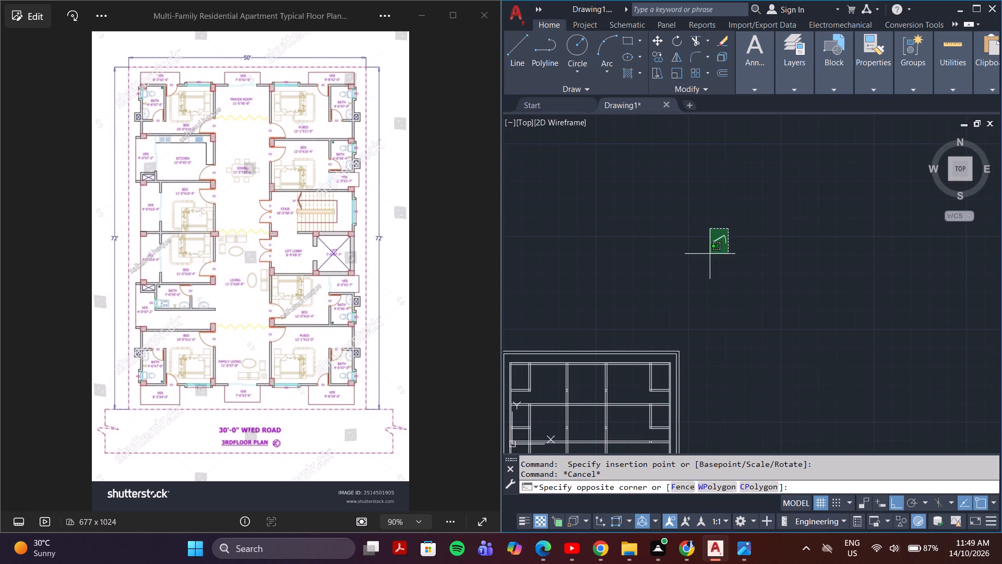
pyautogui.click(710, 254)
pyautogui.press('m')
pyautogui.press('Return')
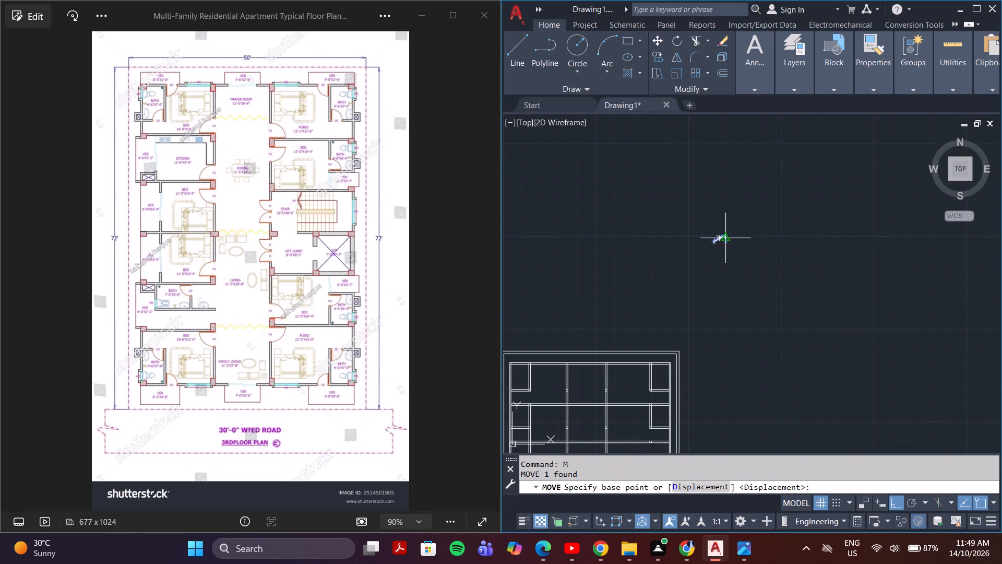
pyautogui.click(724, 237)
pyautogui.click(734, 388)
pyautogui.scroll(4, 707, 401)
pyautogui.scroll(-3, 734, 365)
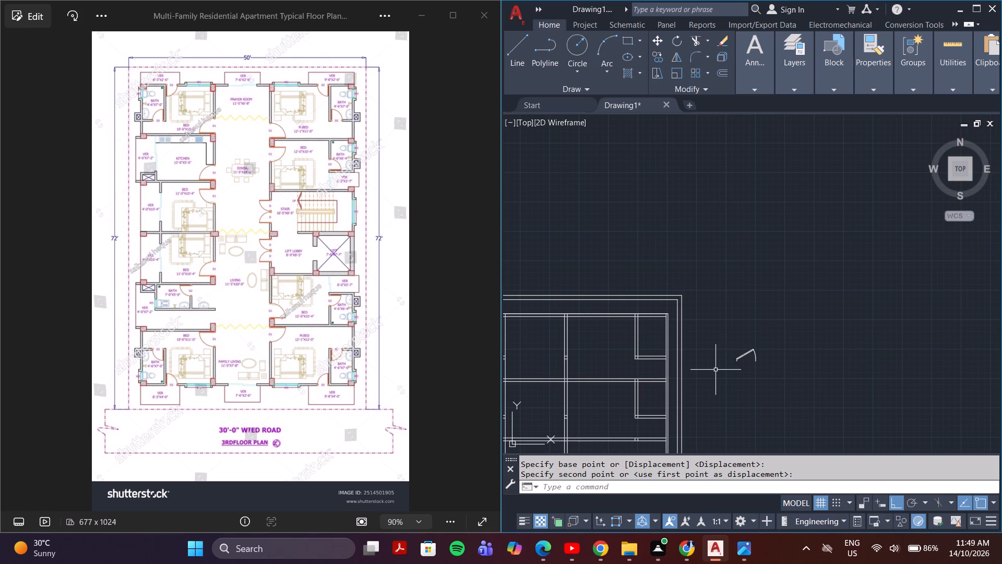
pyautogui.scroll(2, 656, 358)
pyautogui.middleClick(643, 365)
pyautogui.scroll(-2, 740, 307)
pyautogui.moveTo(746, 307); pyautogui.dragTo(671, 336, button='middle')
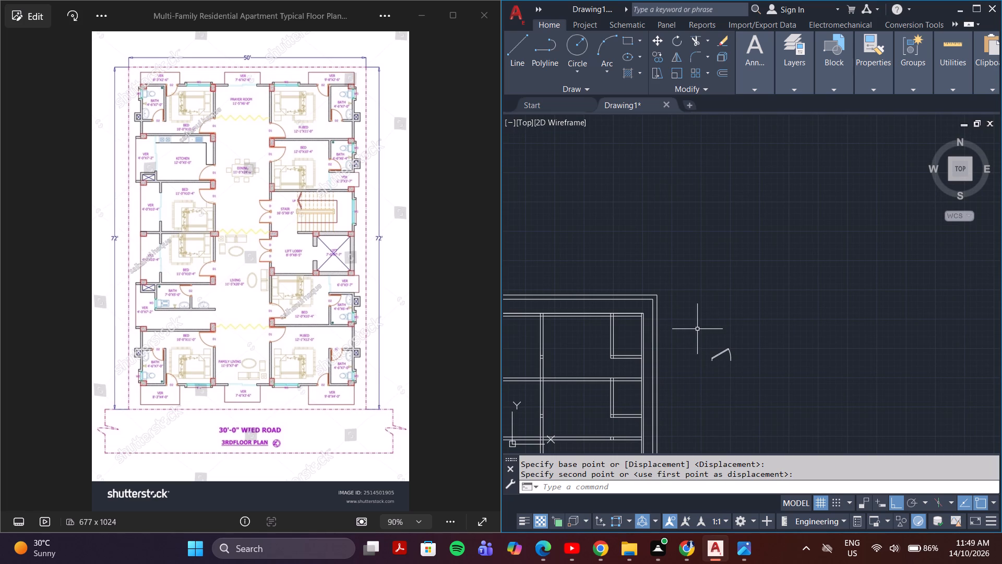
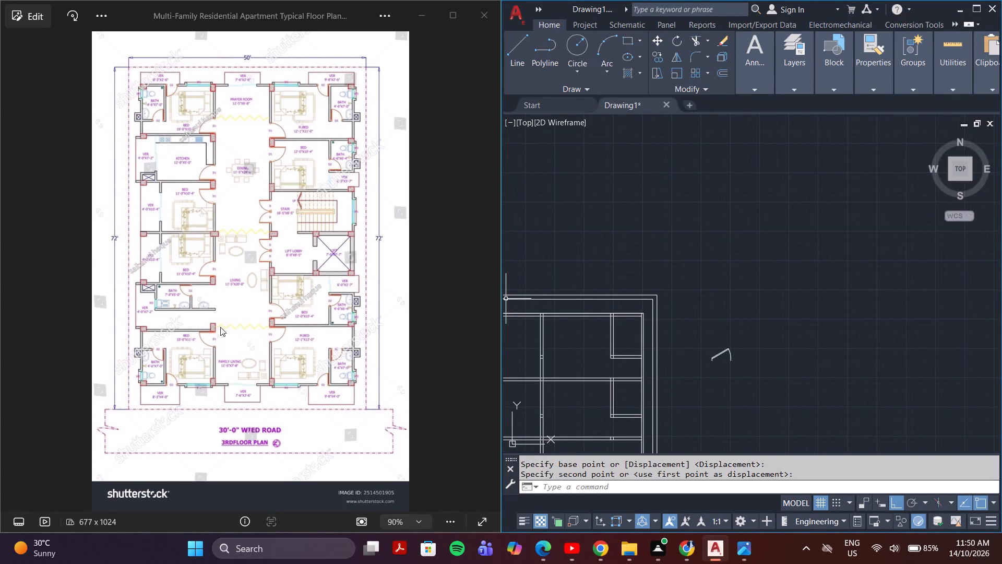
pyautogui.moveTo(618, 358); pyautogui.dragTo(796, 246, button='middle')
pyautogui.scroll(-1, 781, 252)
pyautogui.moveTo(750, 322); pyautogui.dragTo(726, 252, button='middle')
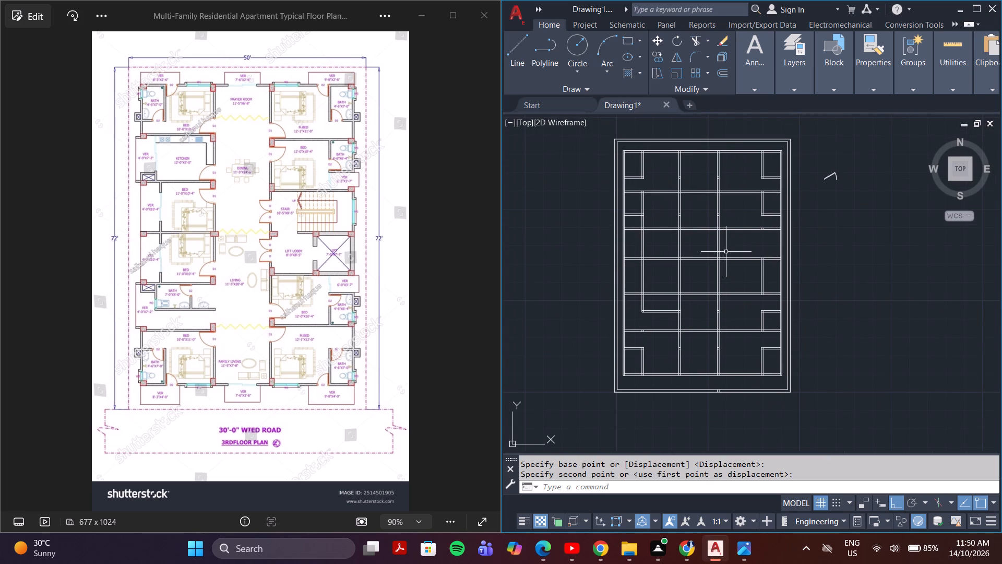
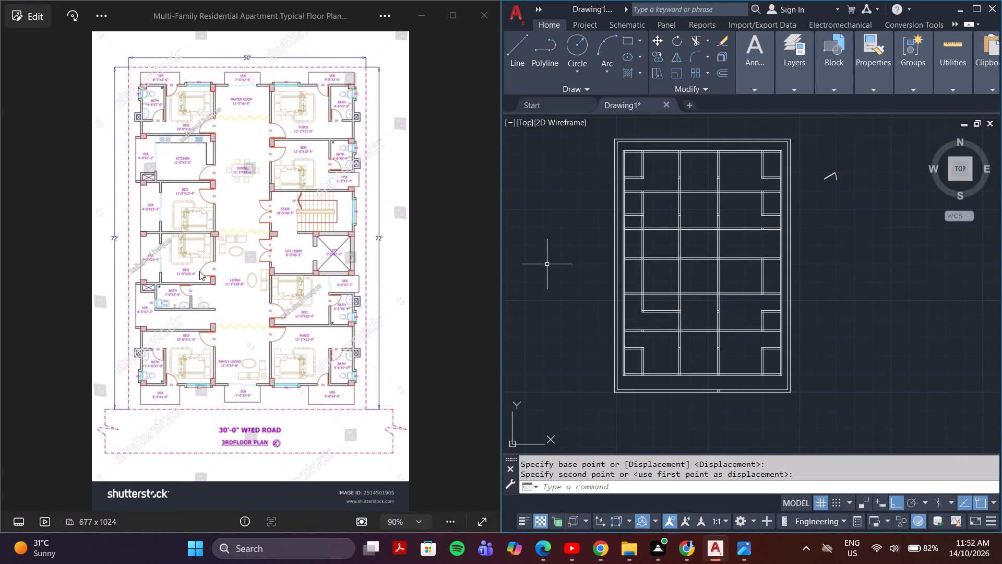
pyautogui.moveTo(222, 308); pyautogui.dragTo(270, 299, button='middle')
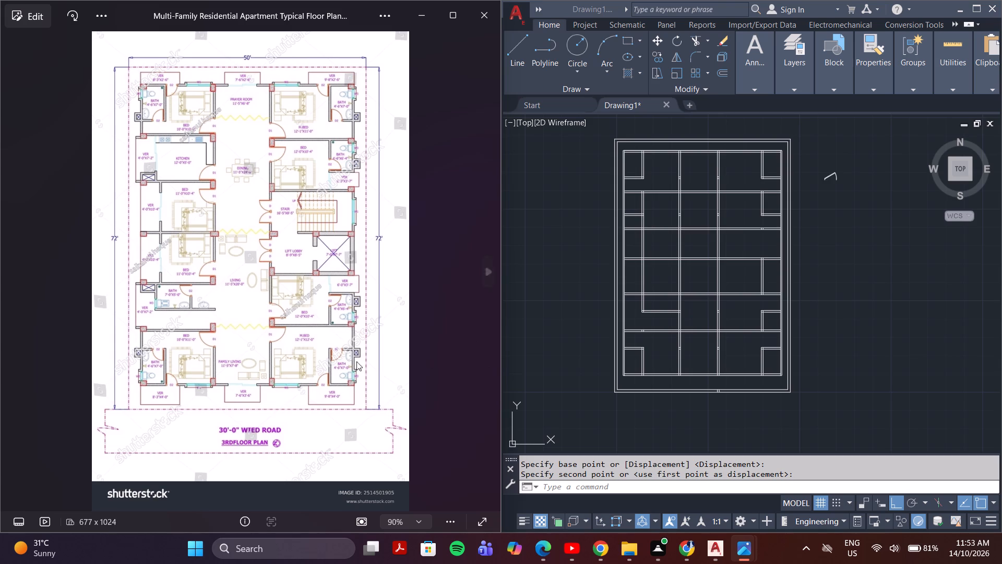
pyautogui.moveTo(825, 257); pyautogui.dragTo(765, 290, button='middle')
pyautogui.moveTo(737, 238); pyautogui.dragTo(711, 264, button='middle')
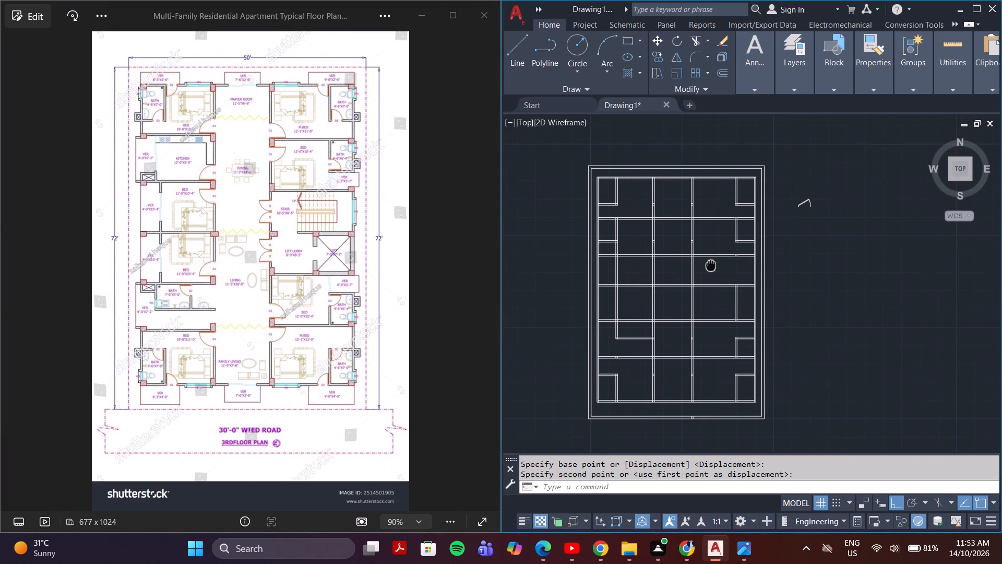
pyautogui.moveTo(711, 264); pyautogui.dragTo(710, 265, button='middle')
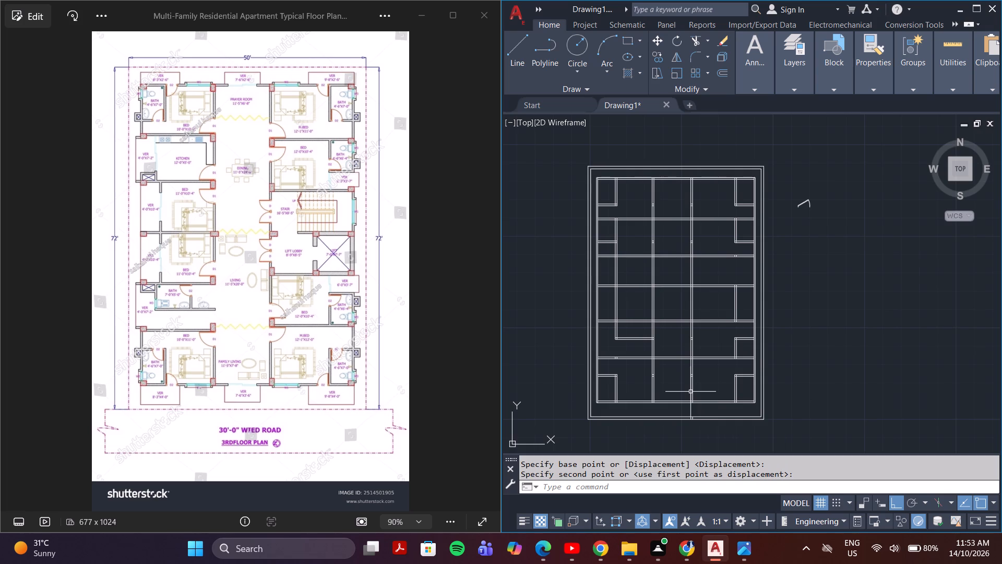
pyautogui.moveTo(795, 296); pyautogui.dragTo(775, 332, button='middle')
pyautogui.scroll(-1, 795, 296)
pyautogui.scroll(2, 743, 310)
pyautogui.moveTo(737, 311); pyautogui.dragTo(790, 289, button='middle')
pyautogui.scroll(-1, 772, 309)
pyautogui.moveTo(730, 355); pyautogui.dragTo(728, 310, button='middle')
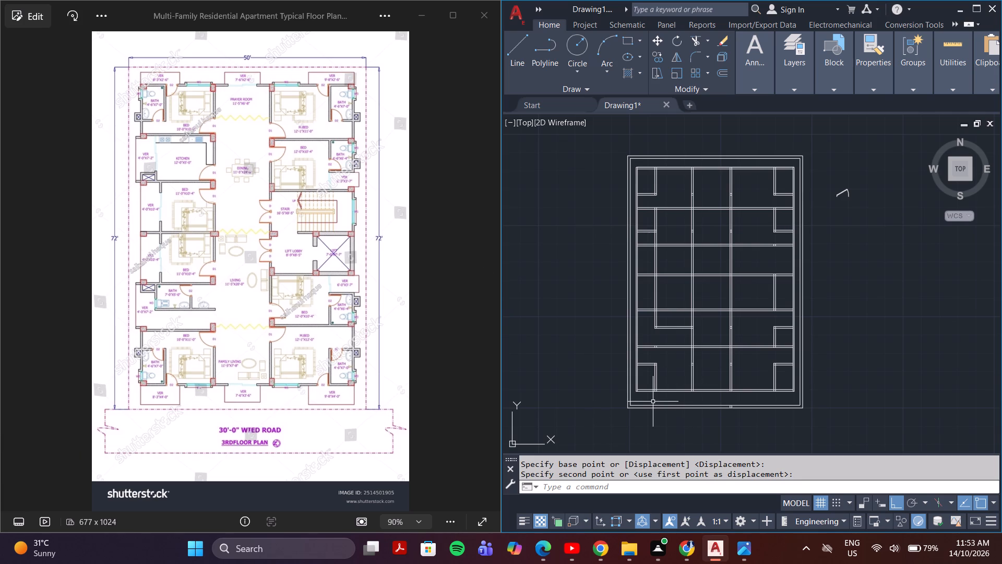
# Select the loose door block standing outside the floor plan, beyond the outer wall near the upper-right bath.
pyautogui.scroll(2, 888, 232)
pyautogui.moveTo(801, 174); pyautogui.dragTo(825, 294, button='middle')
pyautogui.click(823, 230)
pyautogui.click(759, 275)
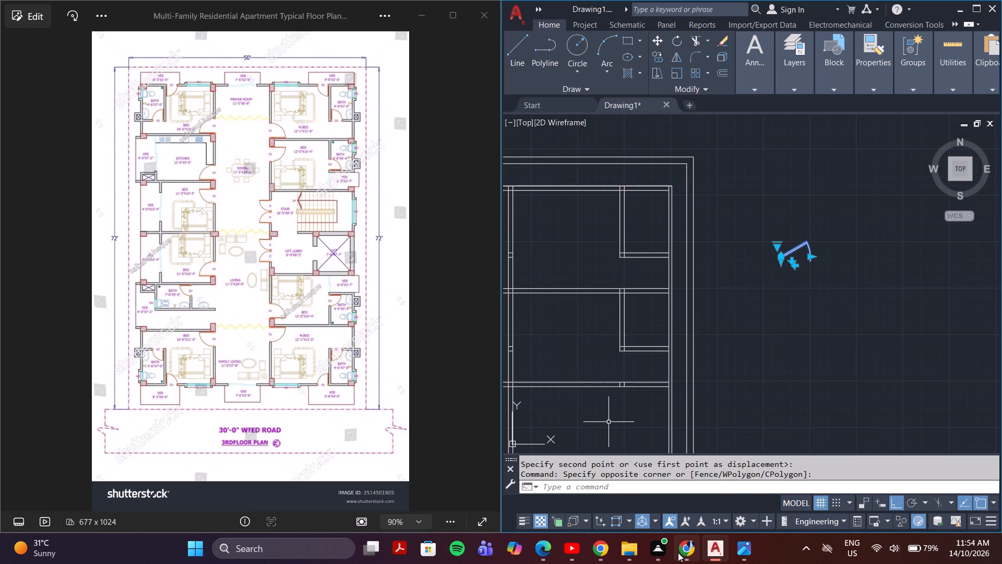
pyautogui.moveTo(853, 376); pyautogui.dragTo(801, 334, button='middle')
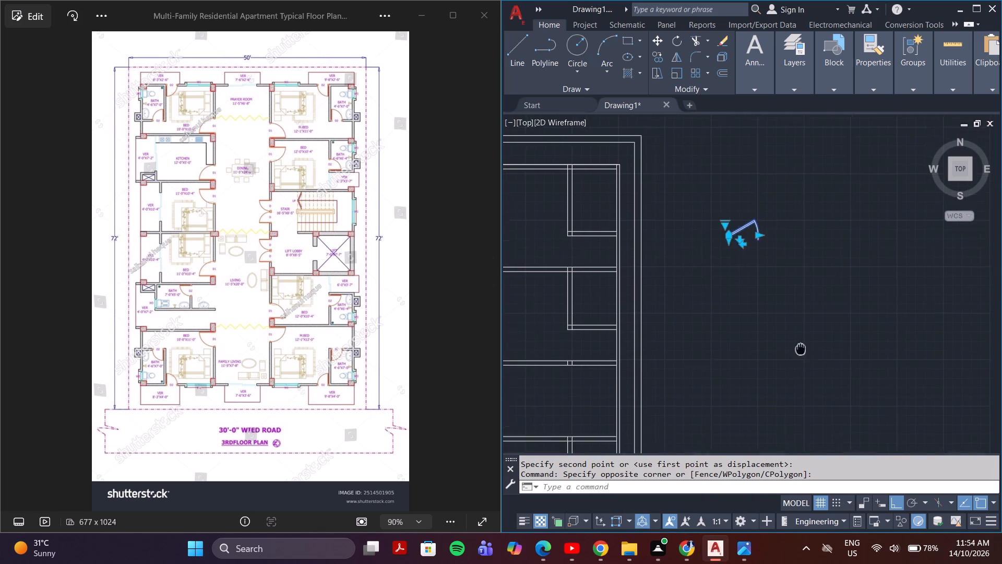
pyautogui.moveTo(801, 334); pyautogui.dragTo(890, 337, button='middle')
pyautogui.scroll(1, 801, 320)
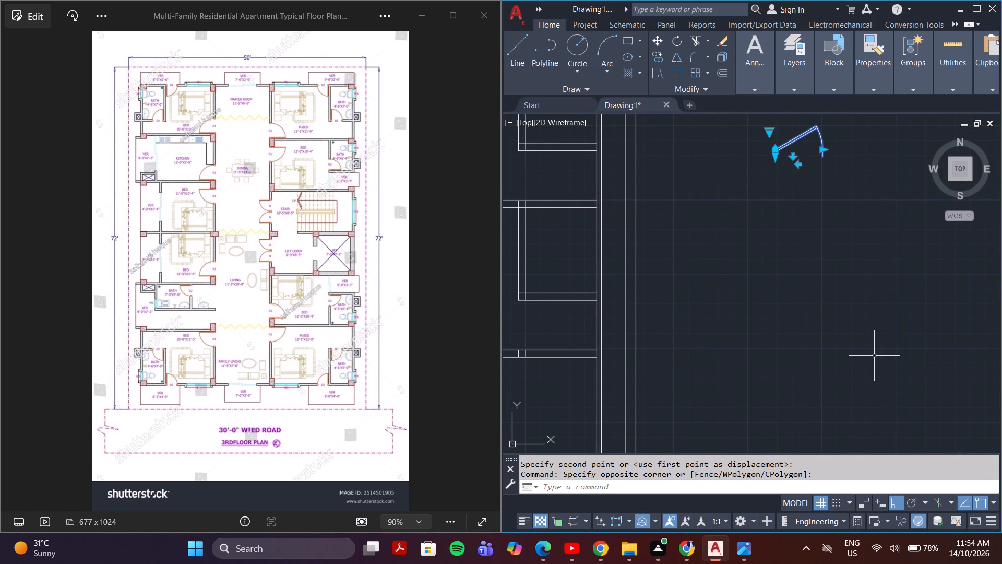
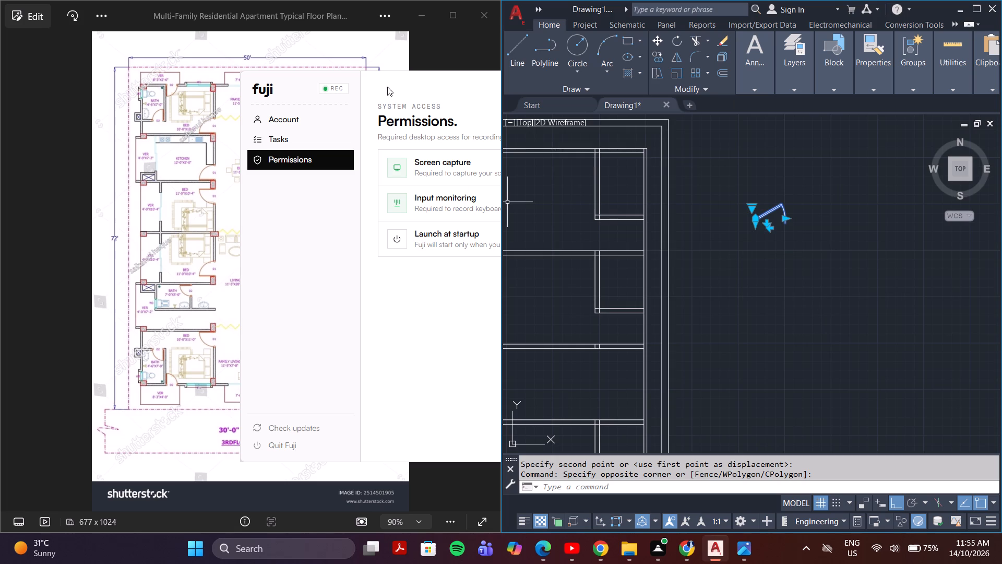
# Bring the reference floor plan into view and examine the drafted plan's bath walls against it for the door locations.
pyautogui.click(357, 3)
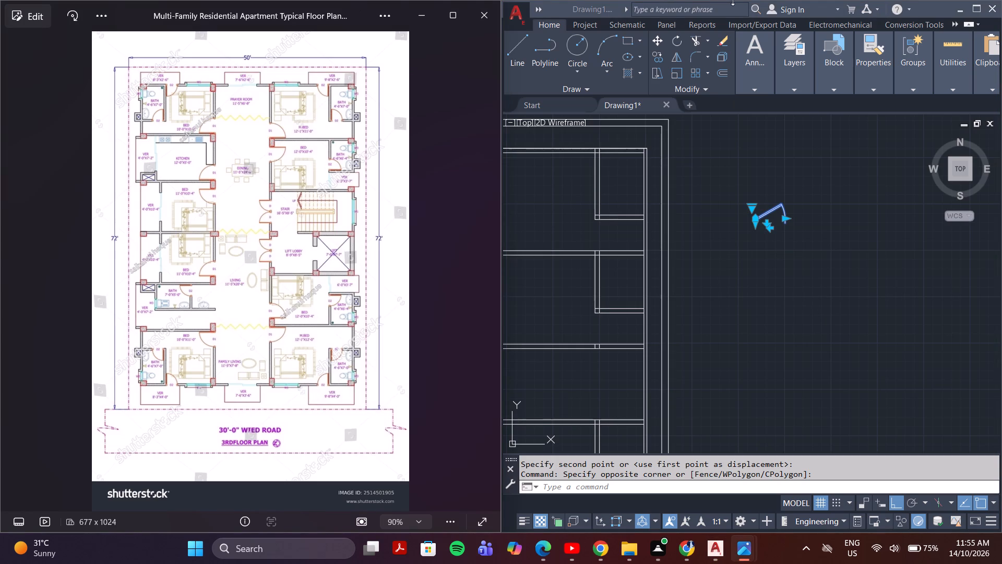
pyautogui.click(928, 5)
pyautogui.scroll(-2, 749, 222)
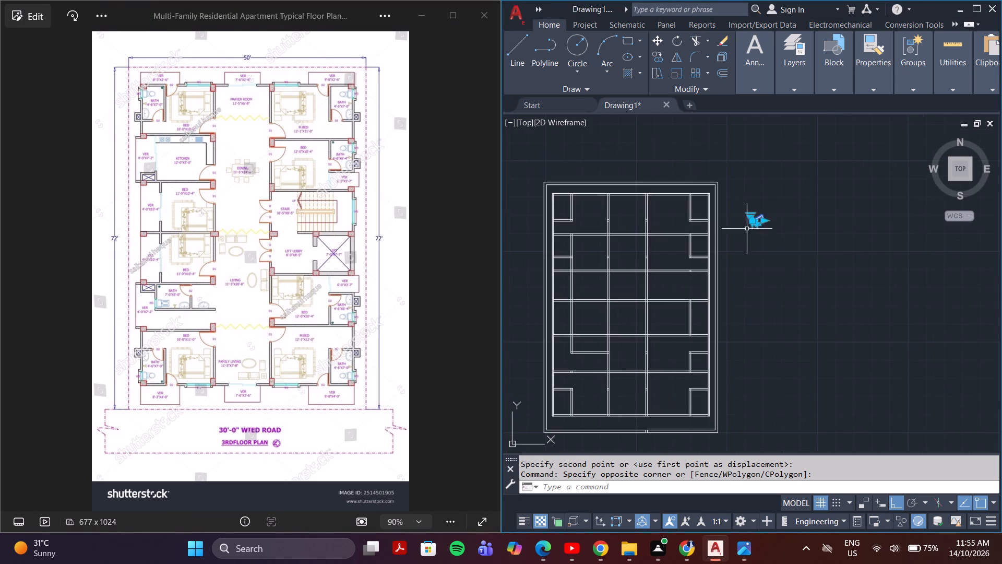
pyautogui.moveTo(760, 270); pyautogui.dragTo(699, 287, button='middle')
pyautogui.scroll(-1, 760, 270)
pyautogui.scroll(4, 697, 255)
pyautogui.moveTo(667, 266); pyautogui.dragTo(844, 256, button='middle')
pyautogui.scroll(2, 839, 267)
pyautogui.scroll(-3, 839, 267)
pyautogui.moveTo(839, 267); pyautogui.dragTo(893, 308, button='middle')
pyautogui.scroll(-2, 893, 308)
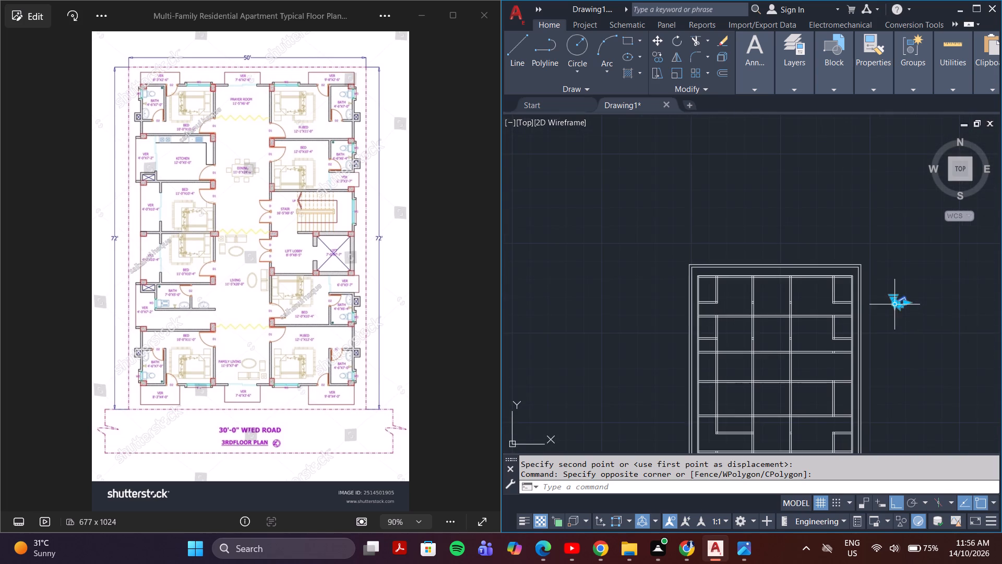
pyautogui.moveTo(893, 308); pyautogui.dragTo(865, 320, button='middle')
pyautogui.scroll(2, 865, 320)
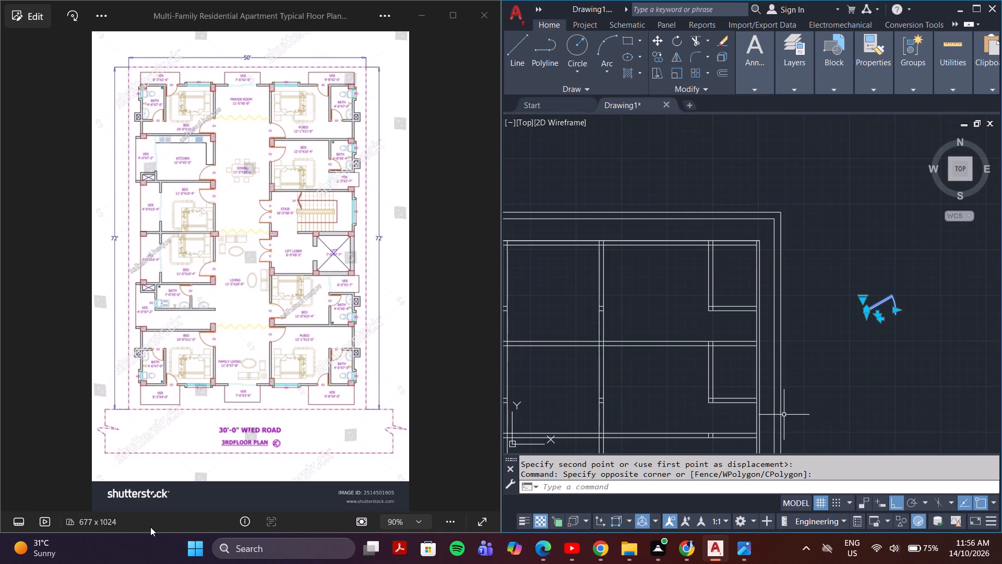
# Copy the selected door block from its lower hinge-side corner onto the lower wall of the upper-right bath, near its inner corner, with Ortho off.
pyautogui.press('m')
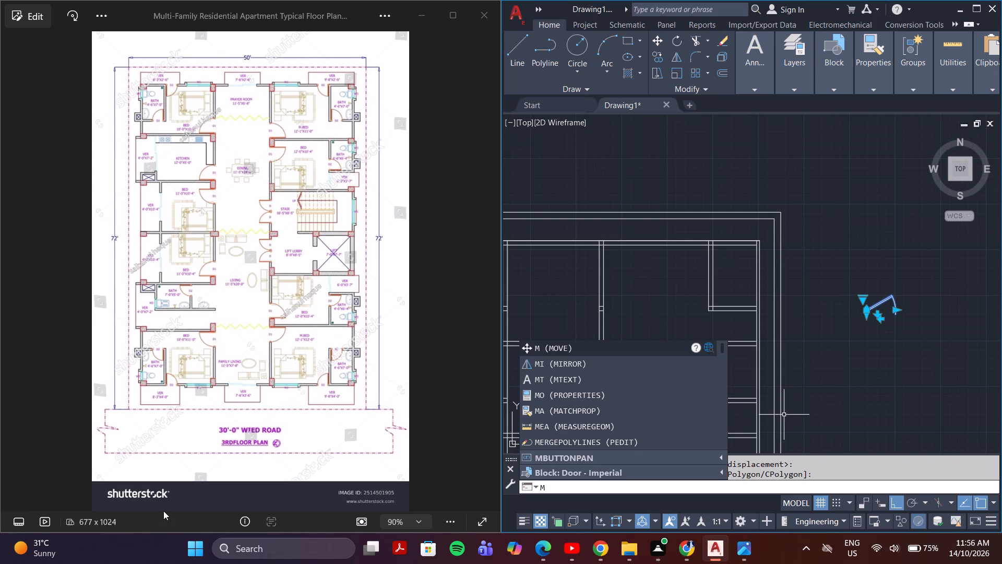
pyautogui.press('BackSpace')
pyautogui.write('co')
pyautogui.press('Return')
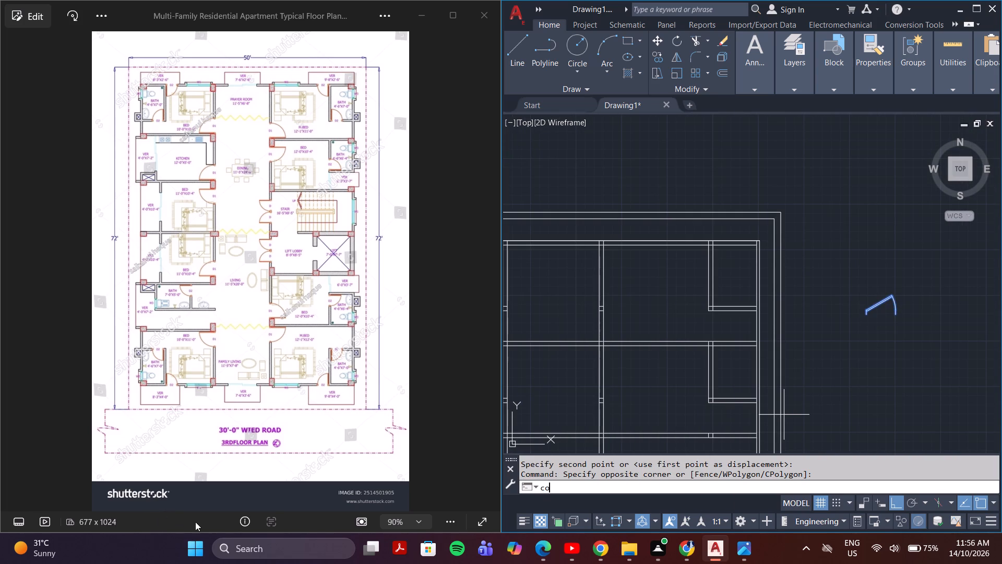
pyautogui.scroll(2, 869, 321)
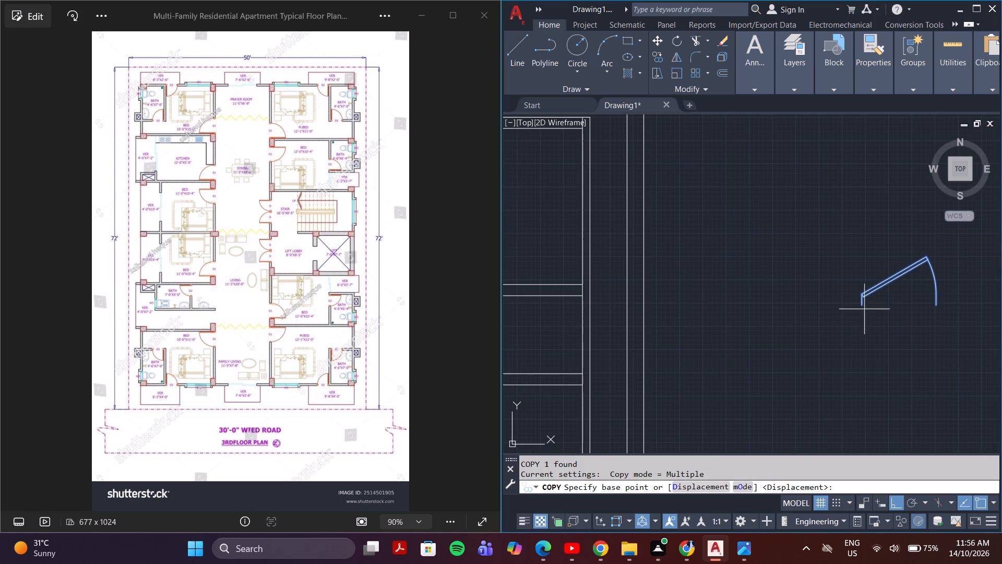
pyautogui.click(861, 306)
pyautogui.moveTo(558, 290); pyautogui.dragTo(667, 303, button='middle')
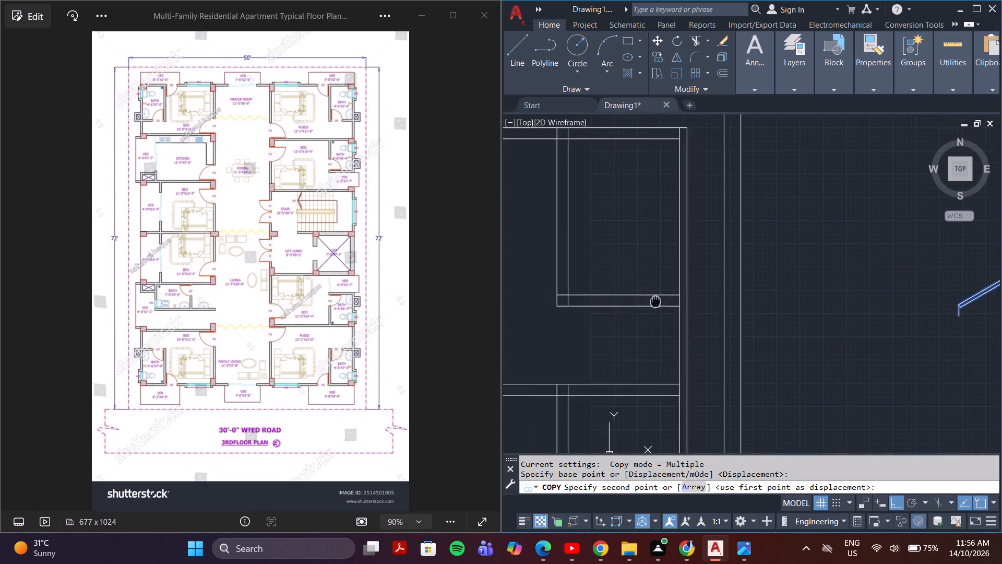
pyautogui.moveTo(667, 303); pyautogui.dragTo(714, 318, button='middle')
pyautogui.scroll(4, 633, 316)
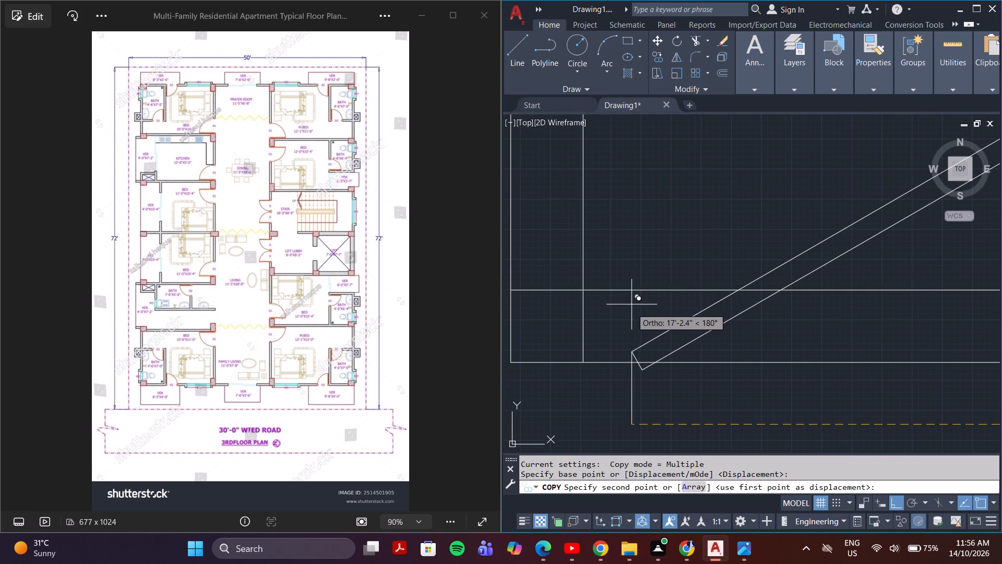
pyautogui.press('F8')
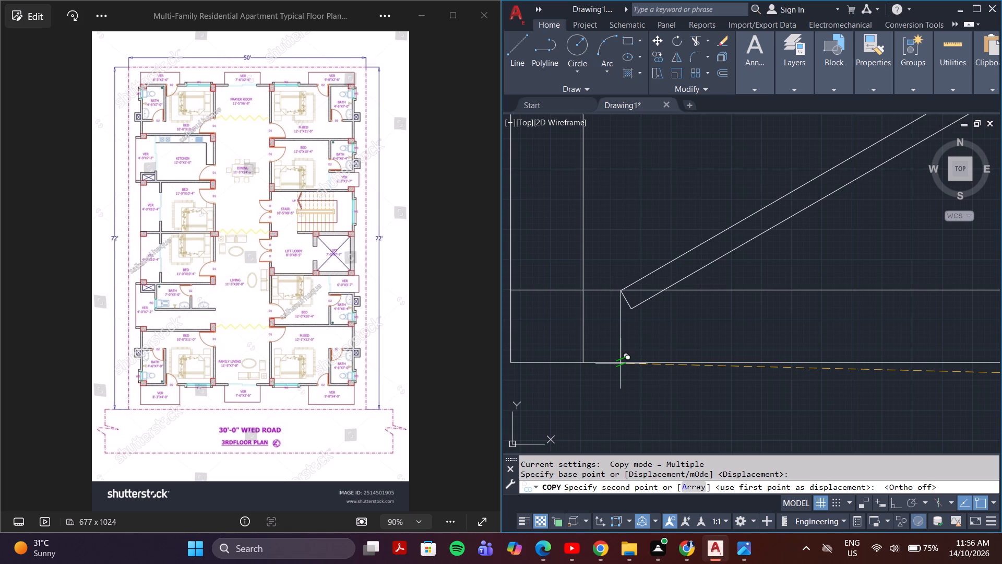
pyautogui.scroll(2, 621, 363)
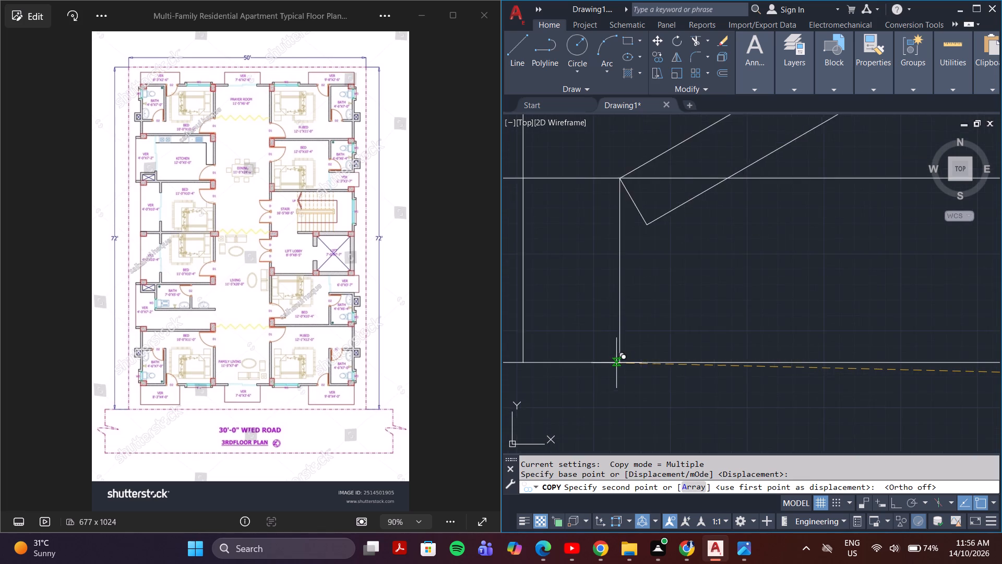
pyautogui.scroll(-2, 606, 361)
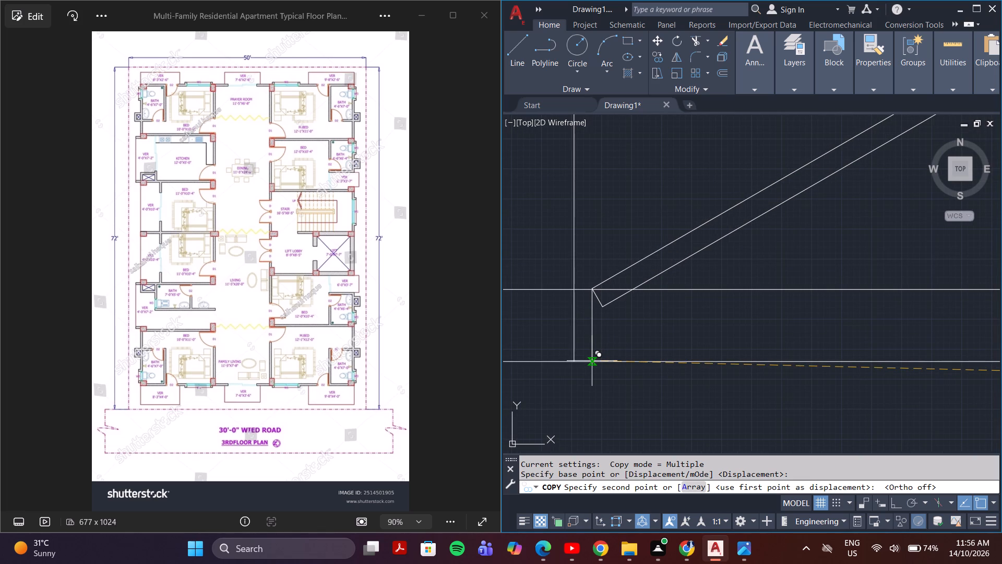
pyautogui.middleClick(603, 361)
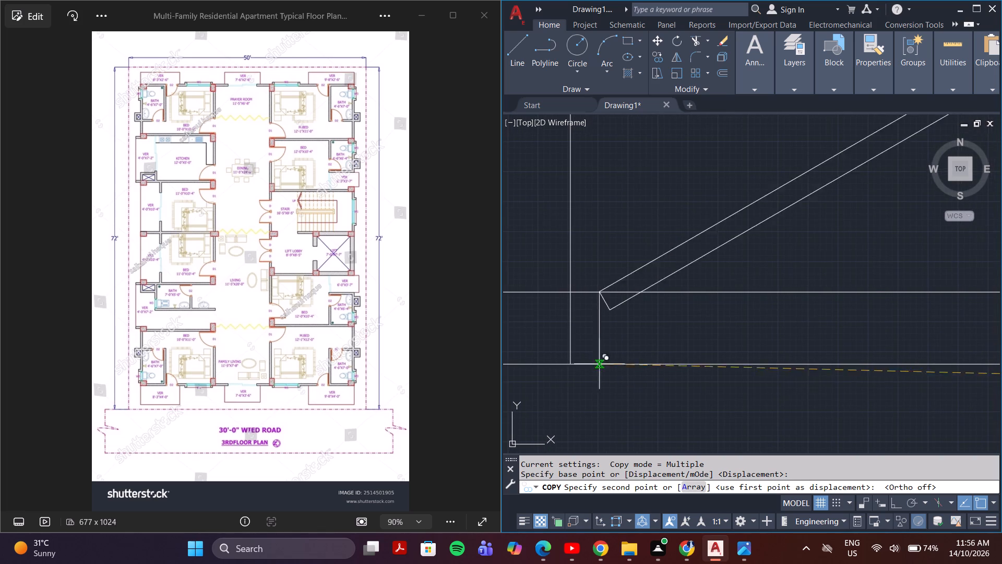
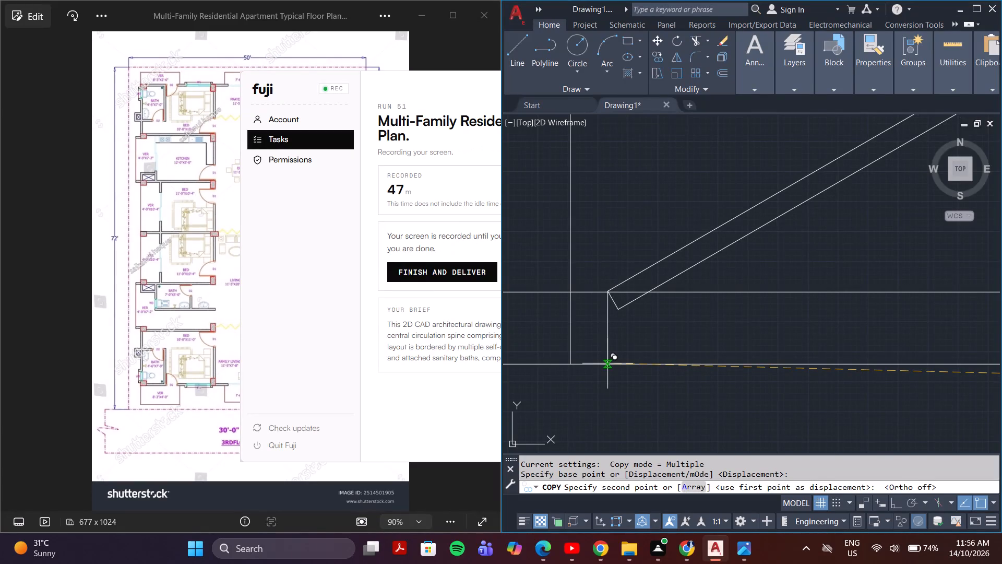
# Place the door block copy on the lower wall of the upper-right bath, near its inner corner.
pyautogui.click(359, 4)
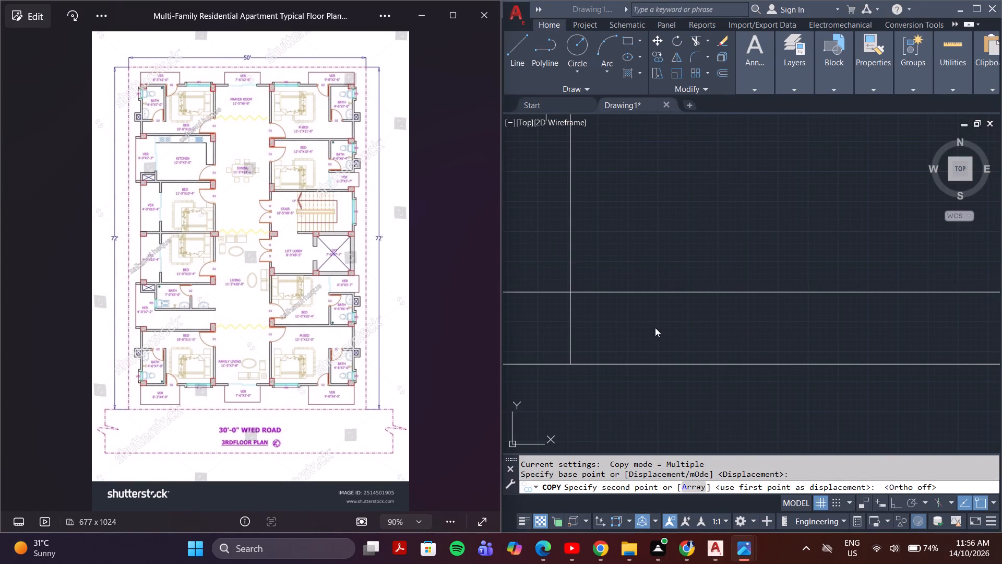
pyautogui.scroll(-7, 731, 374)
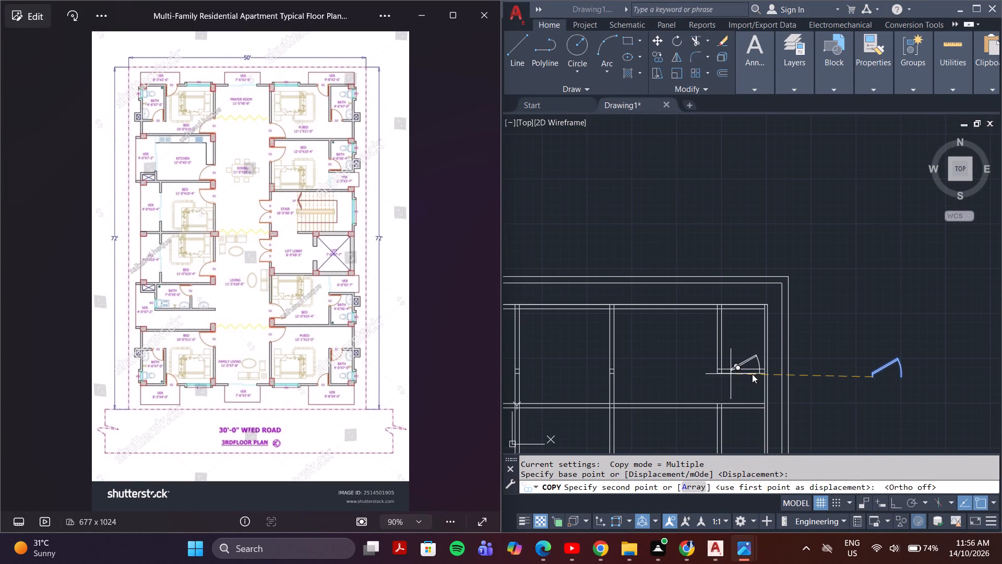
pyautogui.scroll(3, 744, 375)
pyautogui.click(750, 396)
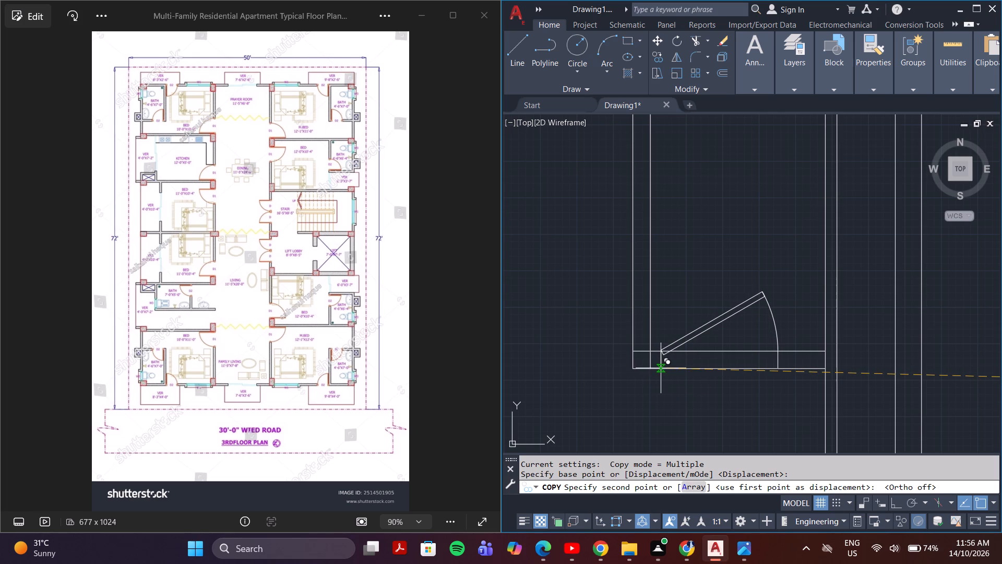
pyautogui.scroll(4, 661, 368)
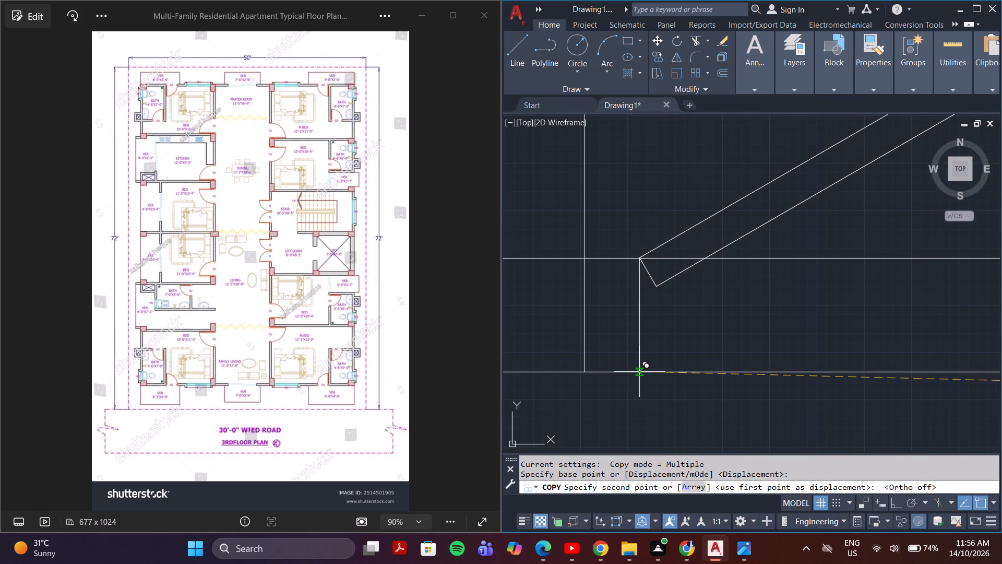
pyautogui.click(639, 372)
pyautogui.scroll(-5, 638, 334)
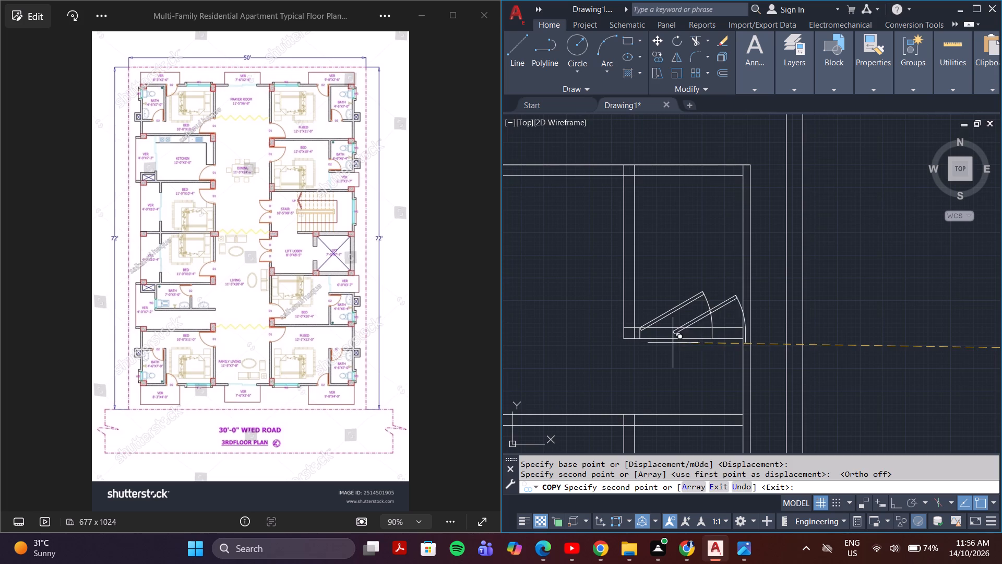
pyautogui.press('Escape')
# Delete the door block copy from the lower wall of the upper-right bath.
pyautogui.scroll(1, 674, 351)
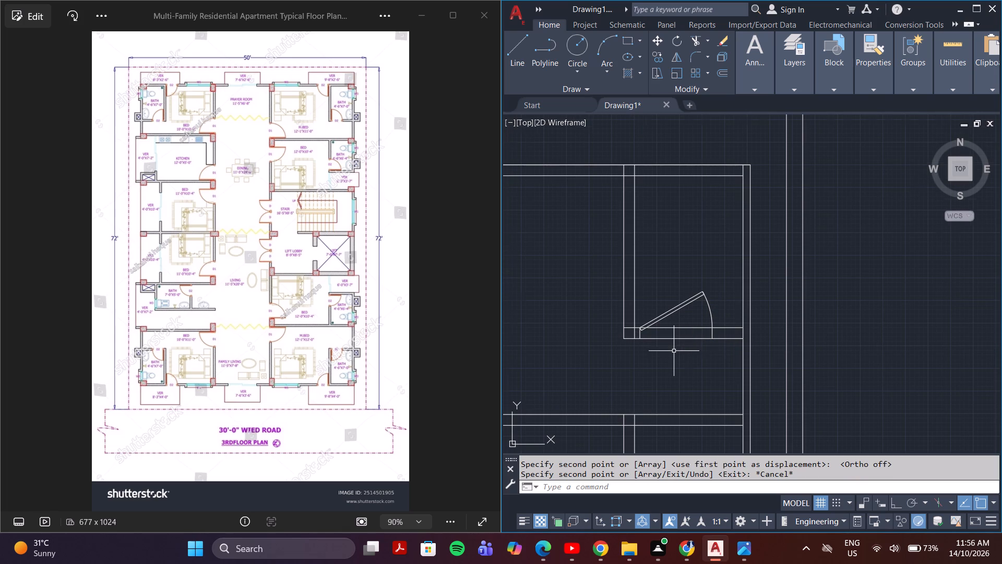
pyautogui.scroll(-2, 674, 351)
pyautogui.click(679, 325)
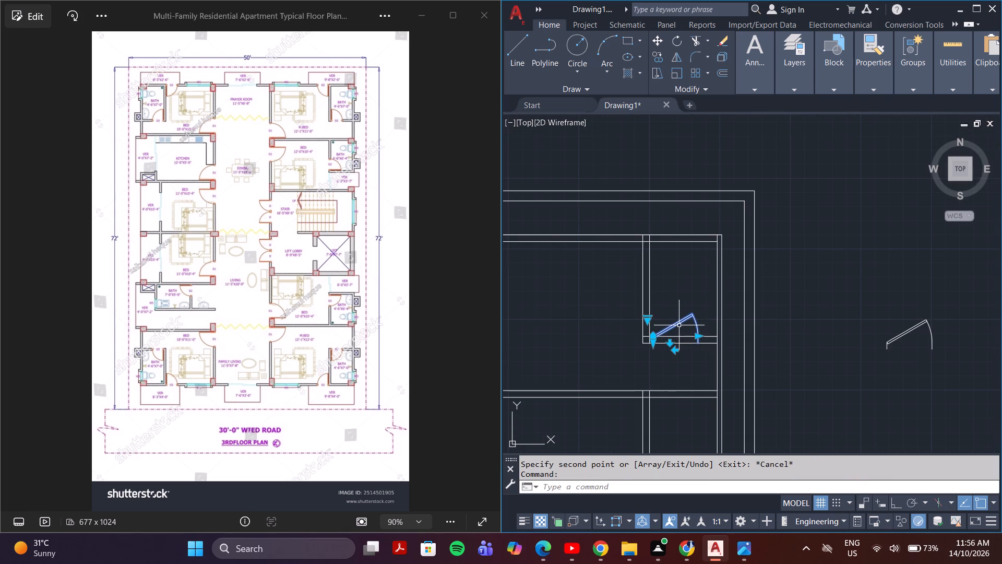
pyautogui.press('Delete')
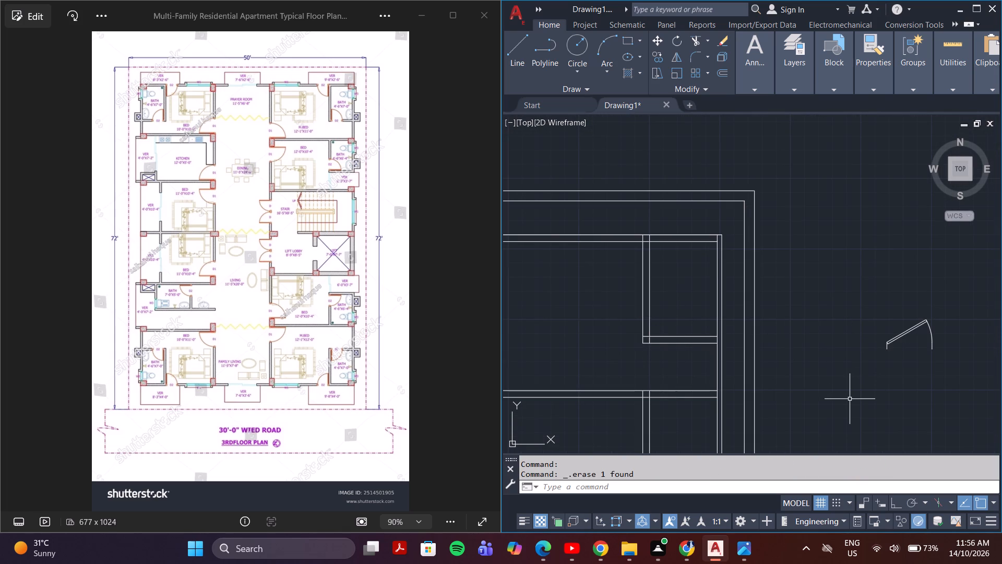
# Draw a rectangle 2.5' long and 6" wide outside the plan, between the right boundary and the spare door block.
pyautogui.write('rec')
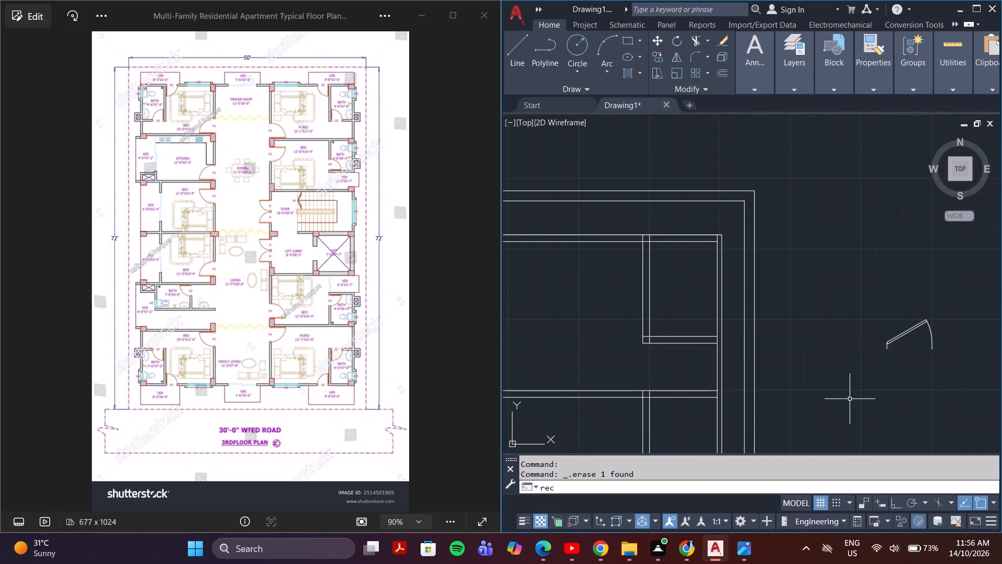
pyautogui.press('Return')
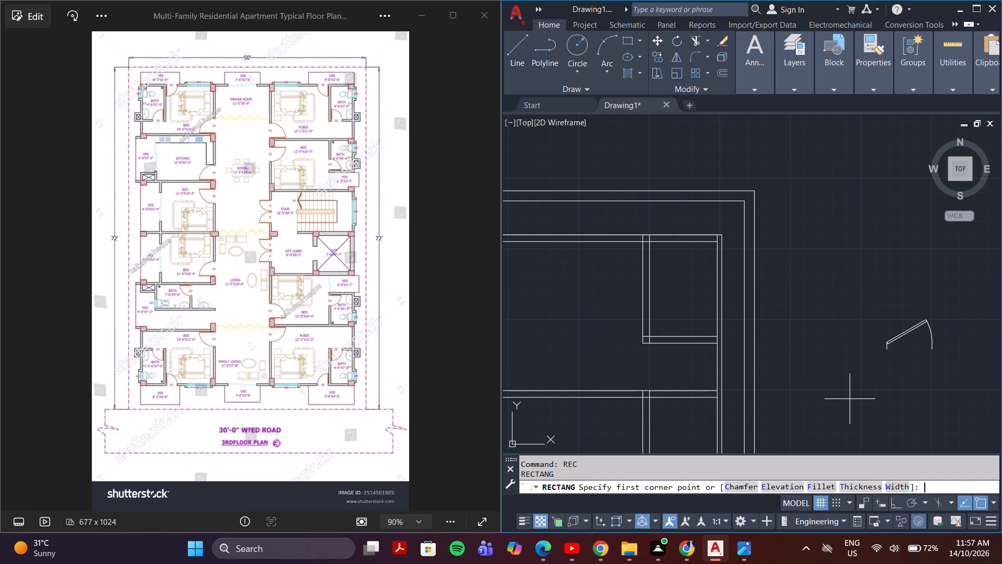
pyautogui.moveTo(855, 379); pyautogui.dragTo(852, 318, button='middle')
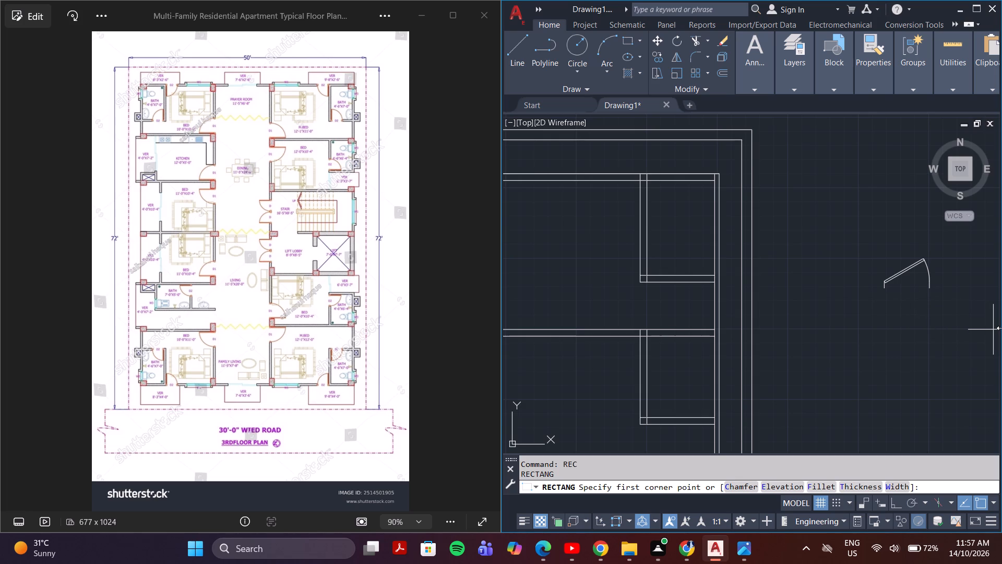
pyautogui.moveTo(1001, 328); pyautogui.dragTo(947, 363, button='middle')
pyautogui.moveTo(949, 336); pyautogui.dragTo(891, 332, button='middle')
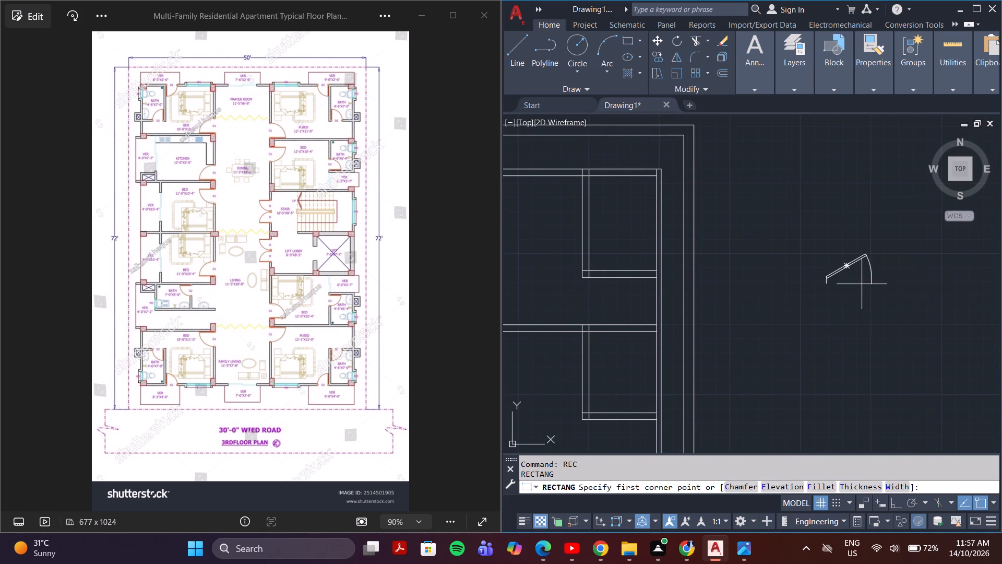
pyautogui.scroll(1, 862, 284)
pyautogui.moveTo(811, 286); pyautogui.dragTo(826, 320, button='middle')
pyautogui.write('rec')
pyautogui.press('Return')
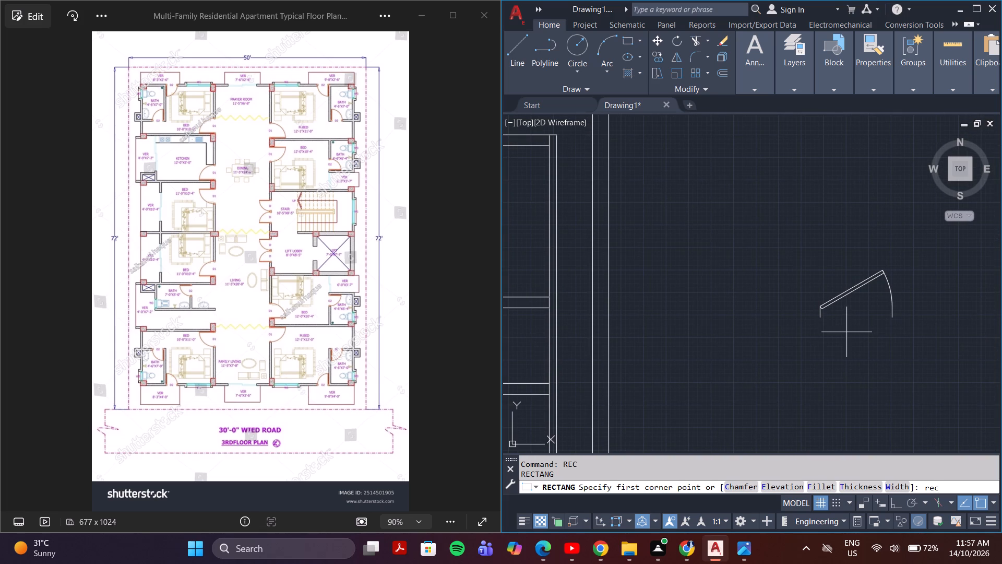
pyautogui.click(700, 235)
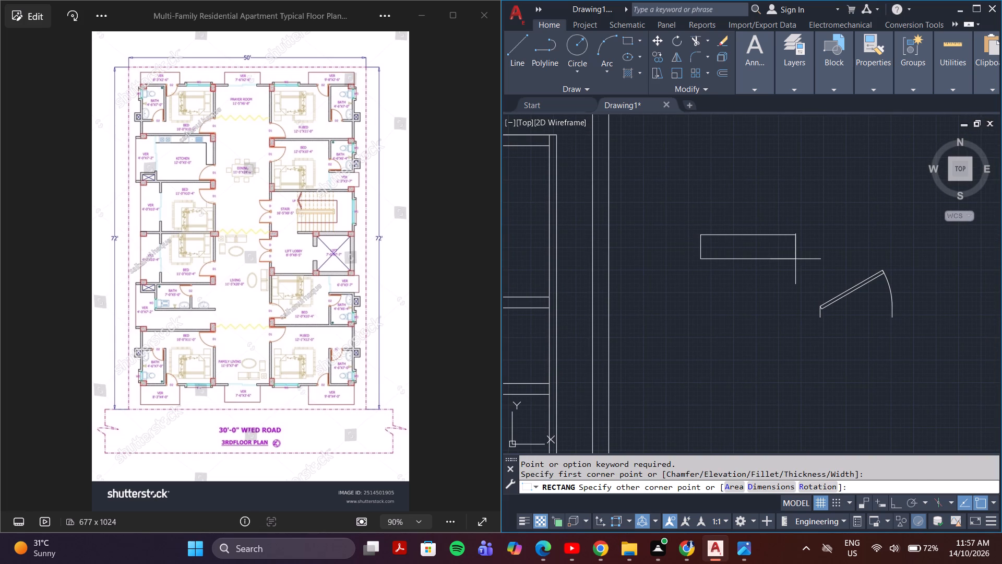
pyautogui.press('d')
pyautogui.press('Return')
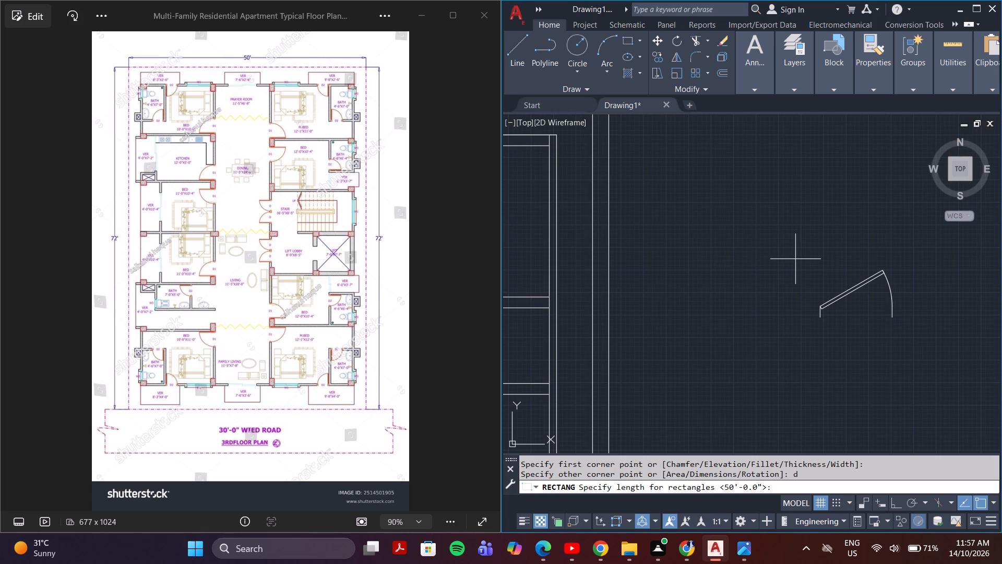
pyautogui.write('2.')
pyautogui.scroll(-3, 791, 267)
pyautogui.scroll(3, 782, 265)
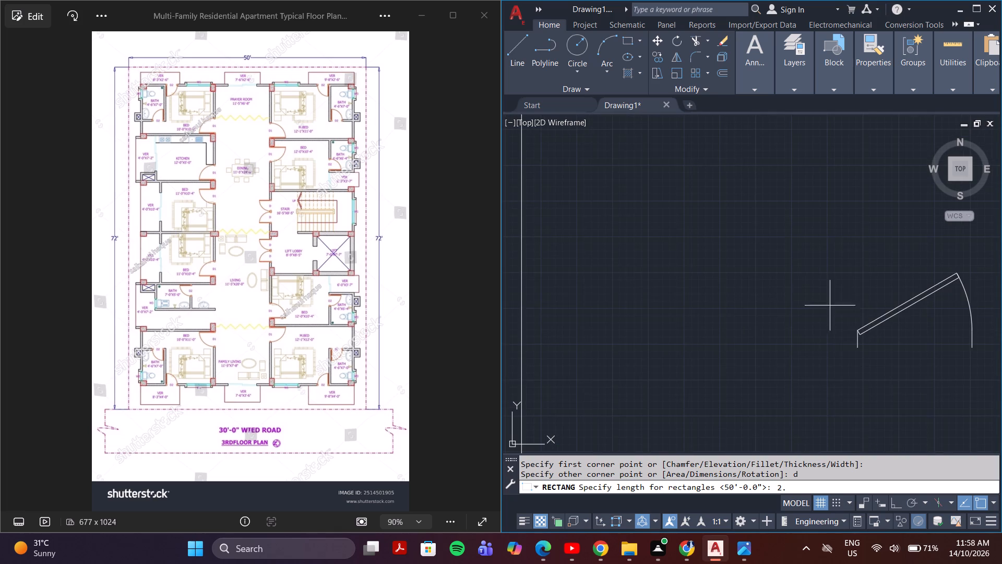
pyautogui.scroll(-3, 855, 308)
pyautogui.moveTo(855, 308); pyautogui.dragTo(830, 327, button='middle')
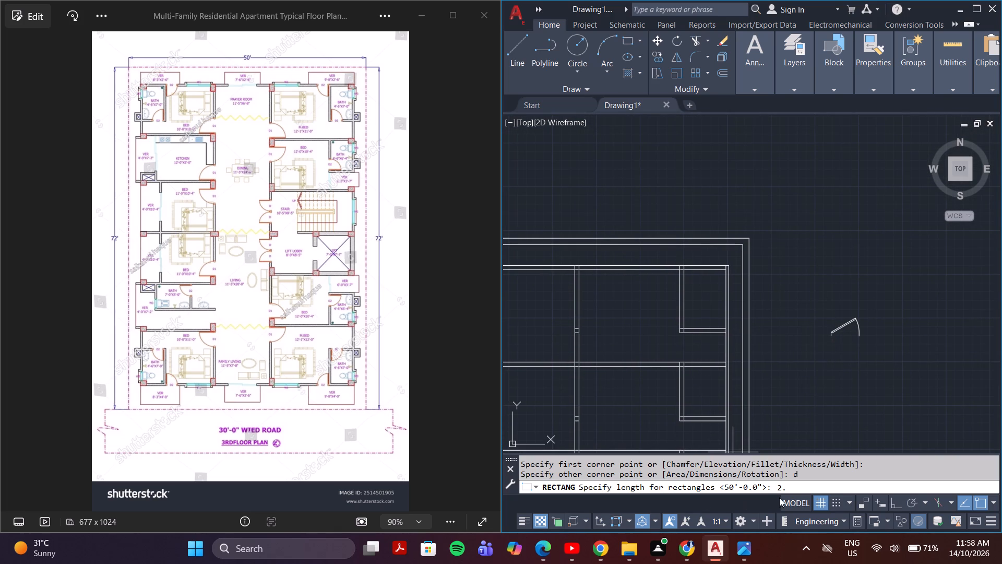
pyautogui.click(802, 488)
pyautogui.press('5')
pyautogui.press("'")
pyautogui.press('Return')
pyautogui.press('6')
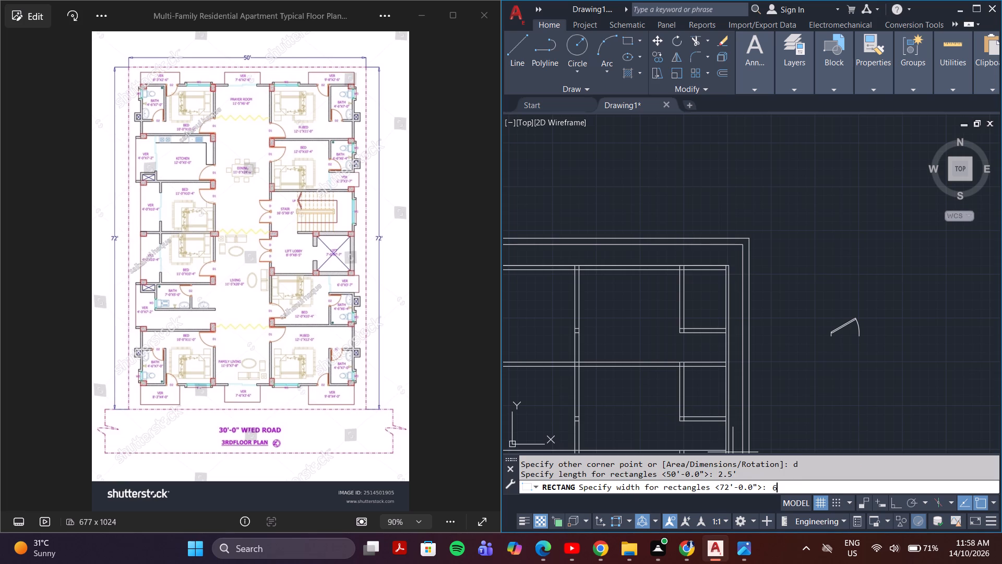
pyautogui.hotkey('shift', '"')
pyautogui.press('Return')
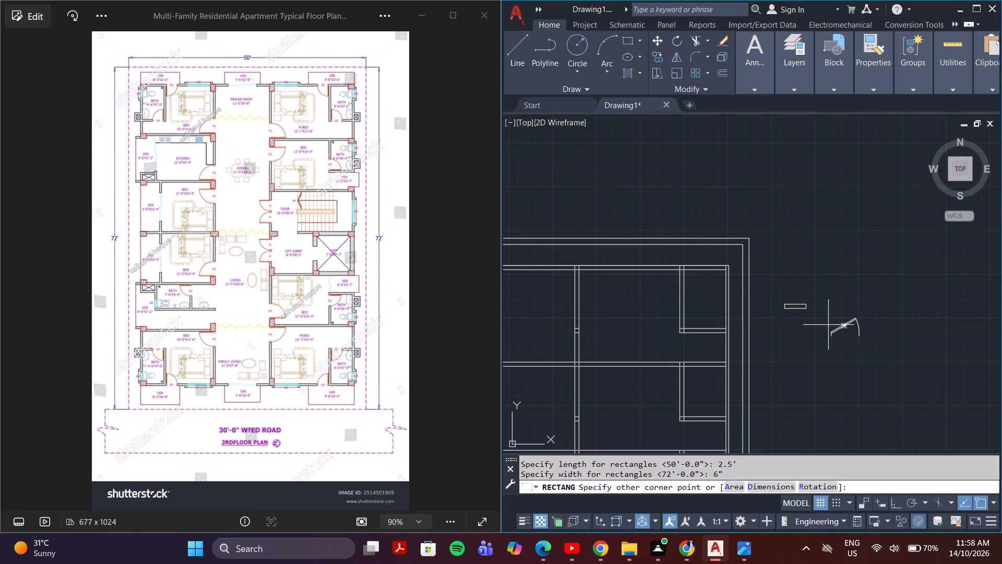
pyautogui.click(814, 316)
pyautogui.press('Escape')
# Copy the 2.5' by 6" rectangle from its lower-left corner onto the lower wall of the upper-right bath, near the inner corner.
pyautogui.click(811, 305)
pyautogui.click(784, 319)
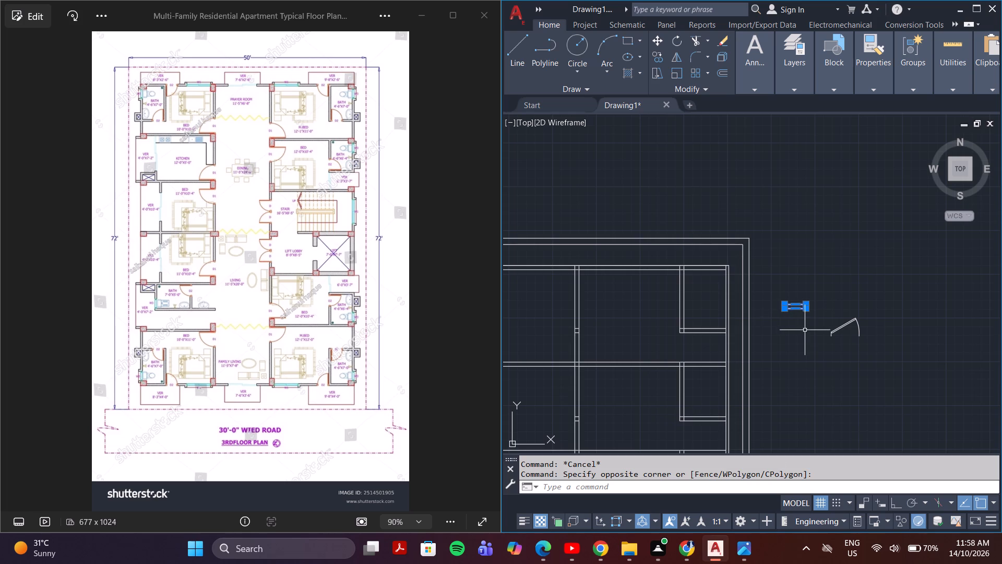
pyautogui.write('co')
pyautogui.press('Return')
pyautogui.scroll(2, 781, 325)
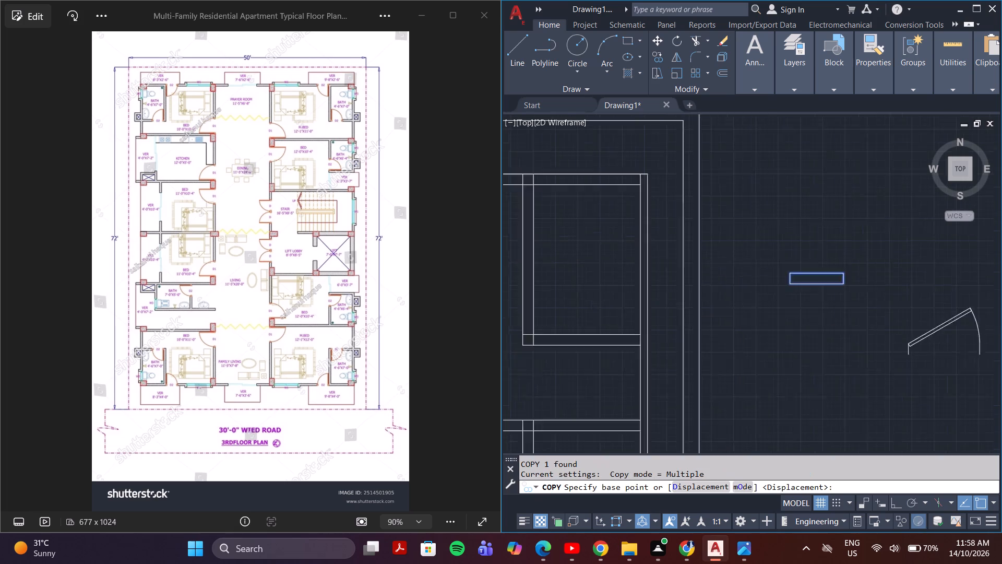
pyautogui.scroll(2, 781, 324)
pyautogui.click(805, 222)
pyautogui.scroll(-4, 681, 322)
pyautogui.moveTo(681, 323); pyautogui.dragTo(717, 322, button='middle')
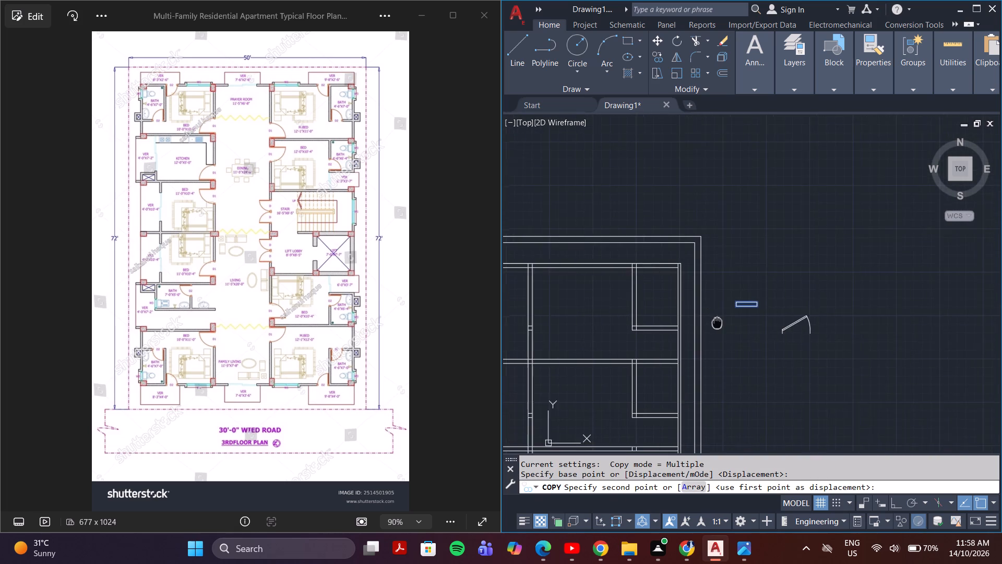
pyautogui.moveTo(717, 322); pyautogui.dragTo(718, 321, button='middle')
pyautogui.scroll(4, 673, 337)
pyautogui.moveTo(585, 308); pyautogui.dragTo(754, 313, button='middle')
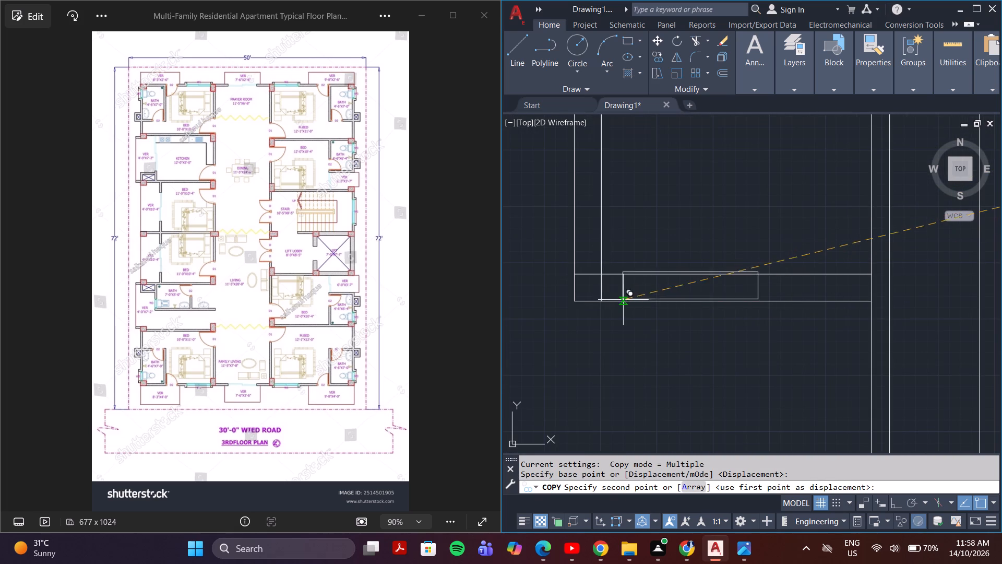
pyautogui.click(629, 302)
# Copy the same rectangle onto the lower wall of the second right-side bath, near its inner corner.
pyautogui.scroll(-4, 631, 308)
pyautogui.moveTo(635, 355); pyautogui.dragTo(635, 269, button='middle')
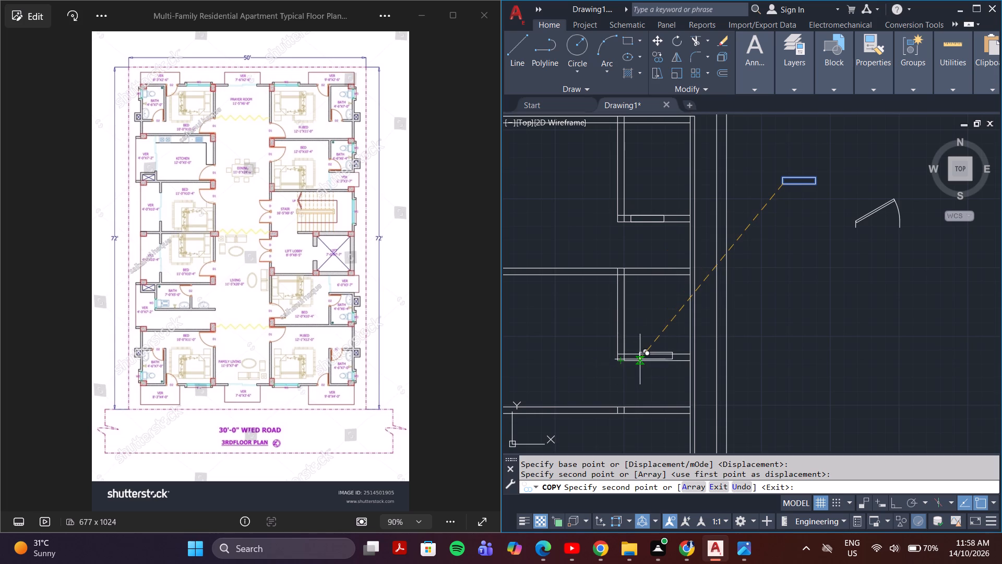
pyautogui.scroll(4, 640, 359)
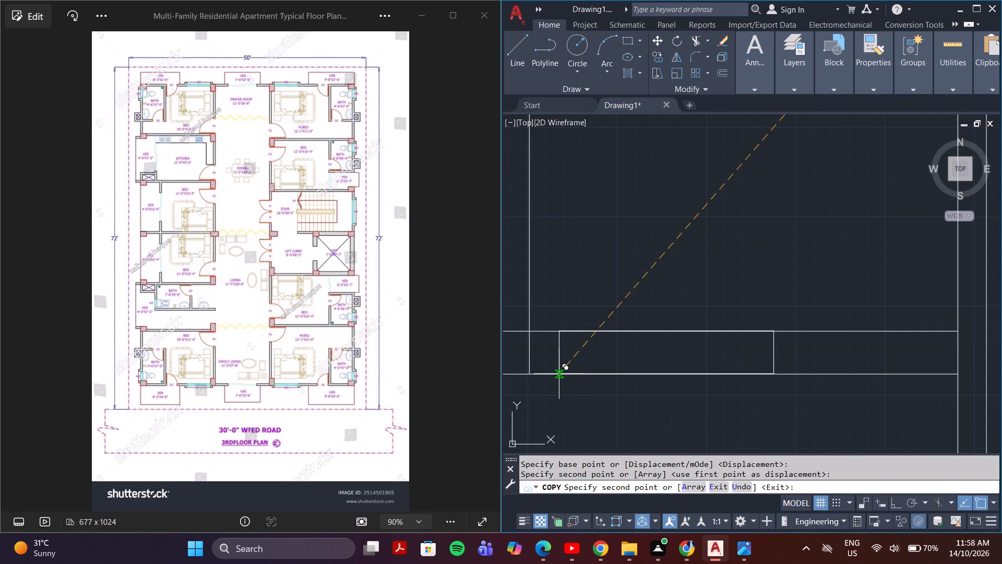
pyautogui.click(559, 374)
# Copy the same rectangle onto the upper wall of the third right-side bath, starting at the side wall's inner face.
pyautogui.scroll(-4, 558, 374)
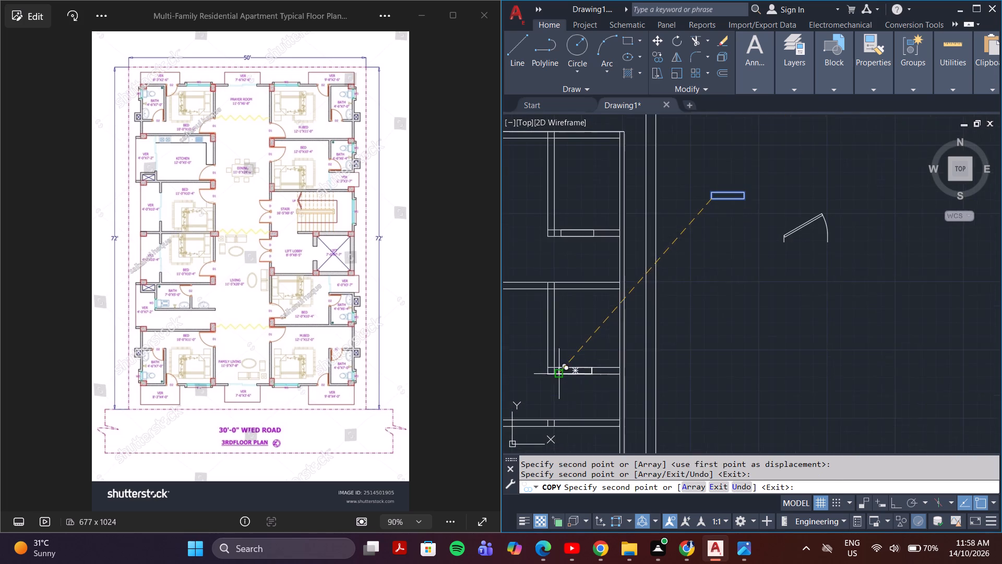
pyautogui.moveTo(568, 377); pyautogui.dragTo(588, 298, button='middle')
pyautogui.moveTo(597, 390); pyautogui.dragTo(620, 307, button='middle')
pyautogui.scroll(-2, 614, 341)
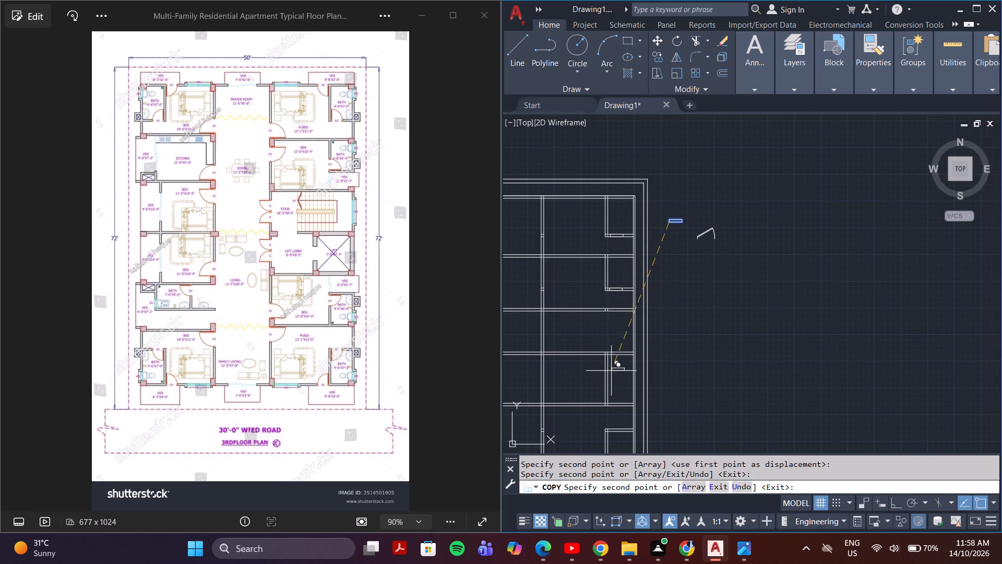
pyautogui.moveTo(599, 381); pyautogui.dragTo(605, 300, button='middle')
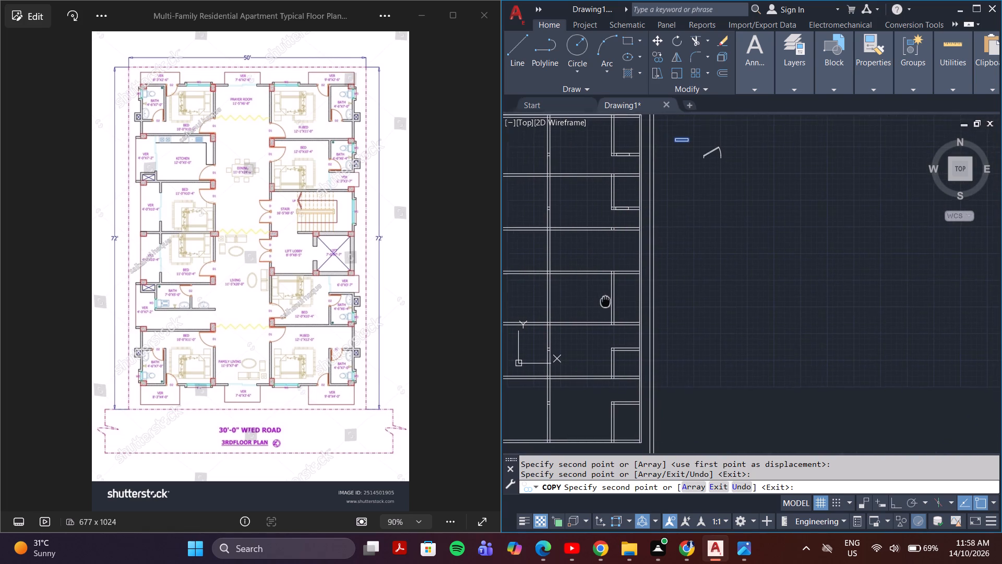
pyautogui.moveTo(605, 300); pyautogui.dragTo(605, 300, button='middle')
pyautogui.scroll(4, 623, 360)
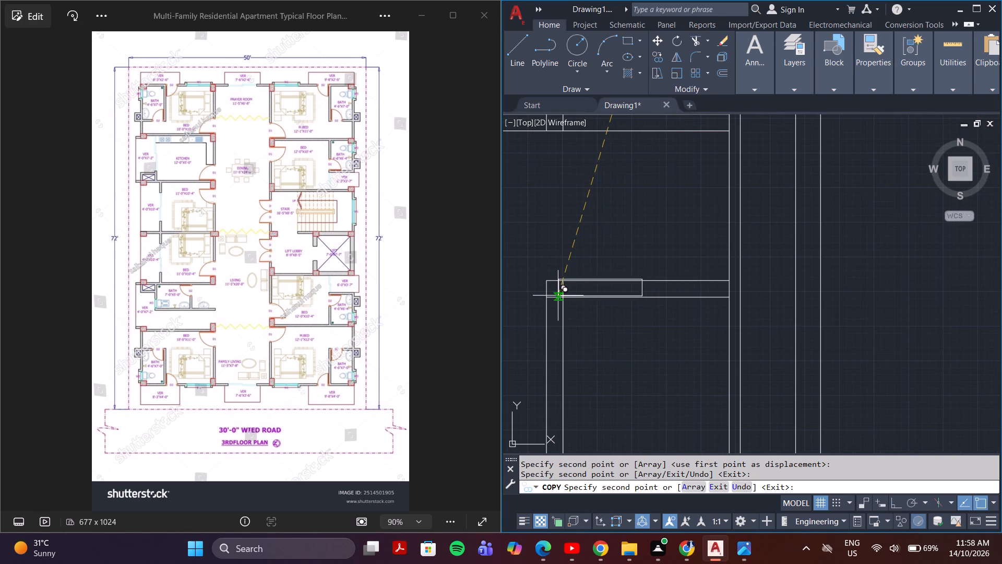
pyautogui.click(564, 299)
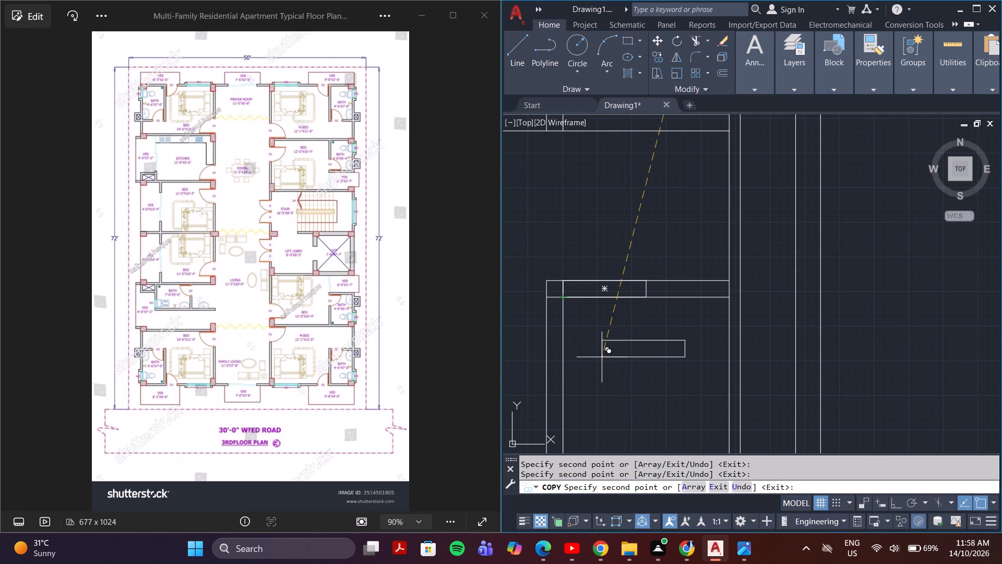
# Copy the same rectangle onto the upper wall of the lowest right-side bath, near its inner corner.
pyautogui.moveTo(602, 357); pyautogui.dragTo(624, 291, button='middle')
pyautogui.moveTo(616, 339); pyautogui.dragTo(623, 315, button='middle')
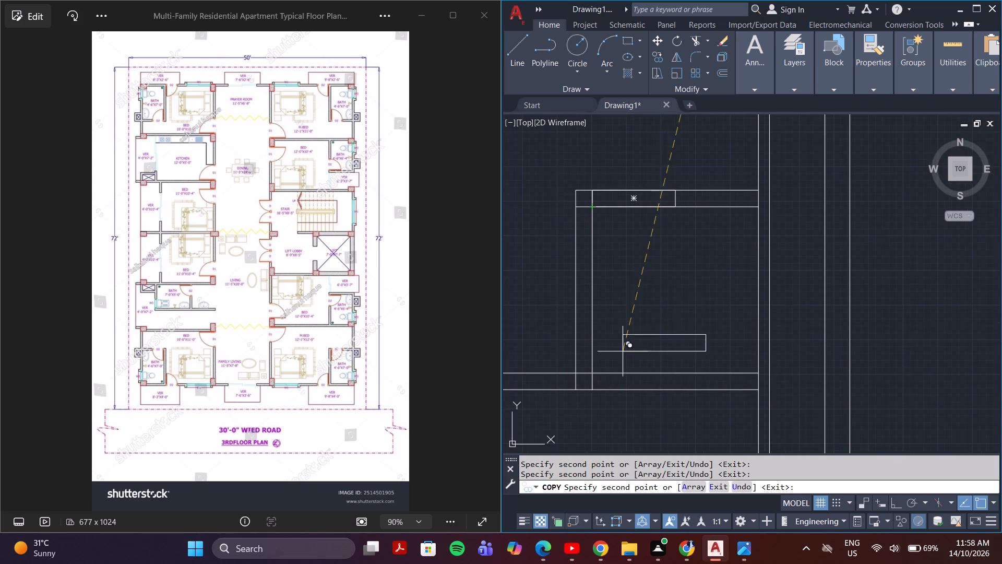
pyautogui.moveTo(623, 354); pyautogui.dragTo(631, 307, button='middle')
pyautogui.moveTo(629, 336); pyautogui.dragTo(638, 262, button='middle')
pyautogui.moveTo(637, 335); pyautogui.dragTo(635, 235, button='middle')
pyautogui.moveTo(612, 323); pyautogui.dragTo(619, 277, button='middle')
pyautogui.click(614, 290)
pyautogui.scroll(-4, 616, 289)
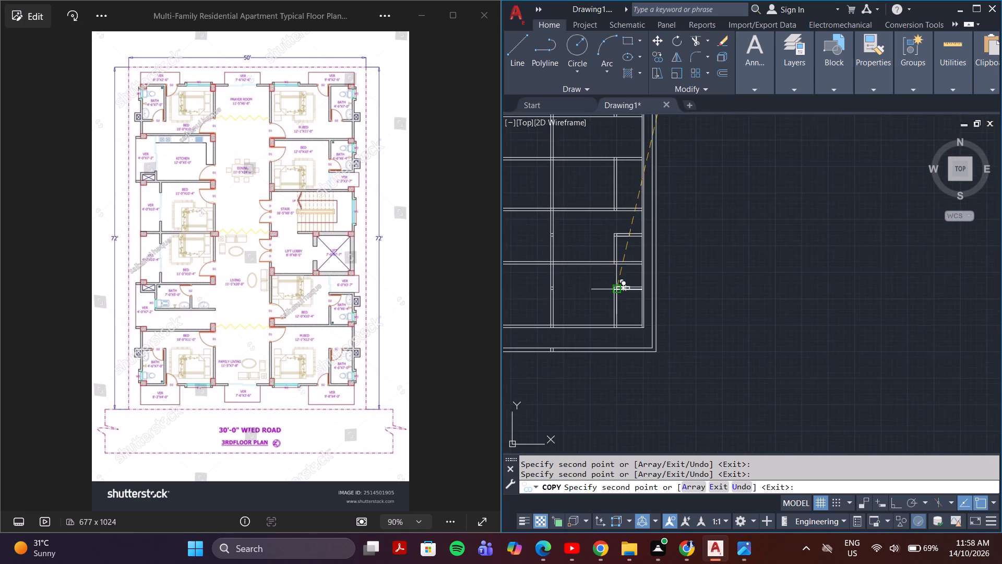
# Copy the same rectangle onto the upper wall of the lower-left bath, starting from the wall's midpoint, near the inner corner.
pyautogui.moveTo(604, 292); pyautogui.dragTo(701, 302, button='middle')
pyautogui.moveTo(631, 303); pyautogui.dragTo(722, 309, button='middle')
pyautogui.moveTo(669, 305); pyautogui.dragTo(715, 313, button='middle')
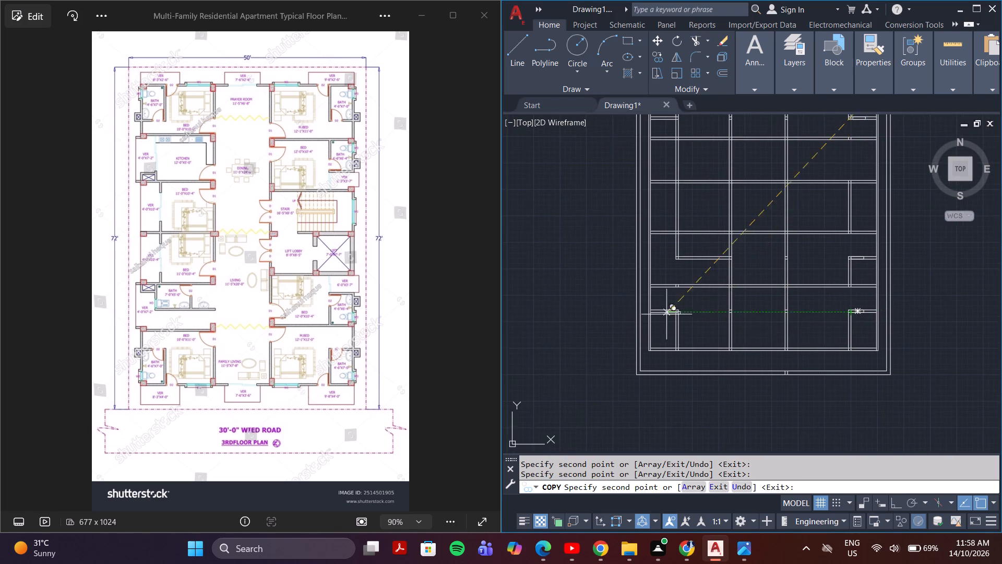
pyautogui.scroll(3, 665, 314)
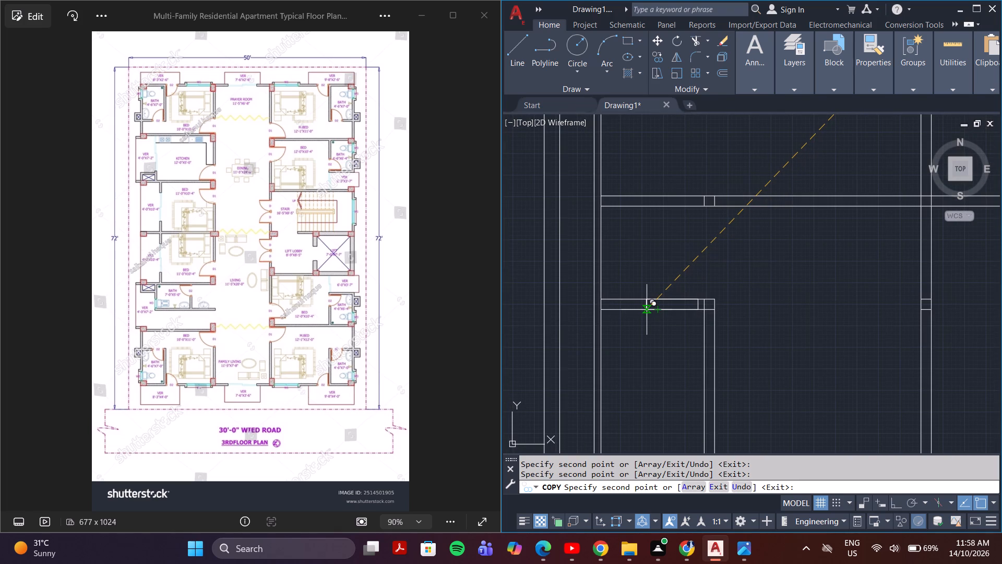
pyautogui.scroll(4, 647, 312)
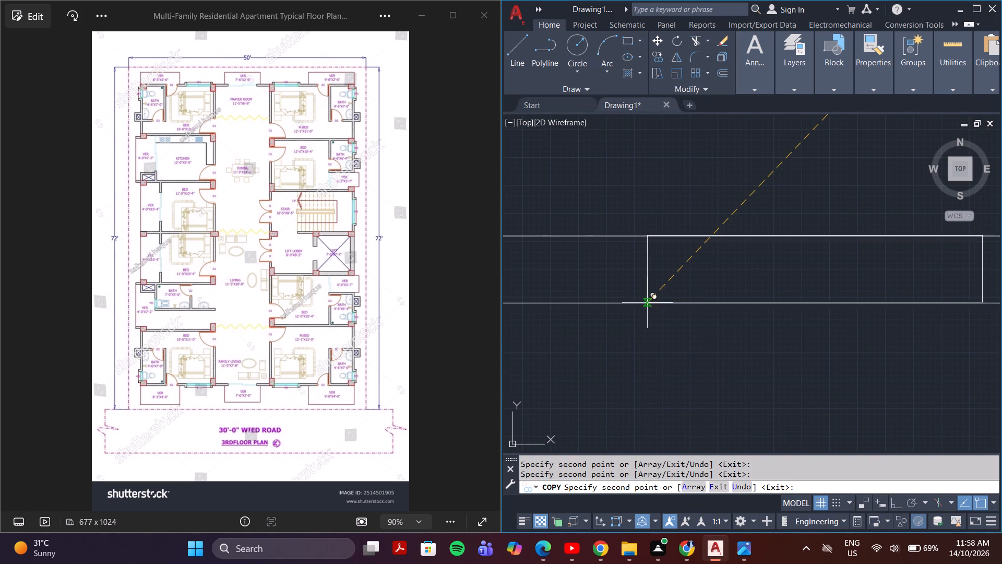
pyautogui.click(648, 304)
# Copy the same rectangle onto the lower wall of the upper-left bath, near its inner corner, and end the copying.
pyautogui.scroll(-5, 648, 280)
pyautogui.moveTo(648, 277); pyautogui.dragTo(634, 363, button='middle')
pyautogui.middleClick(834, 367)
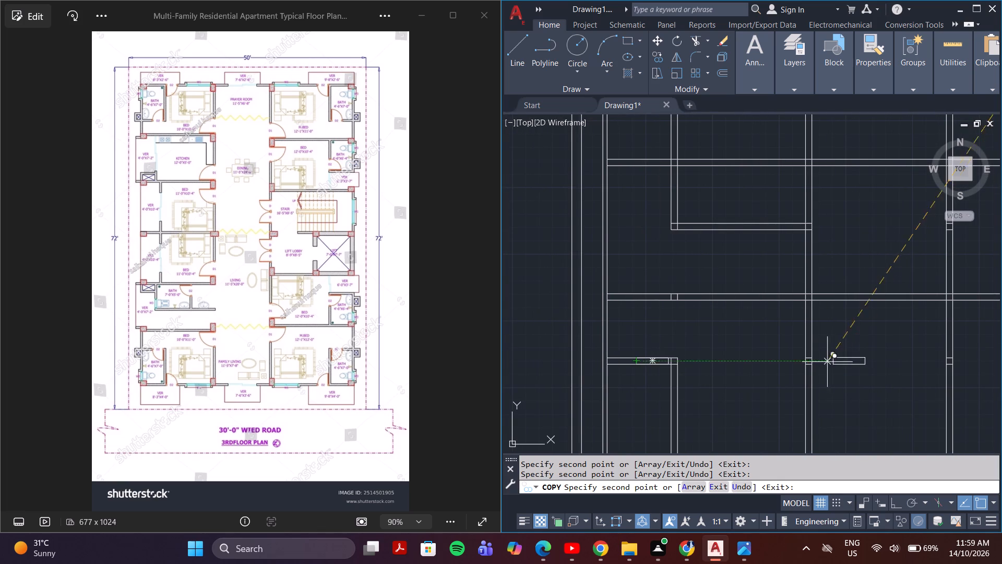
pyautogui.moveTo(707, 319); pyautogui.dragTo(712, 361, button='middle')
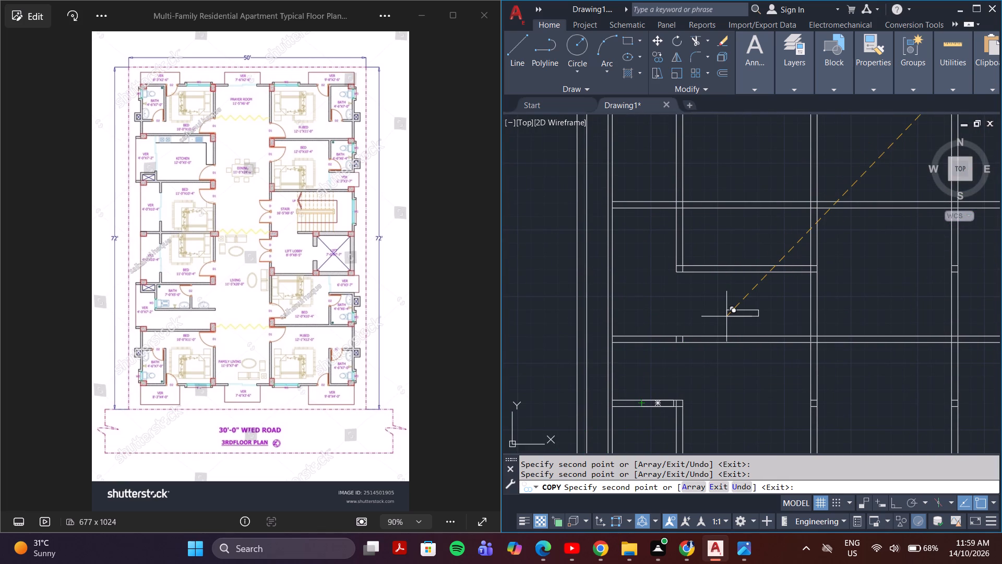
pyautogui.moveTo(760, 308); pyautogui.dragTo(760, 308, button='middle')
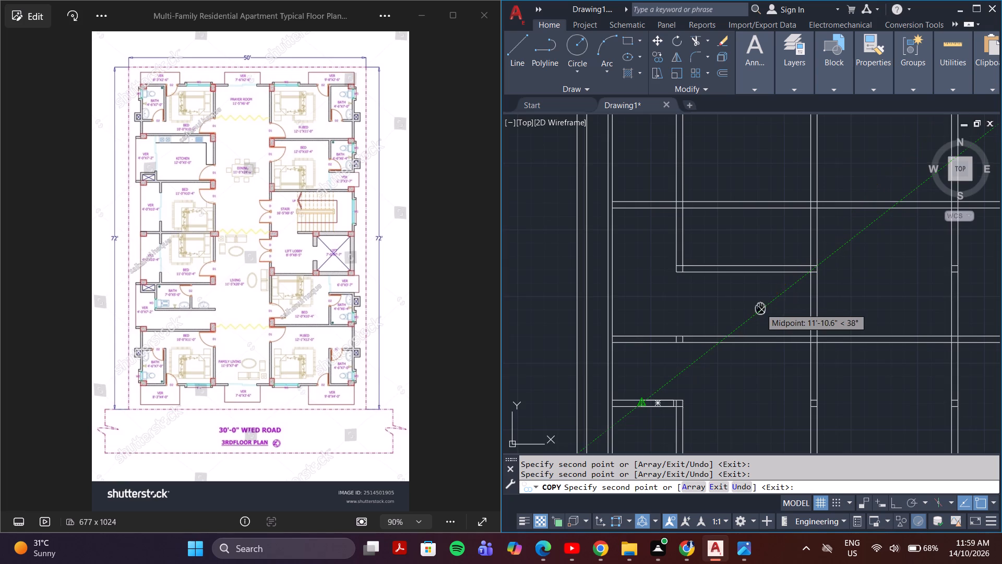
pyautogui.moveTo(760, 308); pyautogui.dragTo(770, 380, button='middle')
pyautogui.moveTo(734, 236); pyautogui.dragTo(736, 434, button='middle')
pyautogui.moveTo(686, 232); pyautogui.dragTo(719, 453, button='middle')
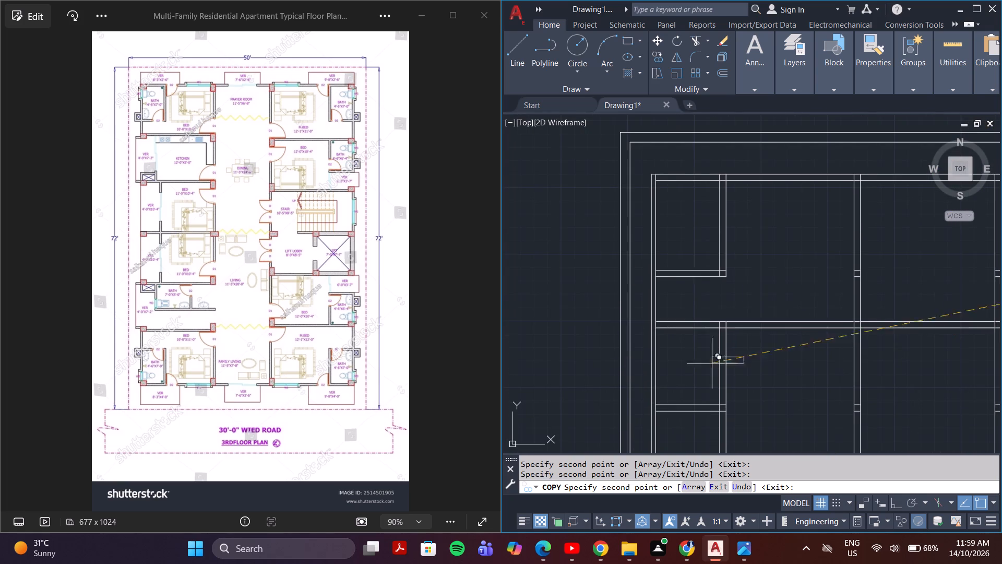
pyautogui.scroll(3, 703, 281)
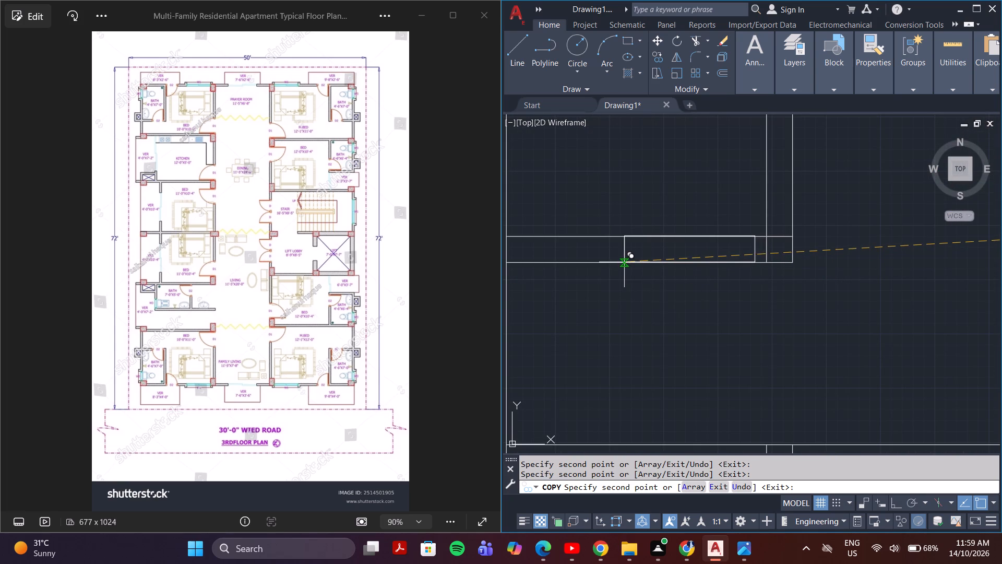
pyautogui.click(624, 262)
pyautogui.scroll(-3, 646, 275)
pyautogui.press('Escape')
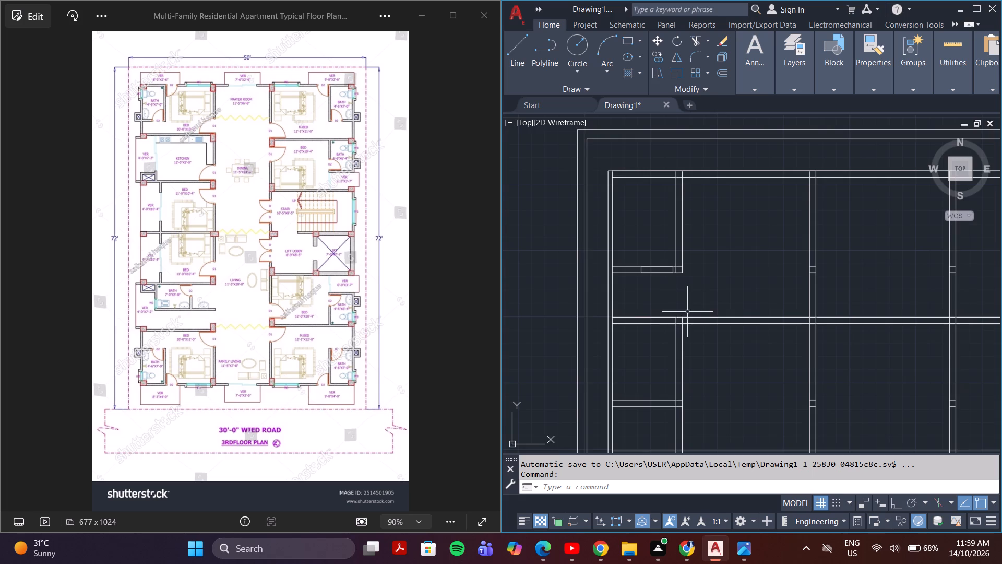
# Rotate the spare 2.5' by 6" rectangle outside the plan about its lower-right corner until it stands vertical, with Ortho on.
pyautogui.moveTo(687, 287); pyautogui.dragTo(579, 261, button='middle')
pyautogui.scroll(-3, 643, 251)
pyautogui.moveTo(747, 279); pyautogui.dragTo(677, 298, button='middle')
pyautogui.scroll(2, 706, 272)
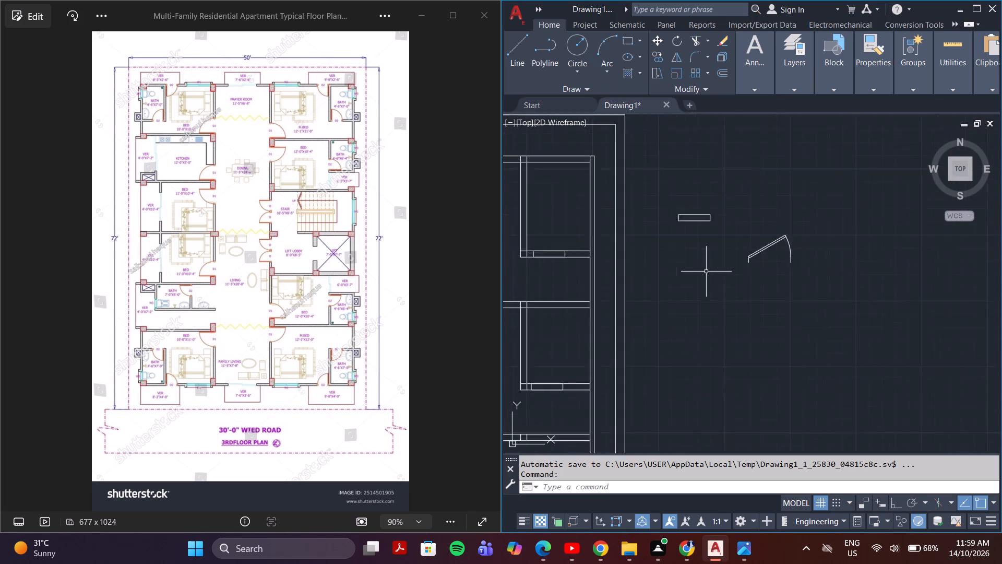
pyautogui.scroll(2, 706, 272)
pyautogui.click(726, 179)
pyautogui.click(631, 202)
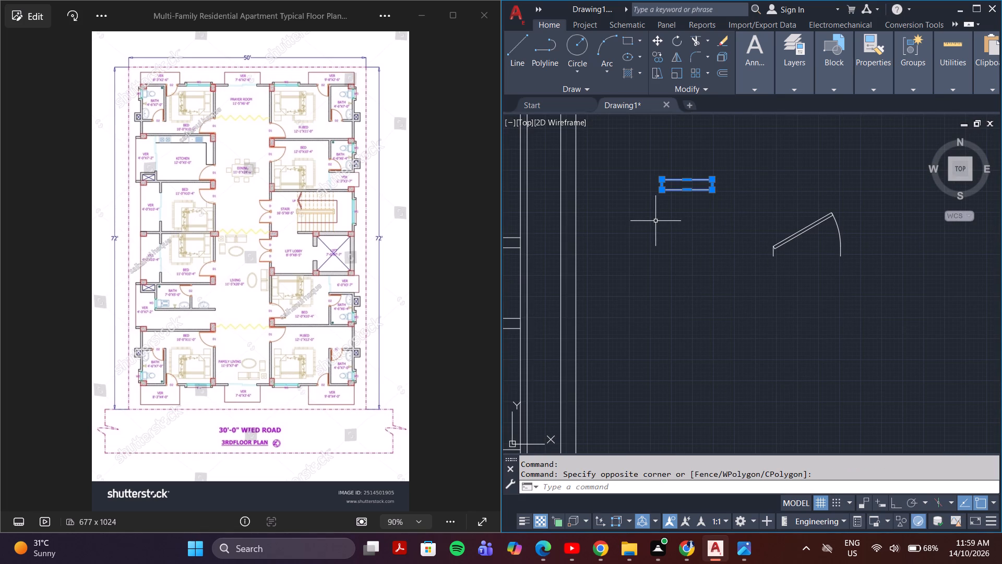
pyautogui.press('r')
pyautogui.press('o')
pyautogui.press('Return')
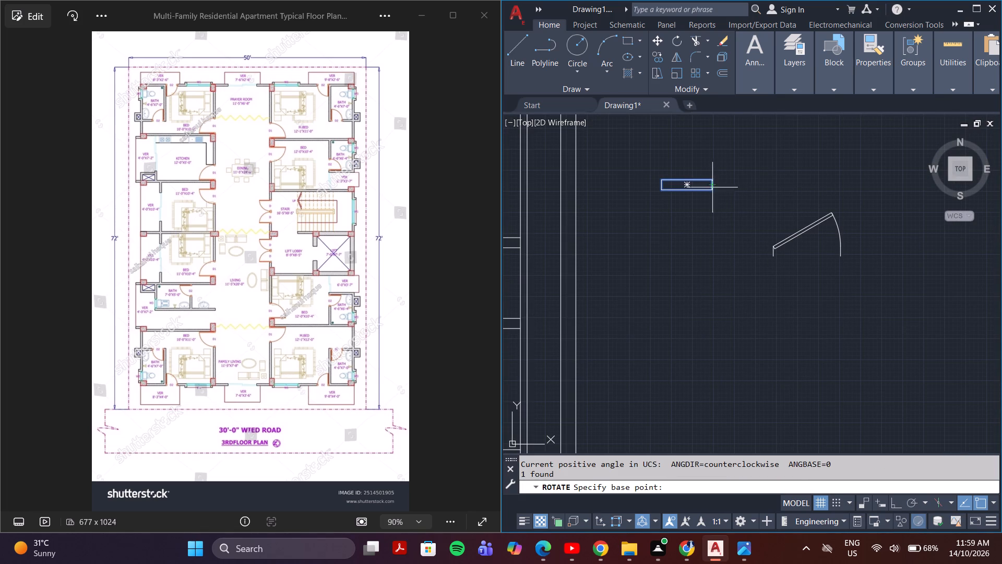
pyautogui.click(713, 190)
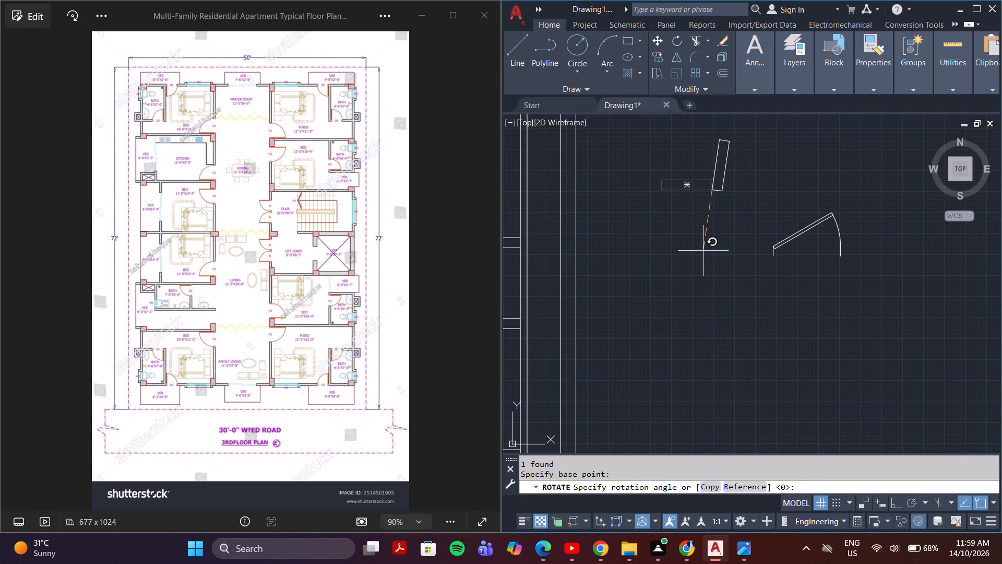
pyautogui.press('F8')
pyautogui.click(704, 251)
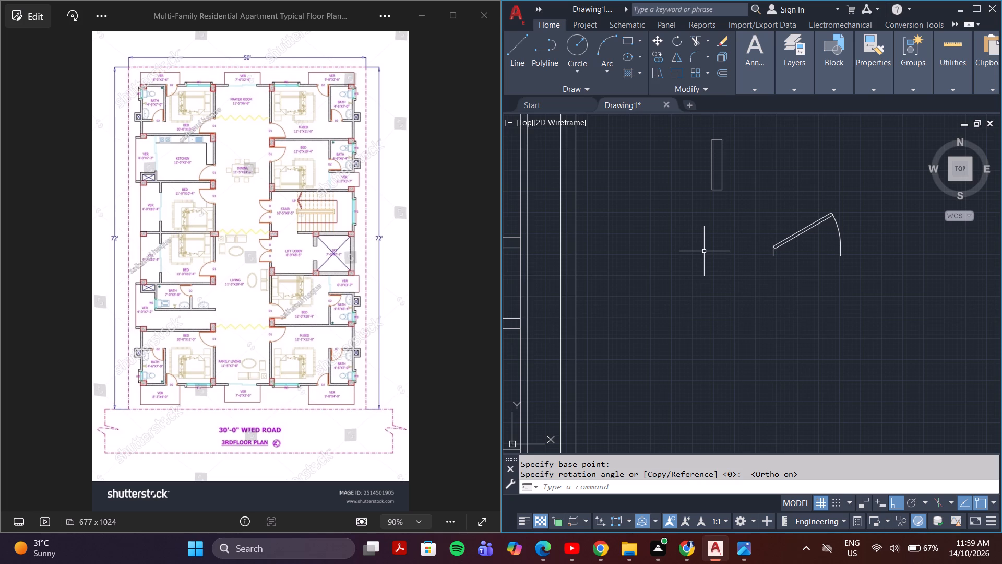
# Move the vertical spare rectangle straight down, to the empty area below the spare door block.
pyautogui.moveTo(690, 254); pyautogui.dragTo(685, 332, button='middle')
pyautogui.scroll(-2, 690, 297)
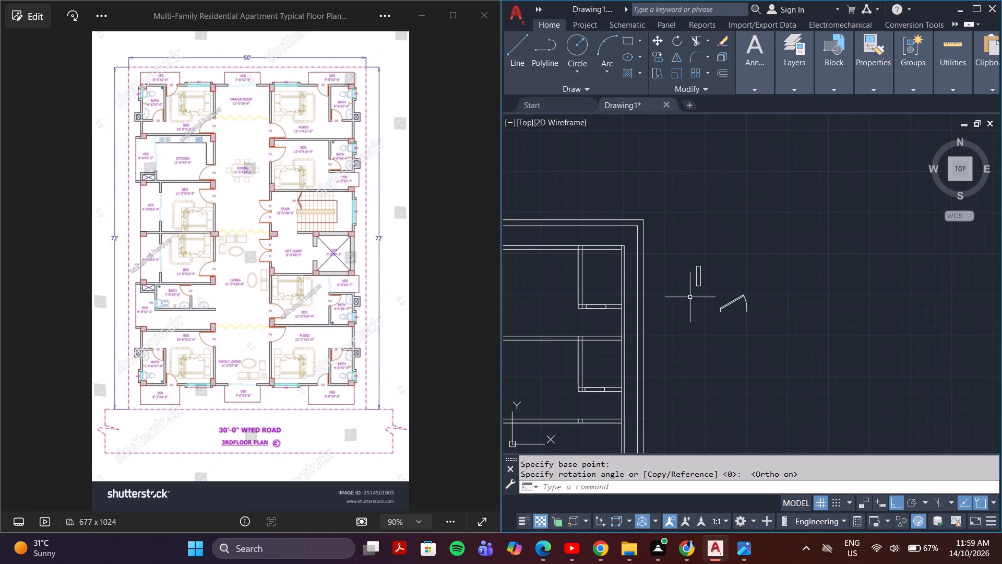
pyautogui.scroll(2, 624, 287)
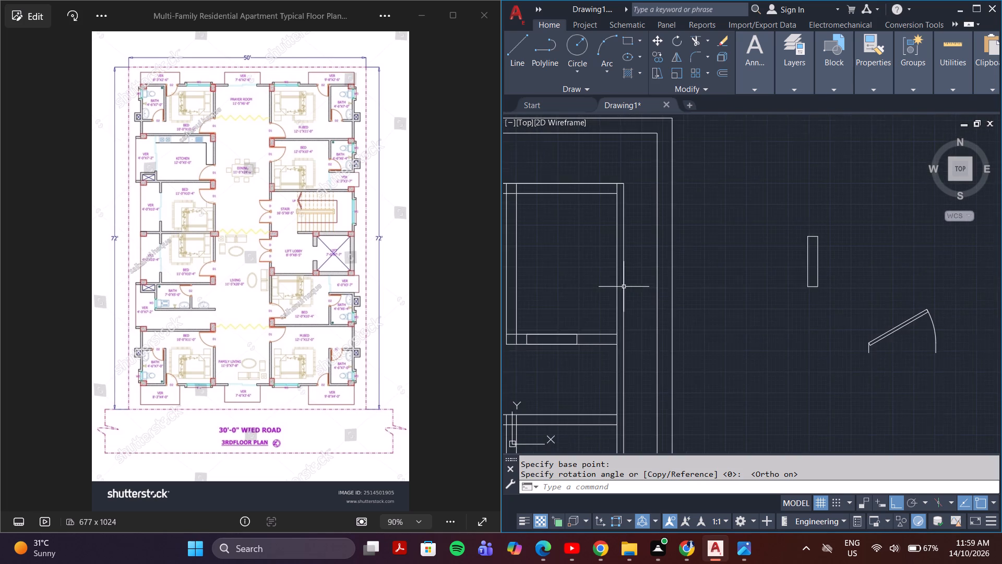
pyautogui.moveTo(663, 292); pyautogui.dragTo(727, 267, button='middle')
pyautogui.scroll(-4, 729, 266)
pyautogui.moveTo(700, 307); pyautogui.dragTo(699, 260, button='middle')
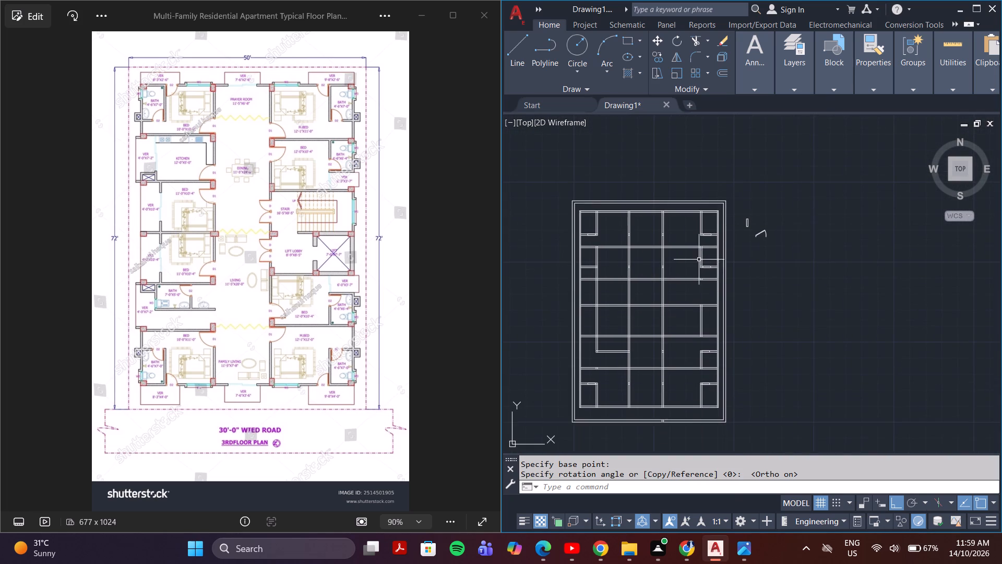
pyautogui.scroll(2, 758, 206)
pyautogui.click(744, 217)
pyautogui.click(716, 272)
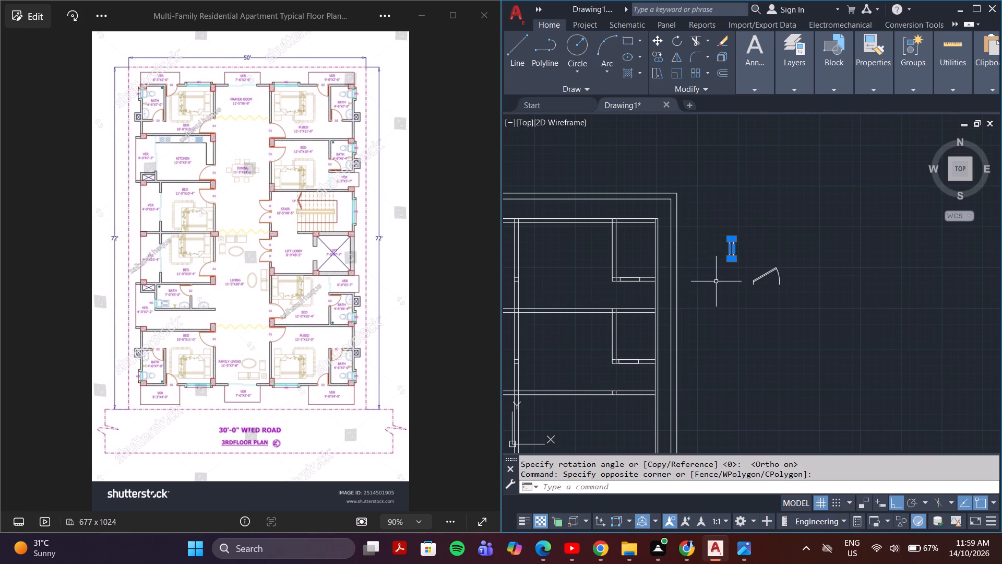
pyautogui.press('m')
pyautogui.press('Return')
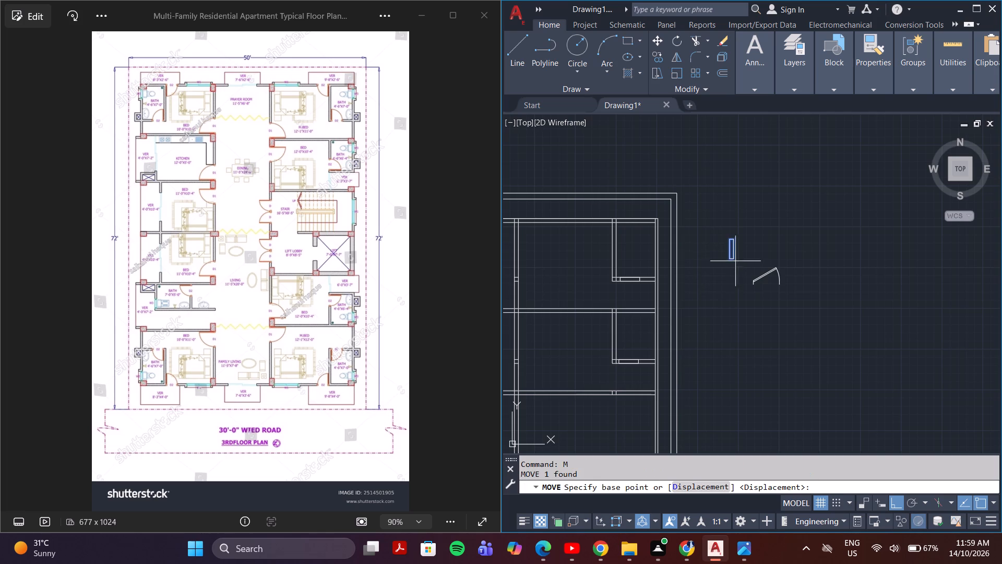
pyautogui.click(733, 255)
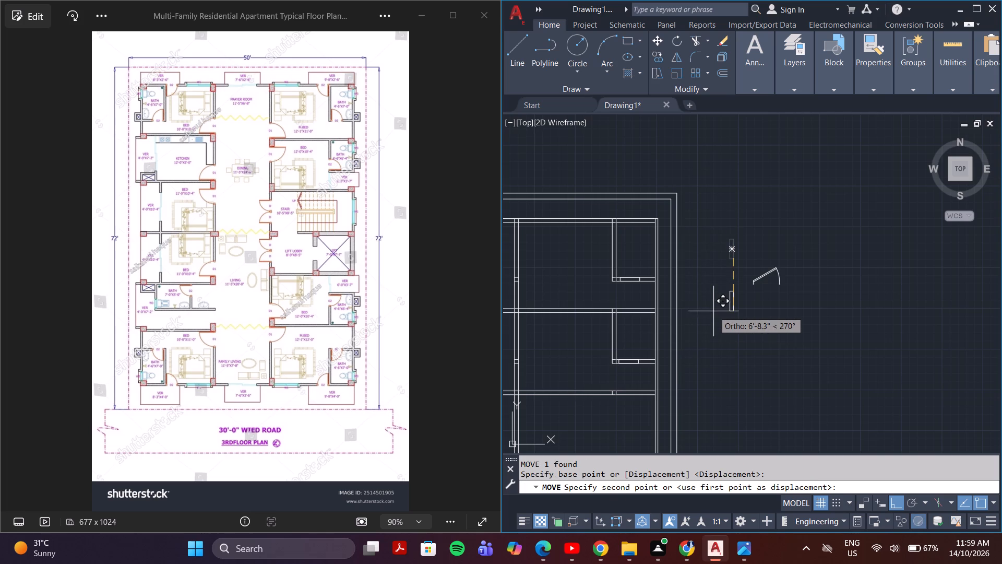
pyautogui.click(725, 363)
pyautogui.press('Escape')
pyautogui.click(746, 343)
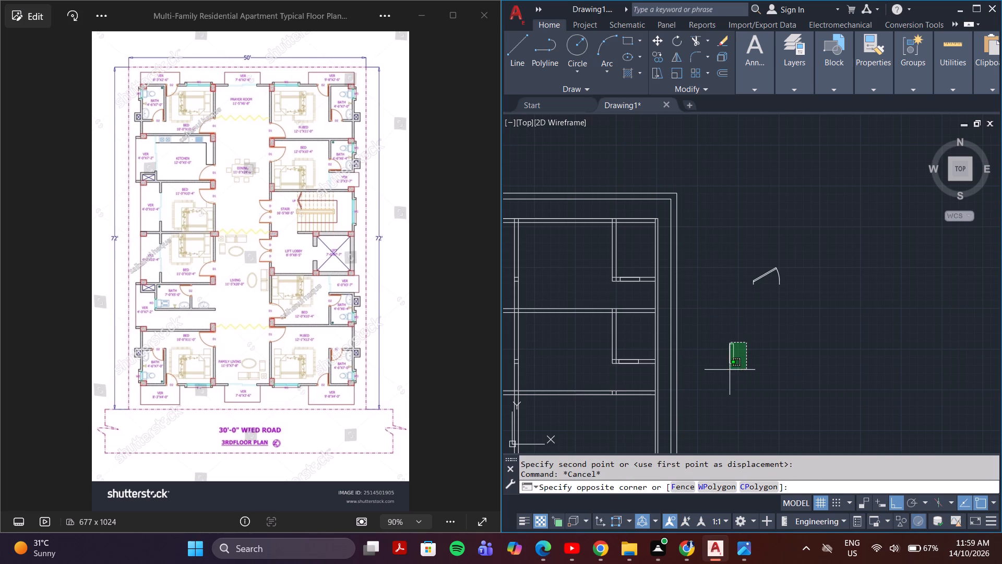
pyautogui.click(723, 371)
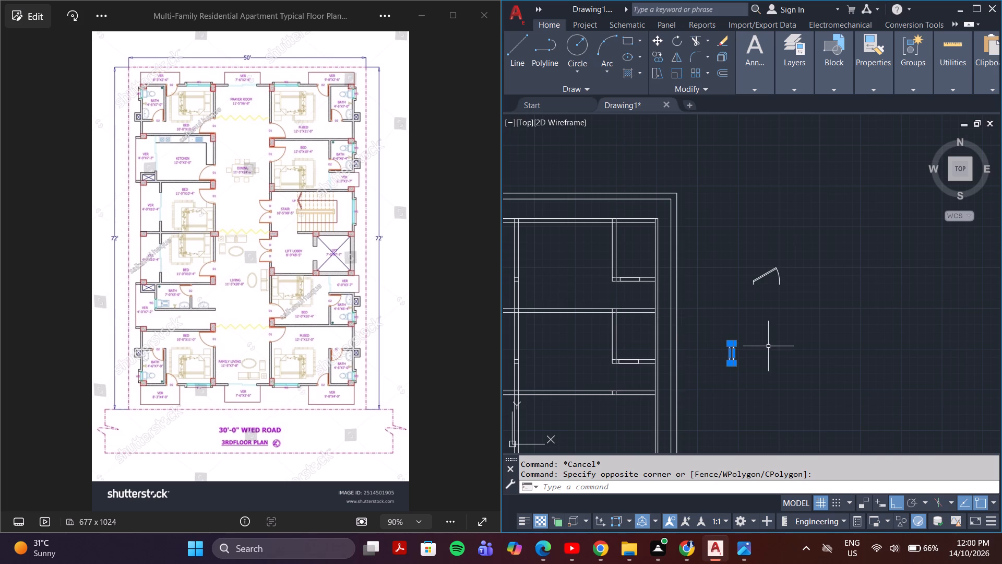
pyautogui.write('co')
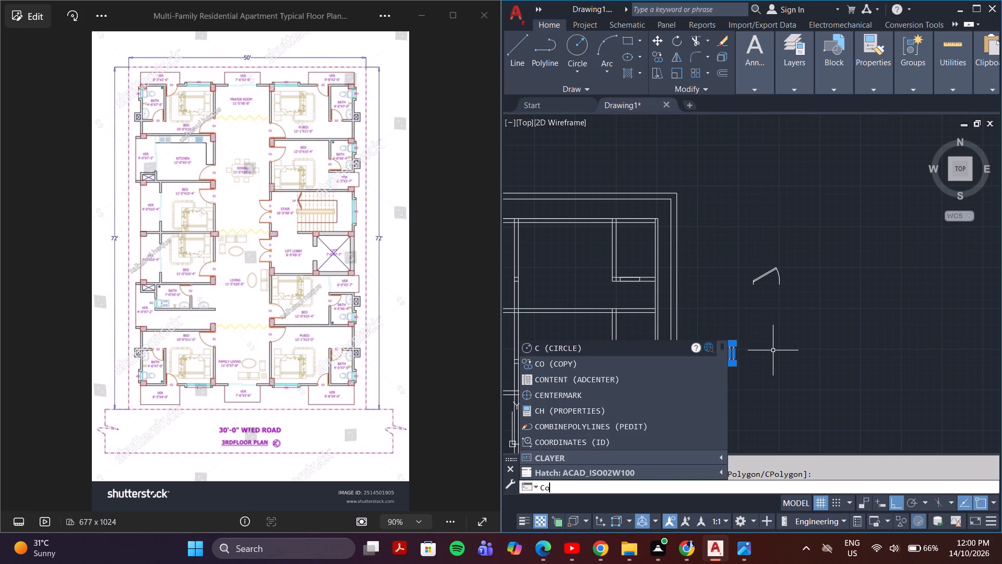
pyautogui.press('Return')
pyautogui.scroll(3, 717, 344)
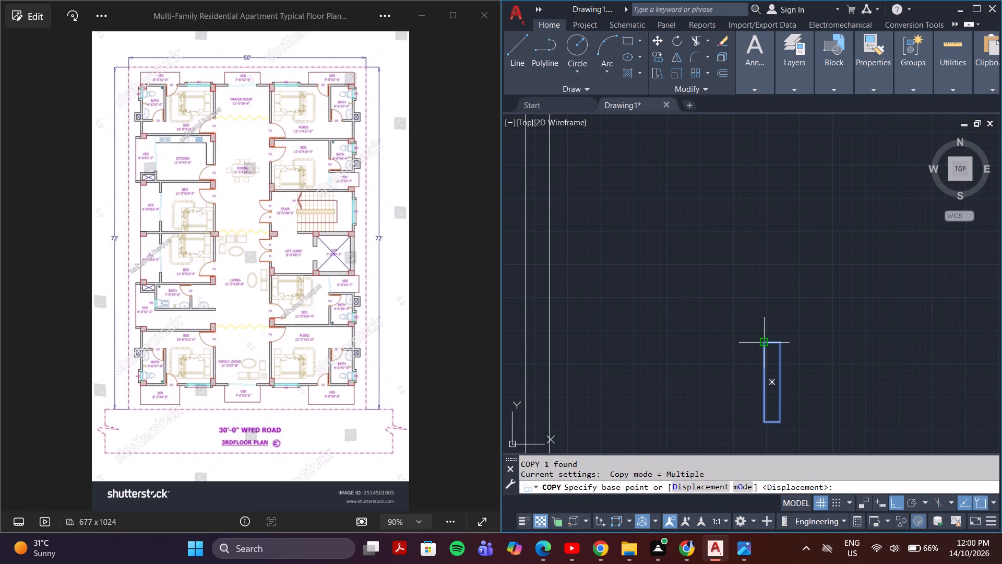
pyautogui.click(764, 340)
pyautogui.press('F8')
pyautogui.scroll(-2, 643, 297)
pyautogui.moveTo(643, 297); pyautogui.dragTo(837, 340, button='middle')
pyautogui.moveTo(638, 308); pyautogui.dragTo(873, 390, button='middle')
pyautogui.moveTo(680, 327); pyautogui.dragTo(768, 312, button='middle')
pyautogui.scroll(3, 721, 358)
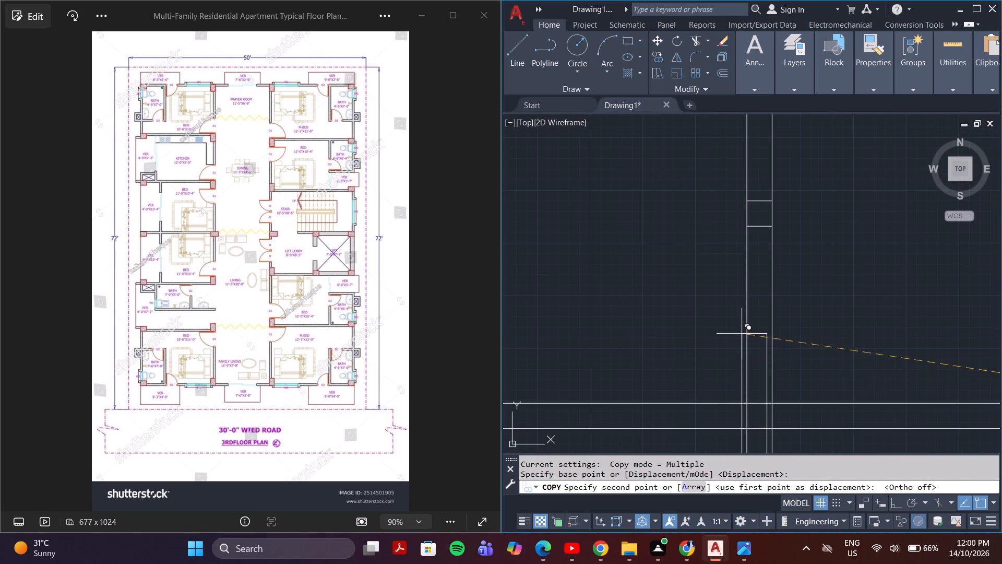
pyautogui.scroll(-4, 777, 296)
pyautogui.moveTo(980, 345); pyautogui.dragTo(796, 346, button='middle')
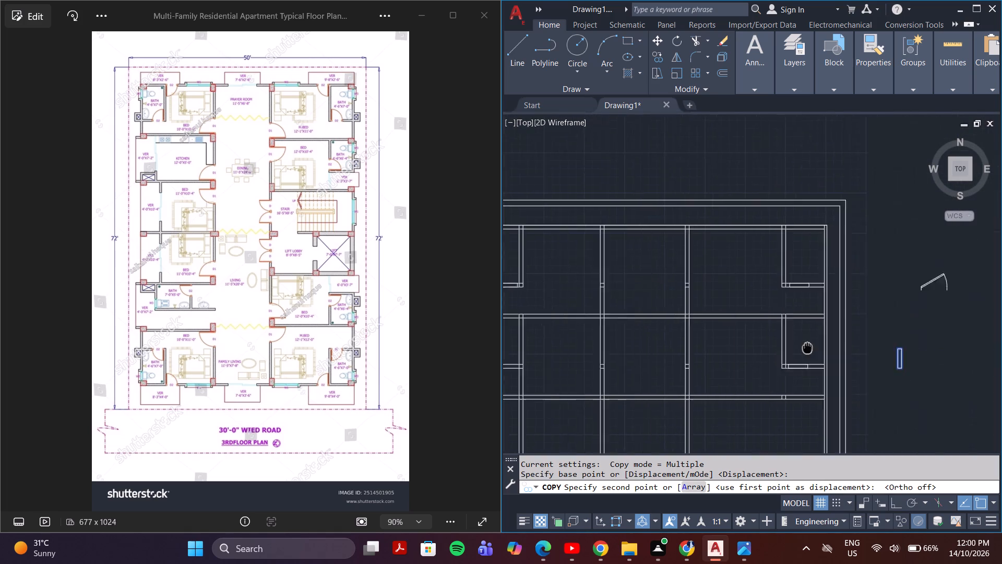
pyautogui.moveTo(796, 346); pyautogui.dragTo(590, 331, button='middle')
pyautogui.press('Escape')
# Copy the vertical spare rectangle from its lower-left corner into the left corridor wall at the upper-left bedroom, just above that bedroom's lower wall.
pyautogui.click(696, 327)
pyautogui.click(666, 365)
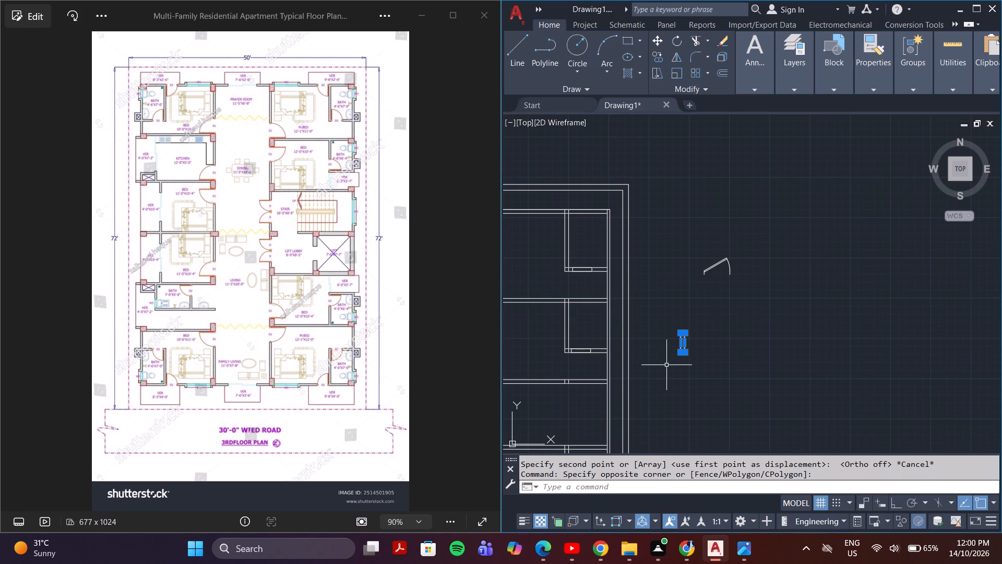
pyautogui.write('co')
pyautogui.press('Return')
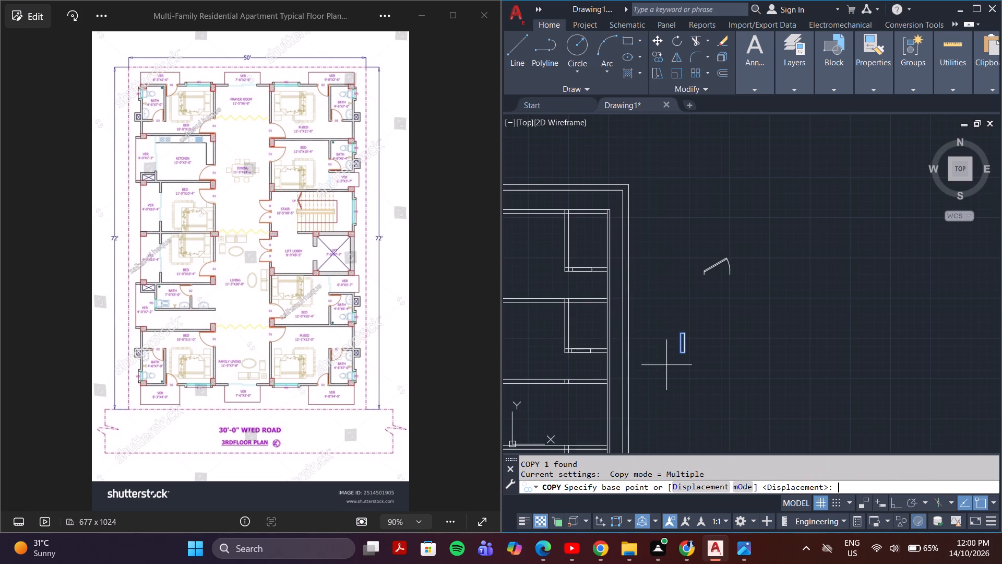
pyautogui.scroll(2, 670, 356)
pyautogui.click(696, 348)
pyautogui.scroll(-3, 637, 347)
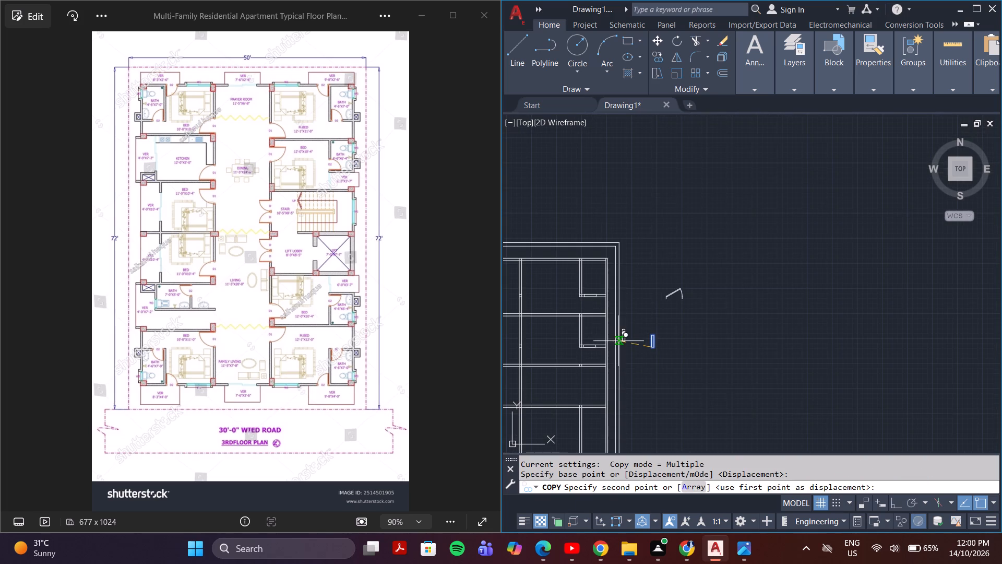
pyautogui.moveTo(474, 302); pyautogui.dragTo(538, 317, button='middle')
pyautogui.moveTo(538, 317); pyautogui.dragTo(802, 361, button='middle')
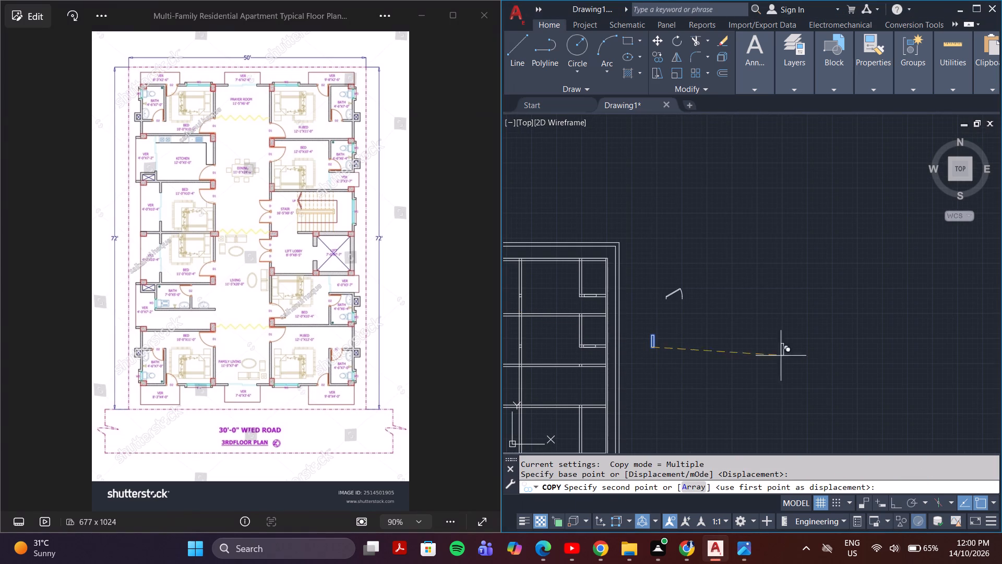
pyautogui.moveTo(592, 329); pyautogui.dragTo(771, 374, button='middle')
pyautogui.scroll(3, 622, 357)
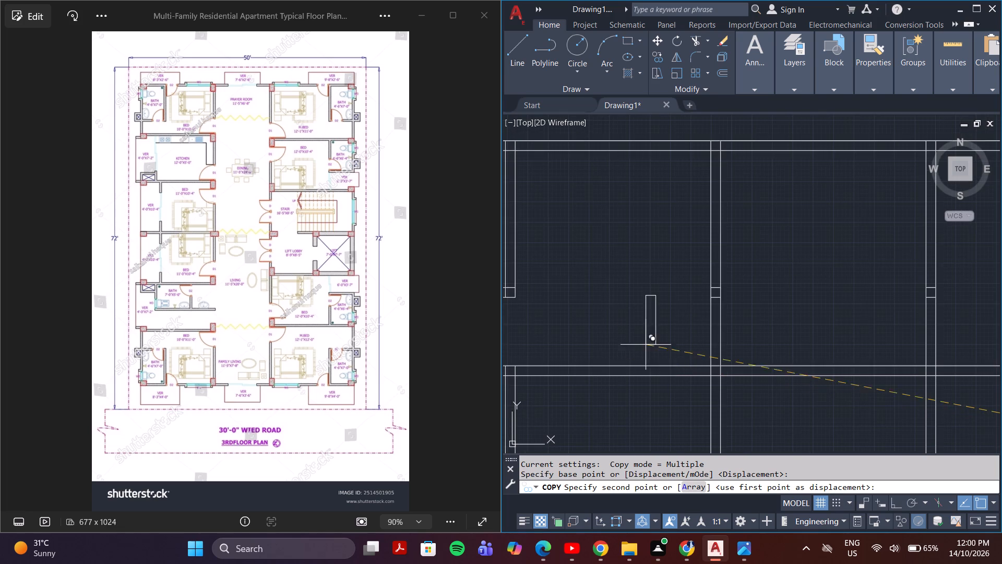
pyautogui.scroll(5, 676, 354)
pyautogui.scroll(-1, 739, 377)
pyautogui.moveTo(739, 377); pyautogui.dragTo(602, 334, button='middle')
pyautogui.scroll(-2, 687, 379)
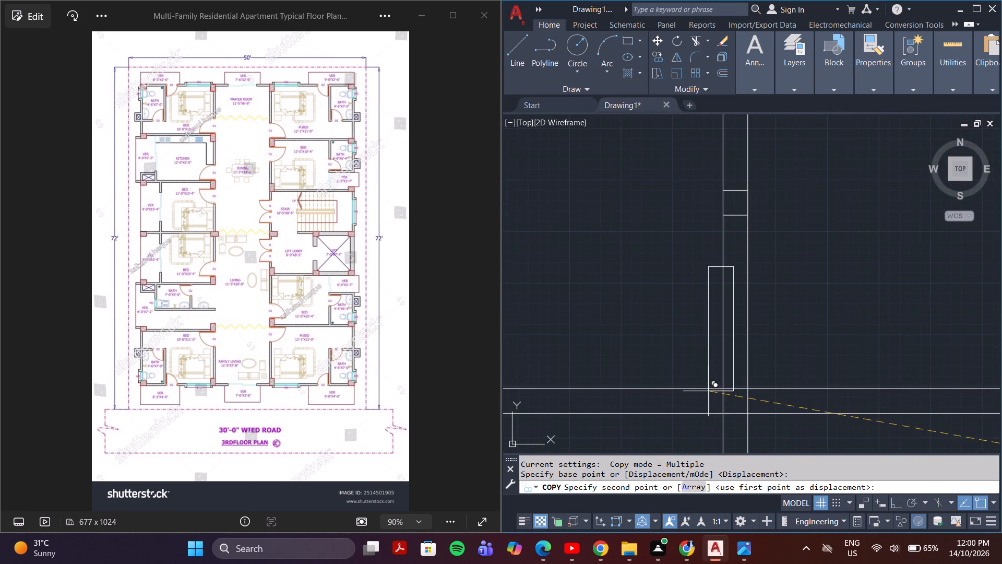
pyautogui.scroll(3, 709, 391)
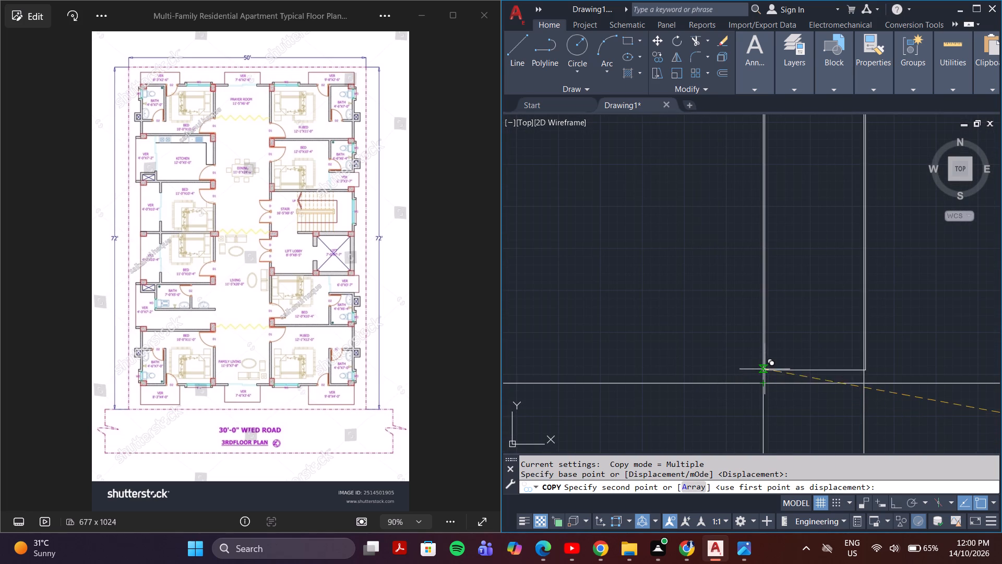
pyautogui.scroll(5, 763, 362)
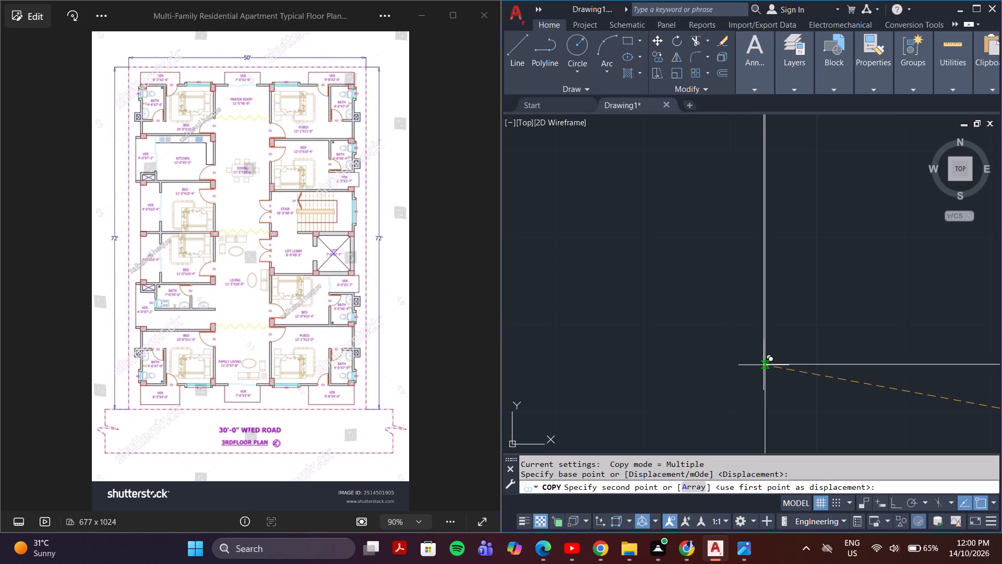
pyautogui.moveTo(765, 368); pyautogui.dragTo(542, 313, button='middle')
pyautogui.scroll(-4, 545, 315)
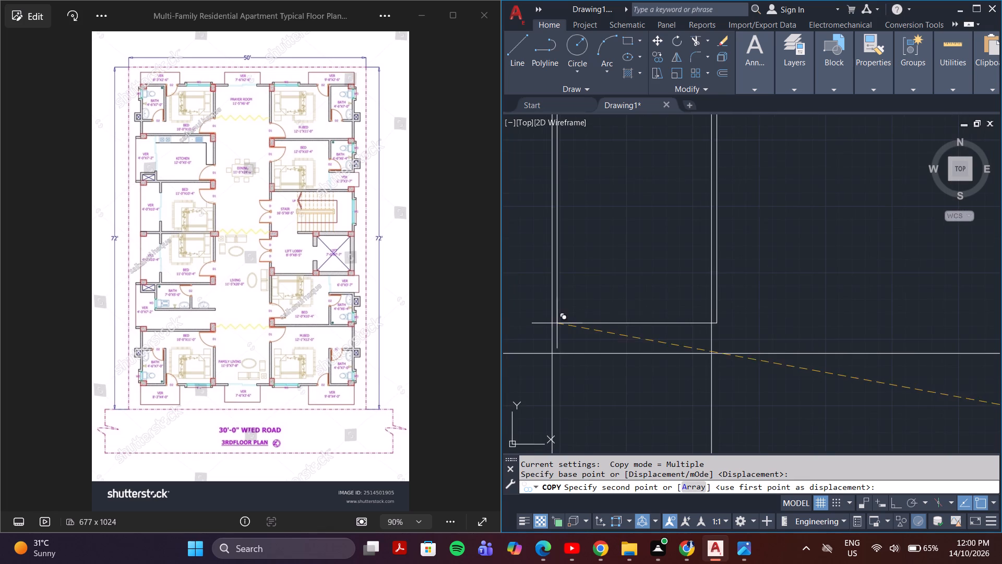
pyautogui.scroll(3, 552, 317)
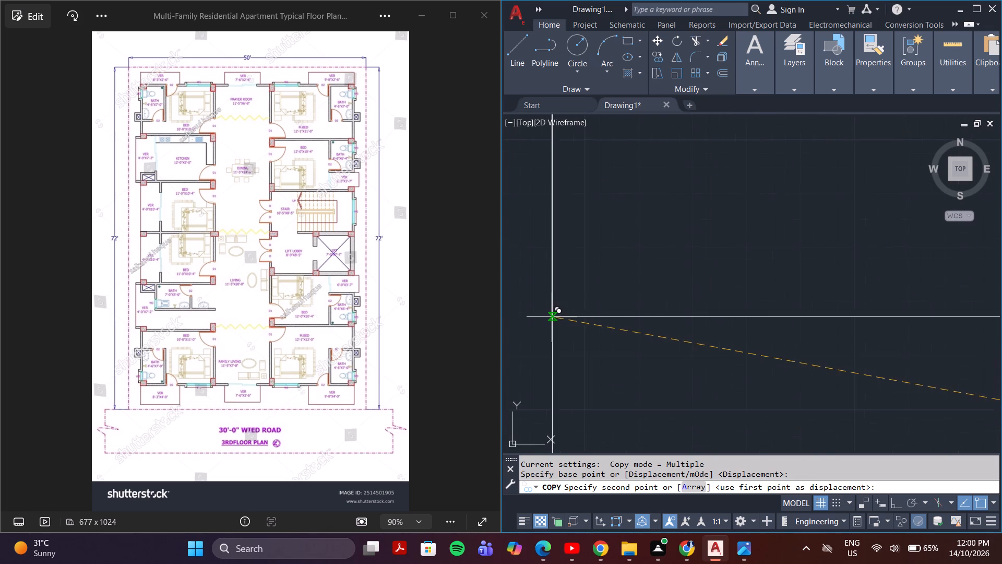
pyautogui.scroll(1, 552, 317)
pyautogui.click(552, 328)
# Copy the same vertical rectangle into the left corridor wall at the kitchen, just above the kitchen's lower wall.
pyautogui.scroll(-6, 553, 329)
pyautogui.scroll(-1, 584, 425)
pyautogui.moveTo(578, 419); pyautogui.dragTo(577, 418, button='middle')
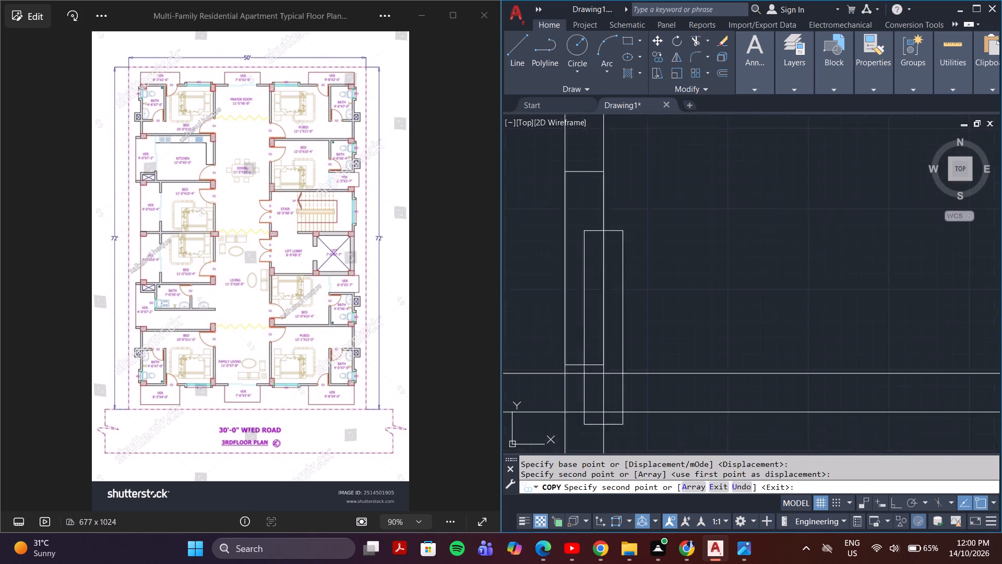
pyautogui.moveTo(577, 418); pyautogui.dragTo(572, 366, button='middle')
pyautogui.scroll(-1, 572, 367)
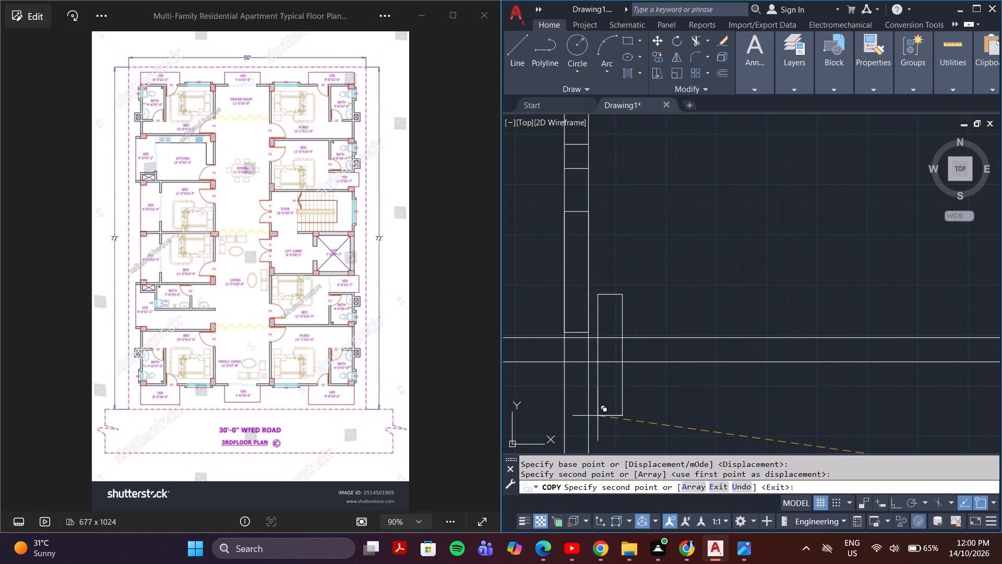
pyautogui.moveTo(598, 416); pyautogui.dragTo(682, 404, button='middle')
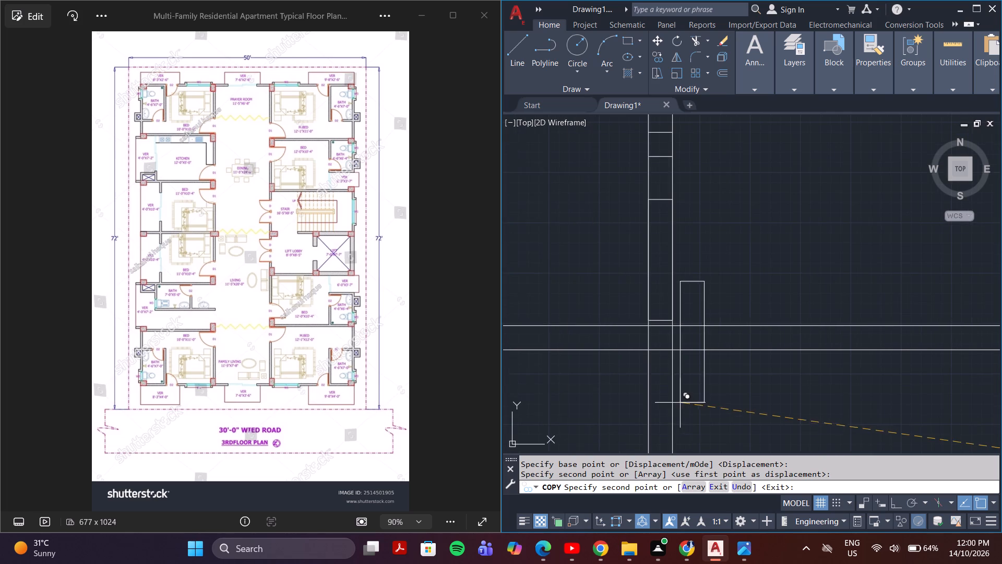
pyautogui.scroll(-3, 674, 399)
pyautogui.moveTo(688, 416); pyautogui.dragTo(696, 329, button='middle')
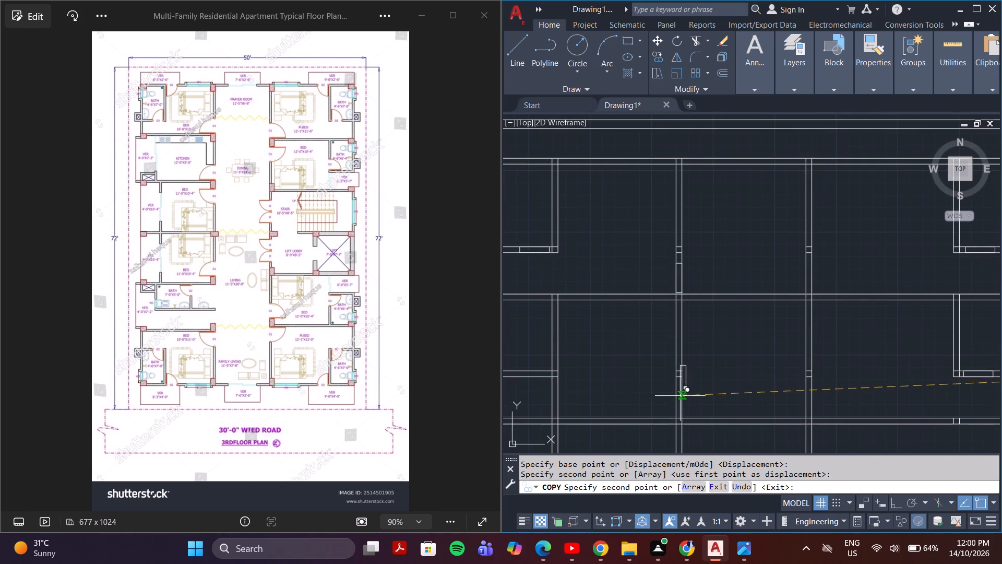
pyautogui.scroll(5, 670, 414)
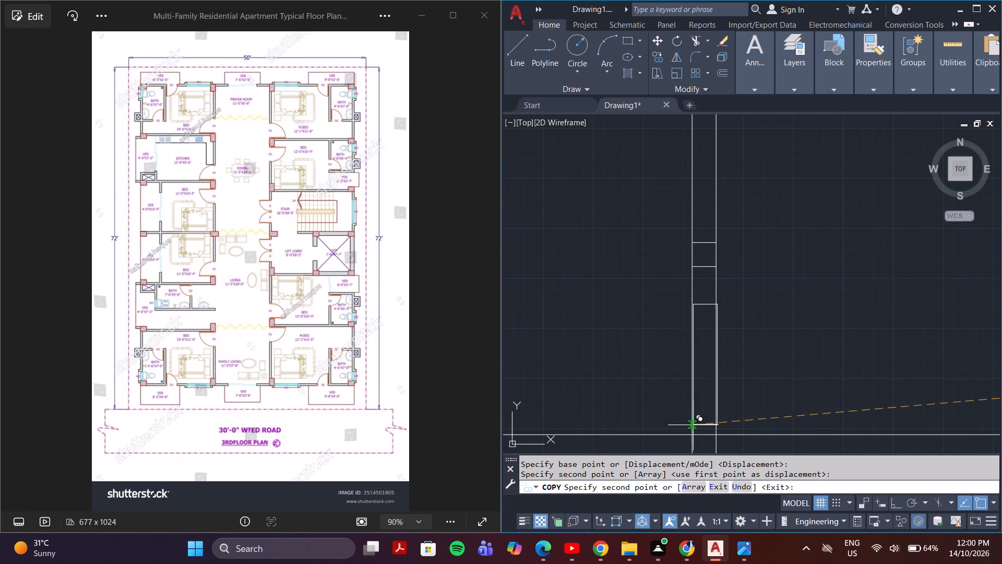
pyautogui.click(690, 426)
# Copy the same vertical rectangle into the left corridor wall at the bedroom below the kitchen, just under that bedroom's upper wall.
pyautogui.scroll(-3, 714, 380)
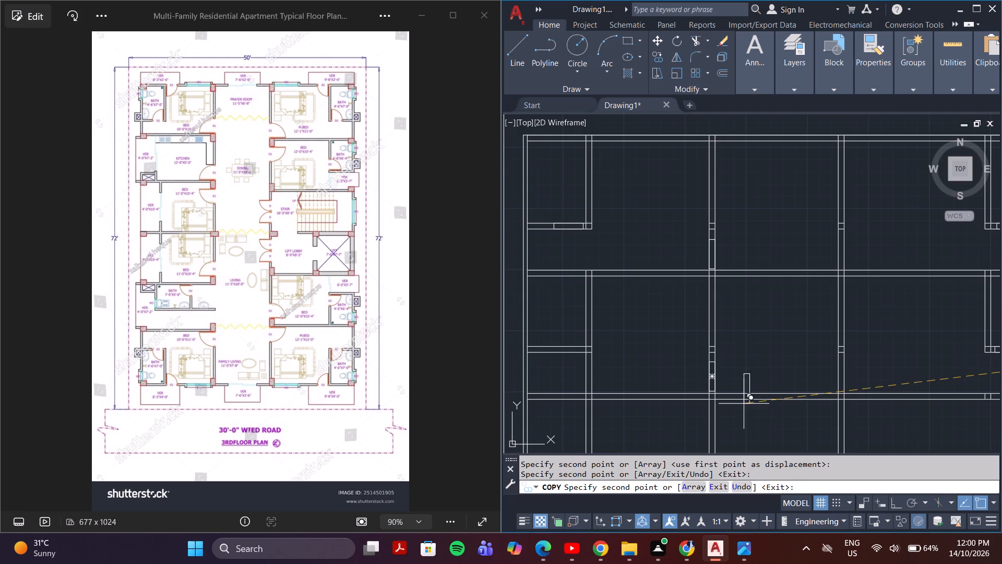
pyautogui.moveTo(744, 404); pyautogui.dragTo(722, 323, button='middle')
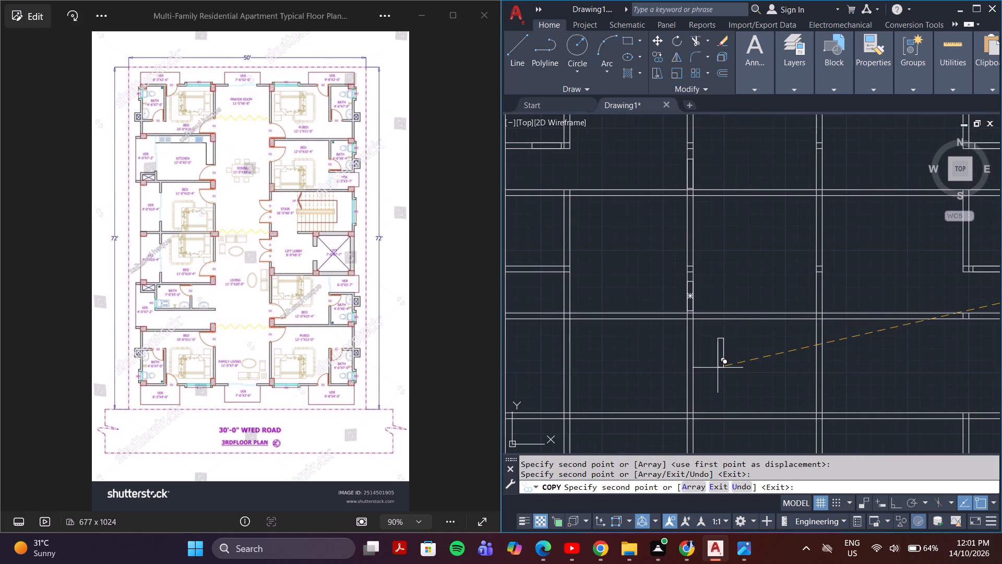
pyautogui.moveTo(718, 368); pyautogui.dragTo(757, 350, button='middle')
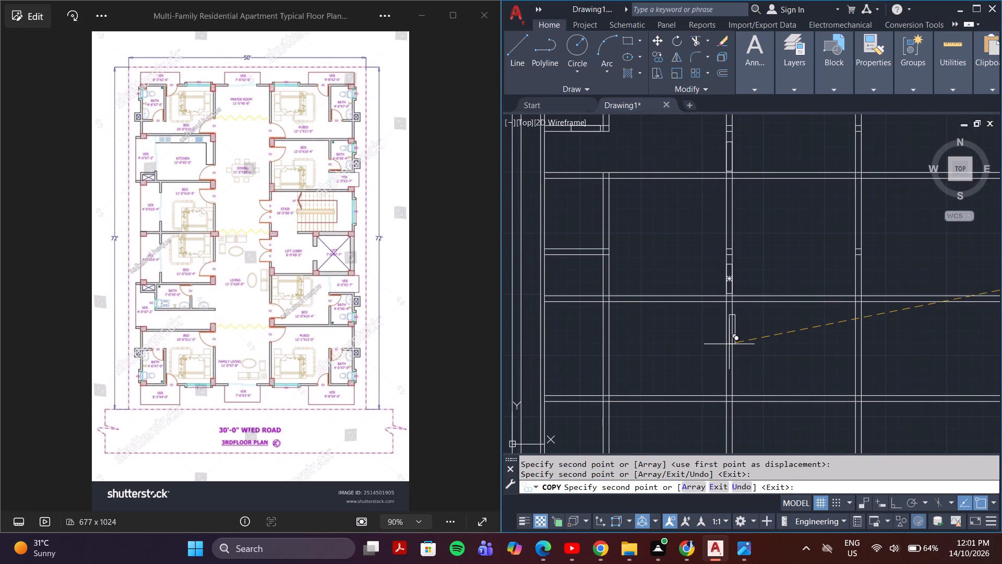
pyautogui.scroll(3, 725, 344)
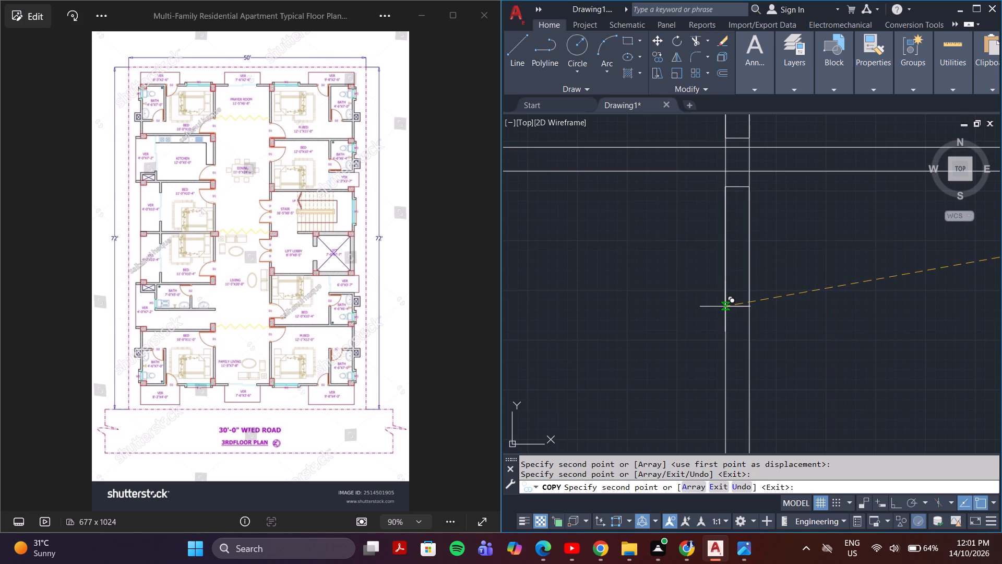
pyautogui.click(725, 307)
# Copy the same vertical rectangle into the left corridor wall at the second bedroom below the kitchen, just above that bedroom's lower wall.
pyautogui.scroll(-4, 746, 338)
pyautogui.moveTo(762, 364); pyautogui.dragTo(759, 305, button='middle')
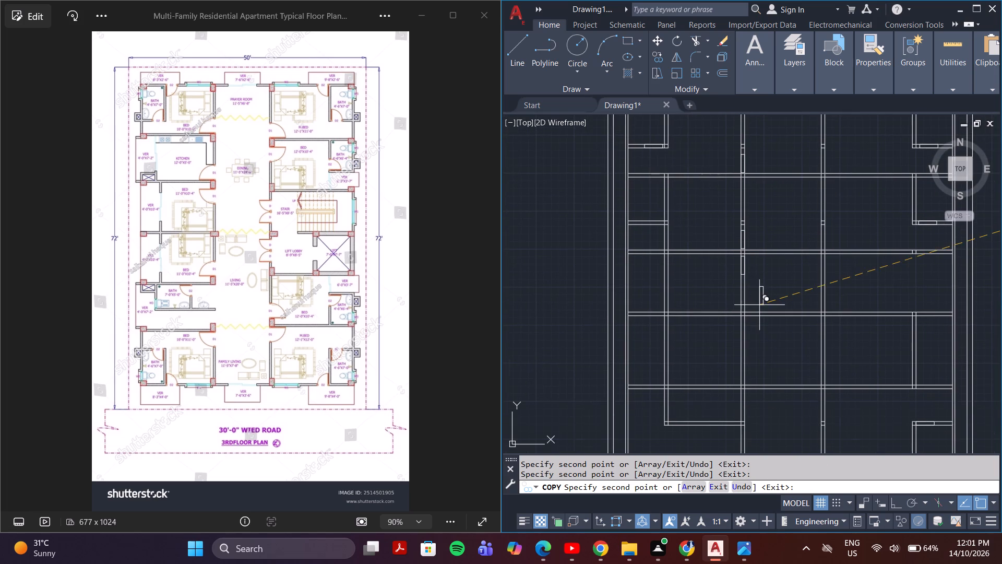
pyautogui.moveTo(751, 335); pyautogui.dragTo(751, 277, button='middle')
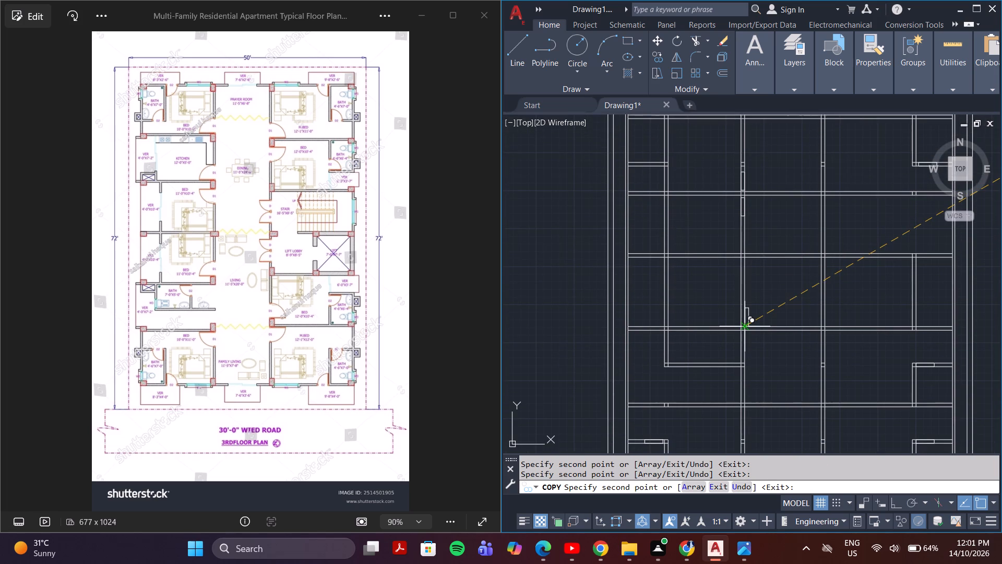
pyautogui.scroll(3, 744, 327)
pyautogui.click(729, 312)
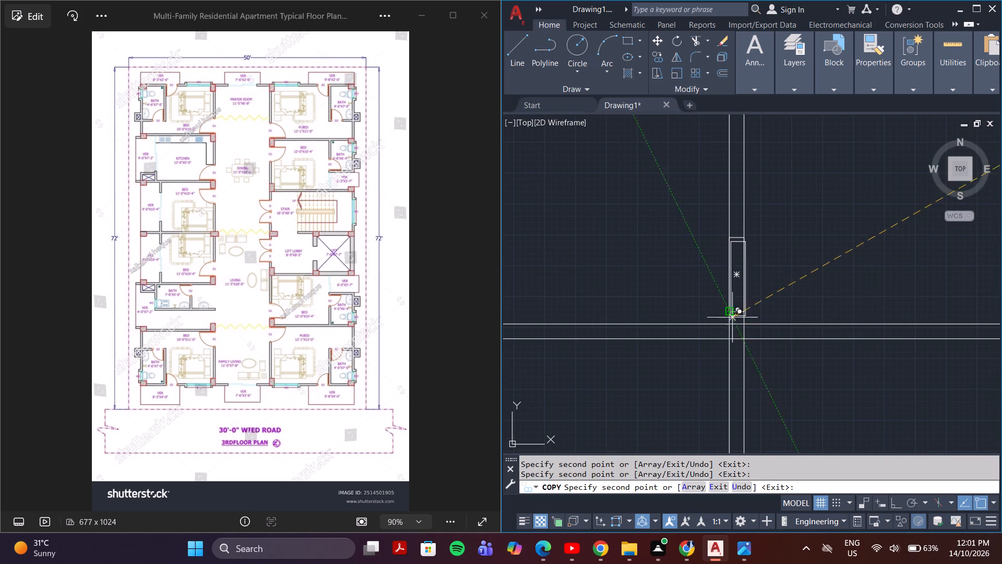
# Copy the same vertical rectangle into the left corridor wall at the bottom-left bedroom, just under that bedroom's upper wall.
pyautogui.moveTo(760, 347); pyautogui.dragTo(758, 257, button='middle')
pyautogui.moveTo(738, 331); pyautogui.dragTo(826, 325, button='middle')
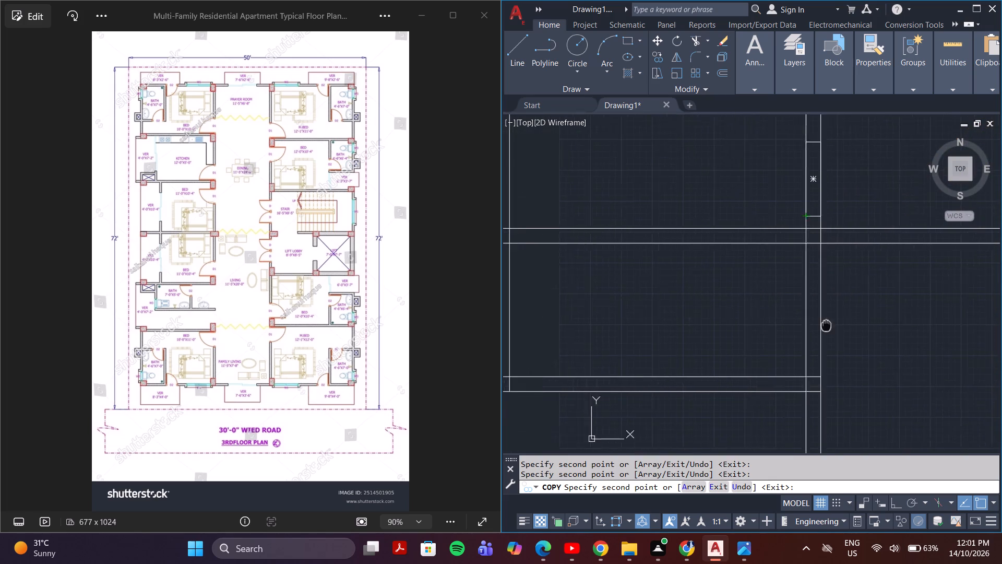
pyautogui.moveTo(826, 325); pyautogui.dragTo(836, 325, button='middle')
pyautogui.scroll(-1, 838, 325)
pyautogui.moveTo(838, 328); pyautogui.dragTo(773, 278, button='middle')
pyautogui.scroll(-1, 776, 343)
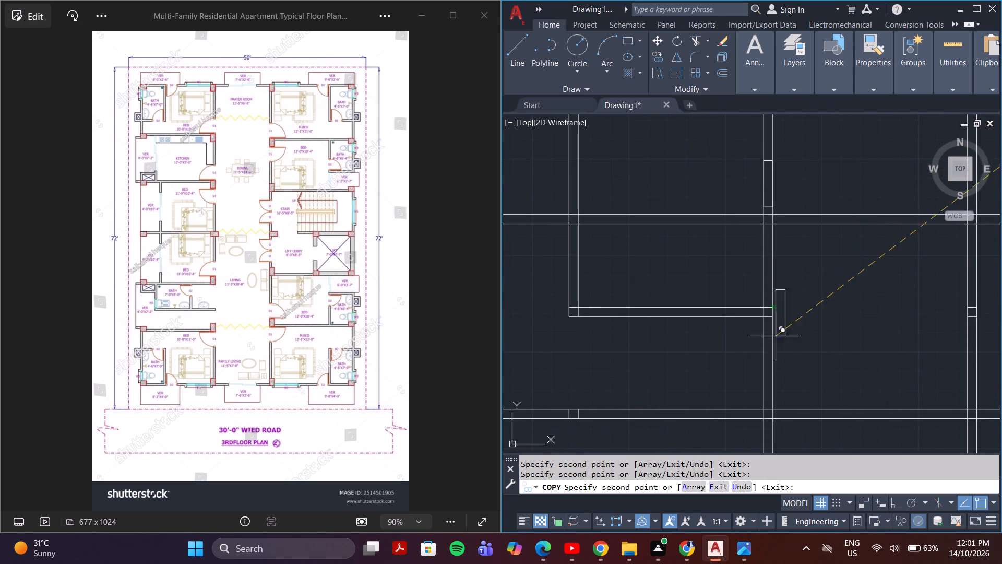
pyautogui.scroll(-1, 776, 343)
pyautogui.moveTo(773, 380); pyautogui.dragTo(759, 313, button='middle')
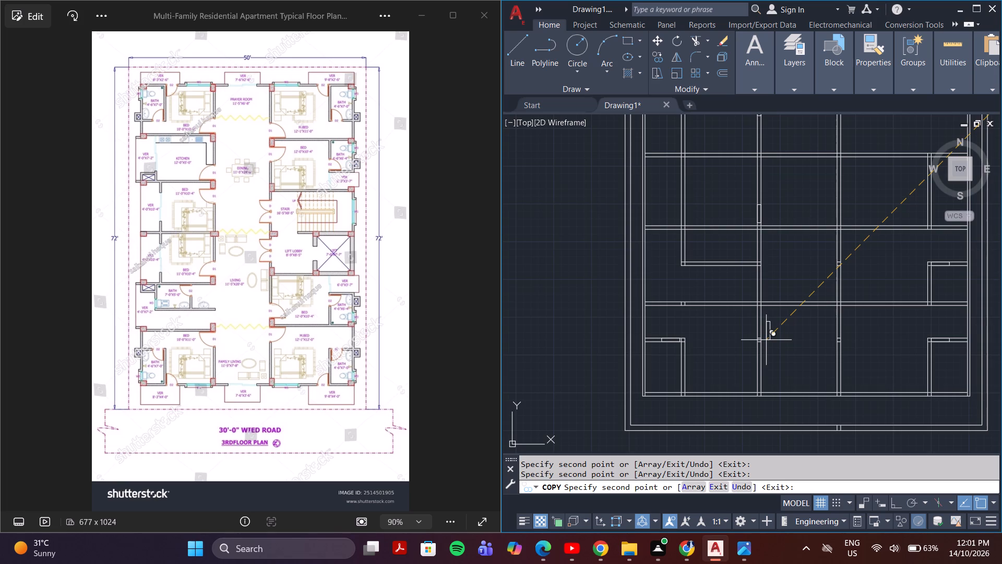
pyautogui.scroll(2, 745, 342)
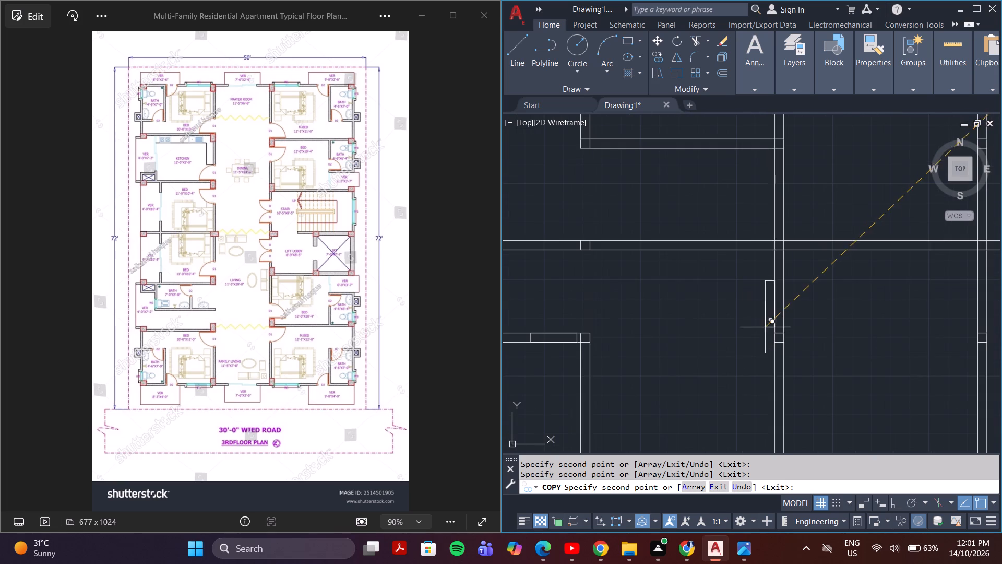
pyautogui.scroll(4, 773, 306)
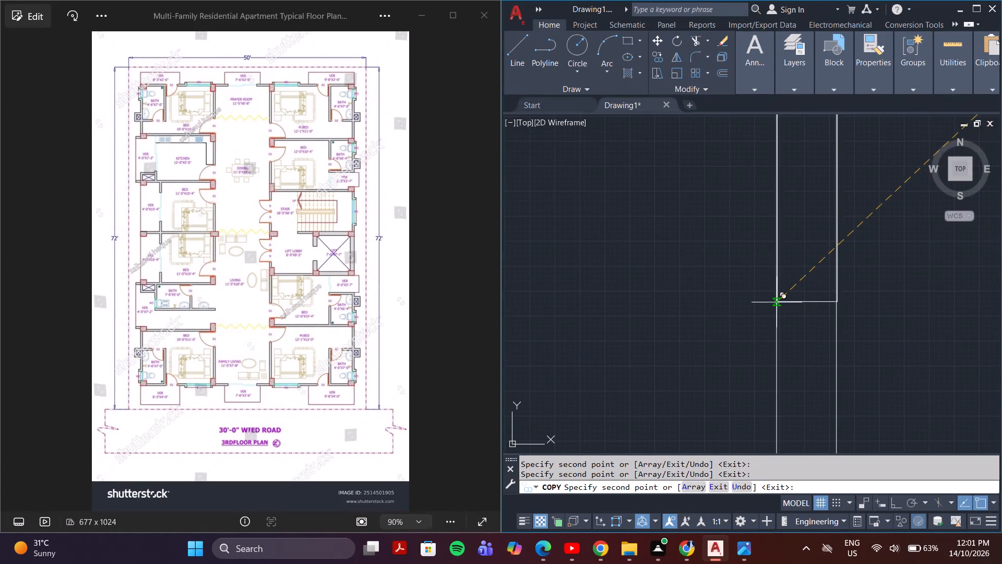
pyautogui.click(776, 305)
# Copy the same vertical rectangle into the right corridor wall at the bottom-right master bedroom, just under that bedroom's upper wall.
pyautogui.scroll(-4, 851, 332)
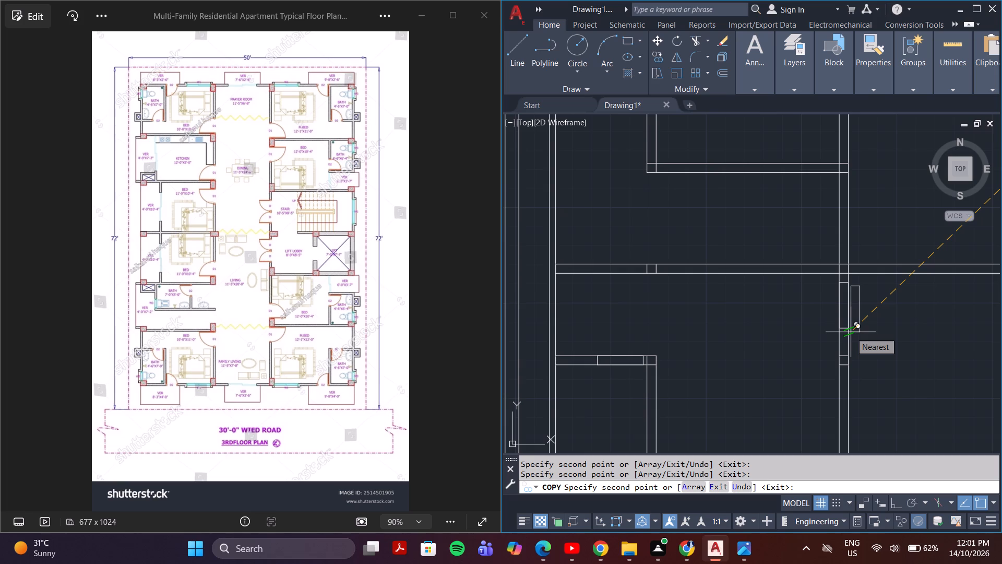
pyautogui.scroll(-3, 891, 319)
pyautogui.moveTo(946, 338); pyautogui.dragTo(946, 338, button='middle')
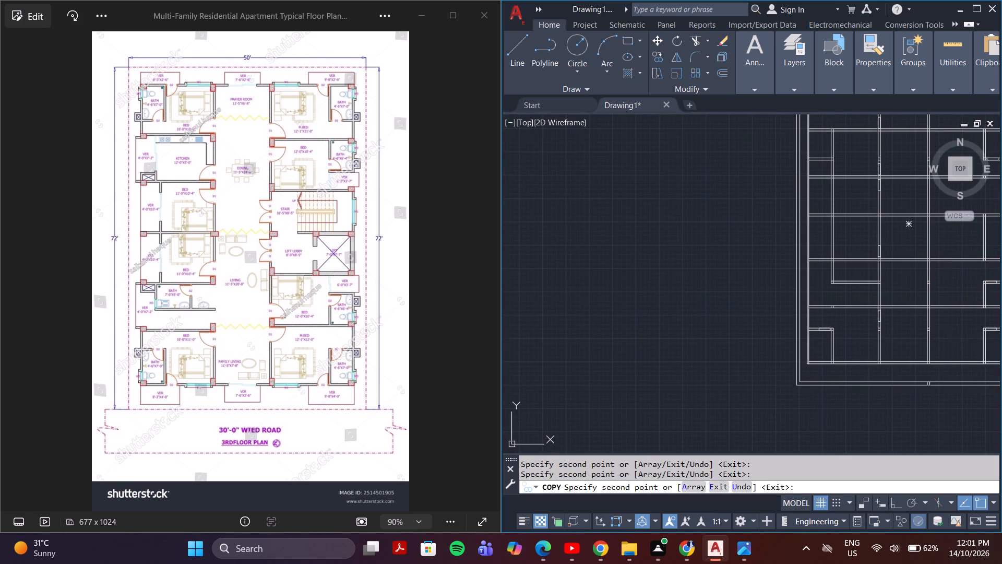
pyautogui.moveTo(946, 338); pyautogui.dragTo(795, 316, button='middle')
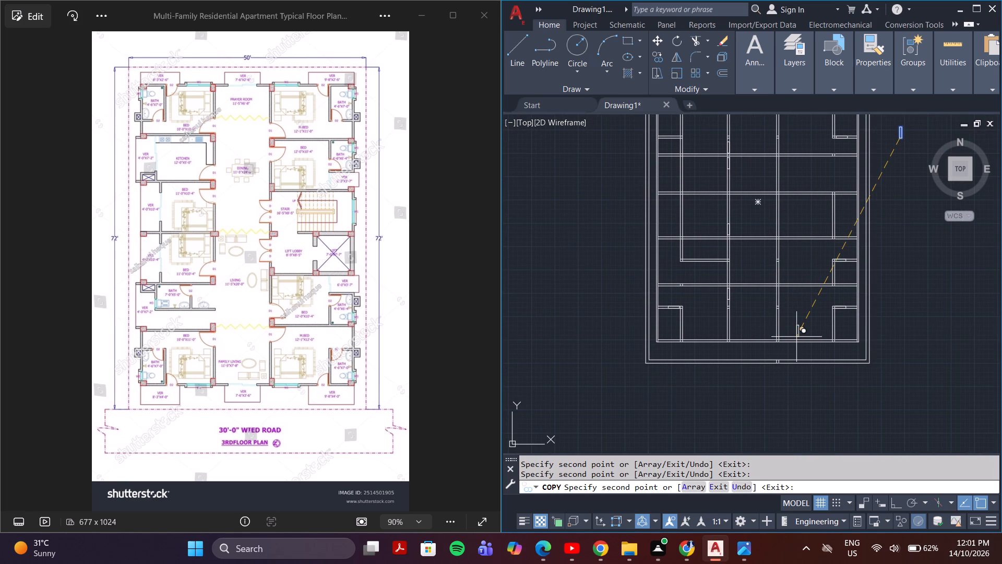
pyautogui.scroll(3, 796, 337)
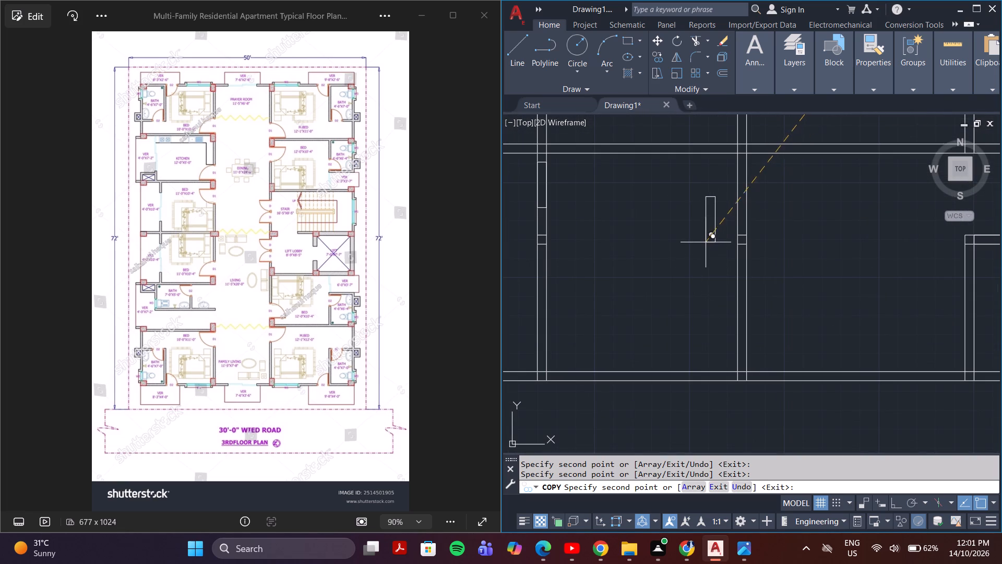
pyautogui.scroll(3, 727, 233)
pyautogui.moveTo(755, 224); pyautogui.dragTo(687, 430, button='middle')
pyautogui.scroll(-1, 707, 334)
pyautogui.moveTo(707, 334); pyautogui.dragTo(707, 419, button='middle')
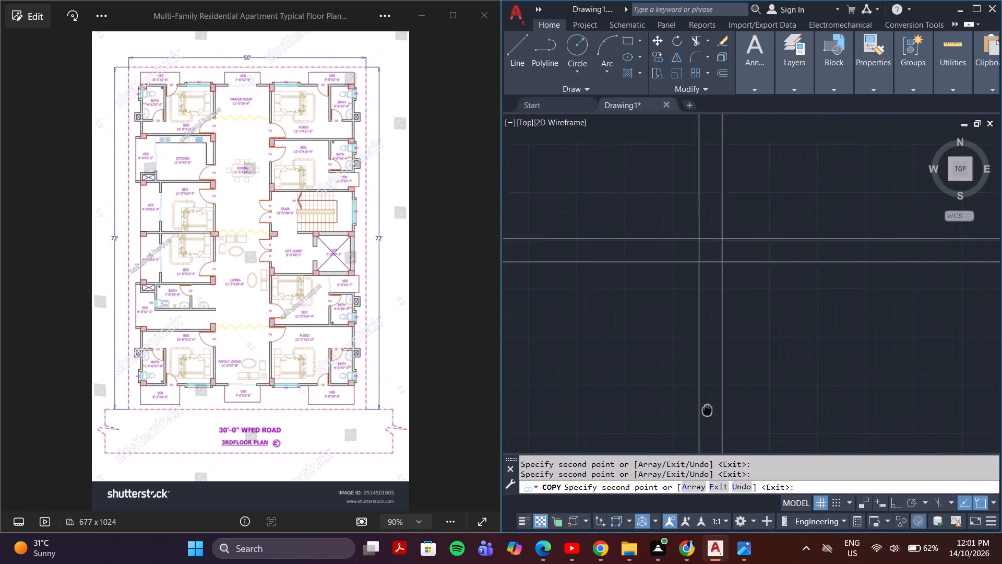
pyautogui.moveTo(707, 419); pyautogui.dragTo(712, 445, button='middle')
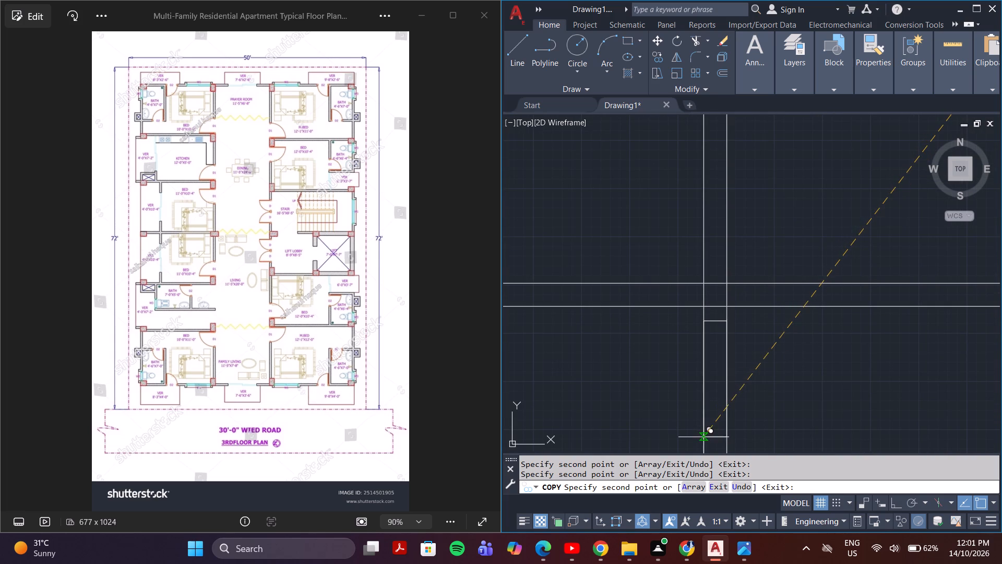
pyautogui.click(703, 438)
# Copy the same vertical rectangle into the right corridor wall at the bedroom below the lift lobby, just above that bedroom's lower wall.
pyautogui.moveTo(771, 395); pyautogui.dragTo(767, 444, button='middle')
pyautogui.scroll(-1, 769, 439)
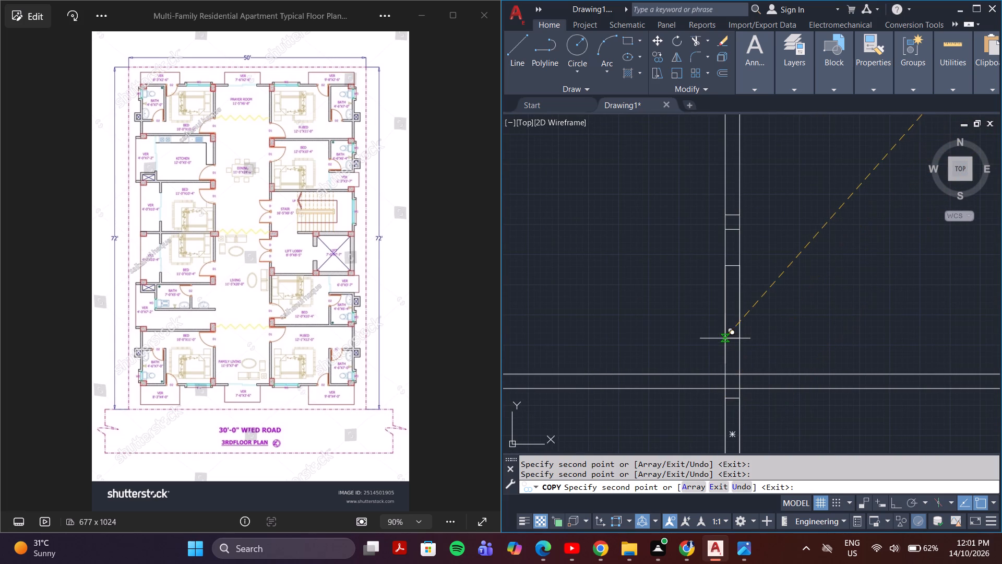
pyautogui.scroll(4, 724, 359)
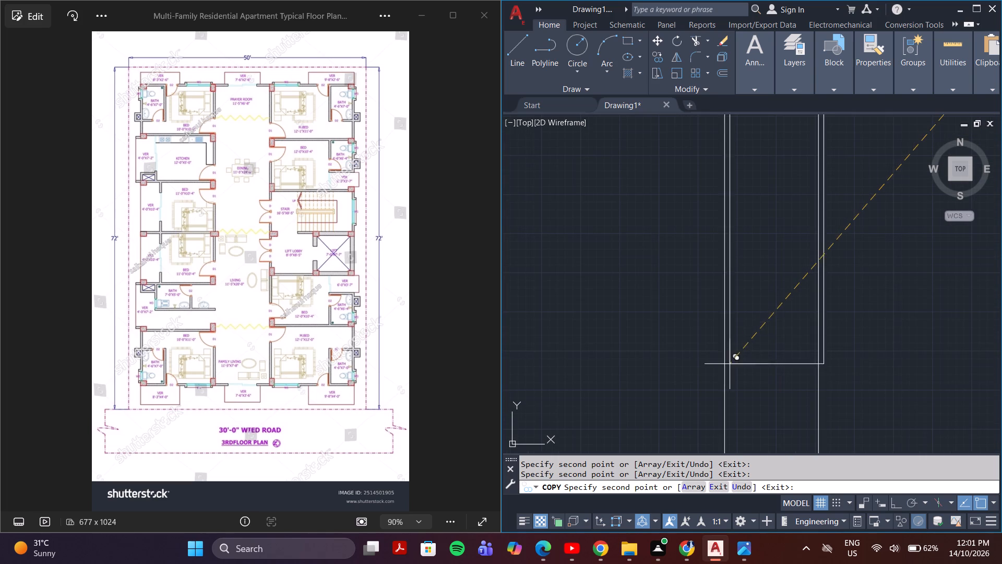
pyautogui.moveTo(723, 381); pyautogui.dragTo(744, 323, button='middle')
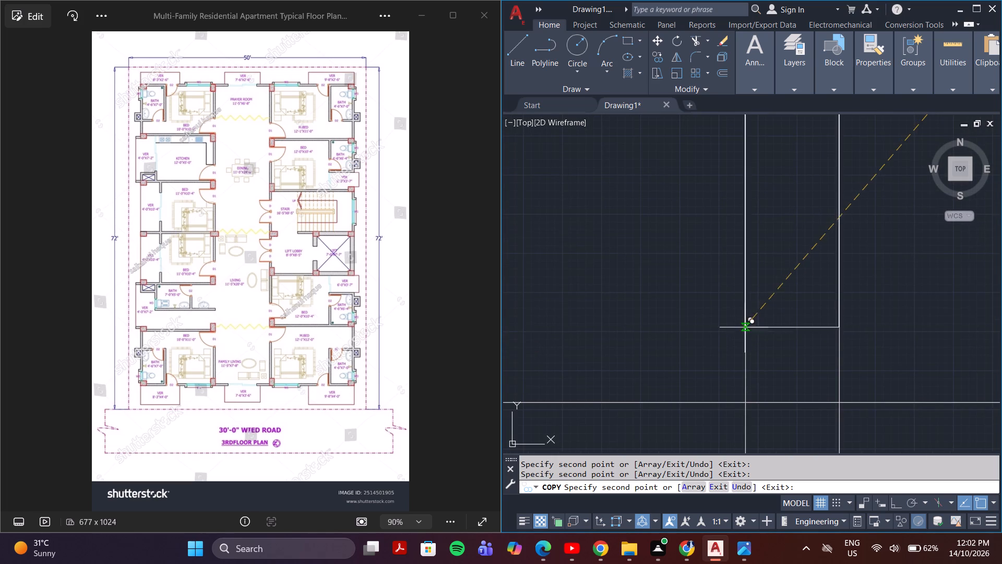
pyautogui.click(745, 345)
pyautogui.scroll(-4, 751, 336)
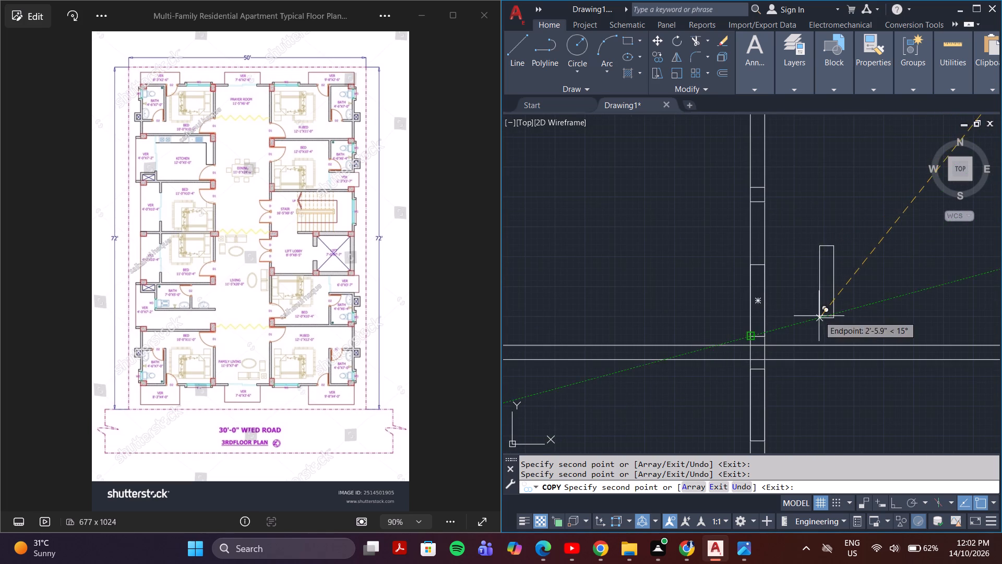
# Copy the same vertical rectangle into the right corridor wall at the lift lobby, about midway between its upper and lower walls.
pyautogui.moveTo(819, 316); pyautogui.dragTo(810, 396, button='middle')
pyautogui.scroll(-4, 806, 354)
pyautogui.moveTo(807, 340); pyautogui.dragTo(786, 389, button='middle')
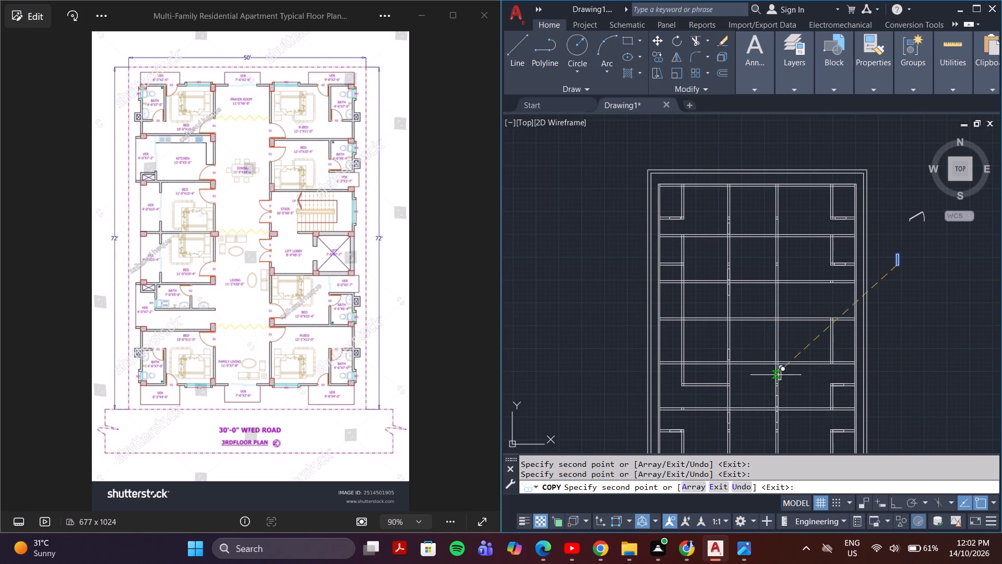
pyautogui.scroll(6, 772, 354)
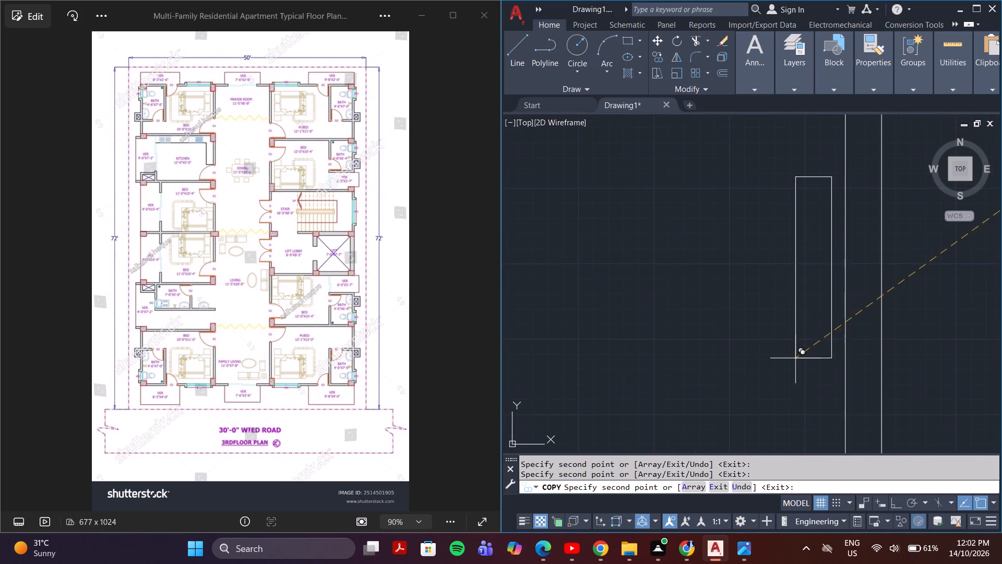
pyautogui.scroll(-2, 804, 358)
pyautogui.click(820, 333)
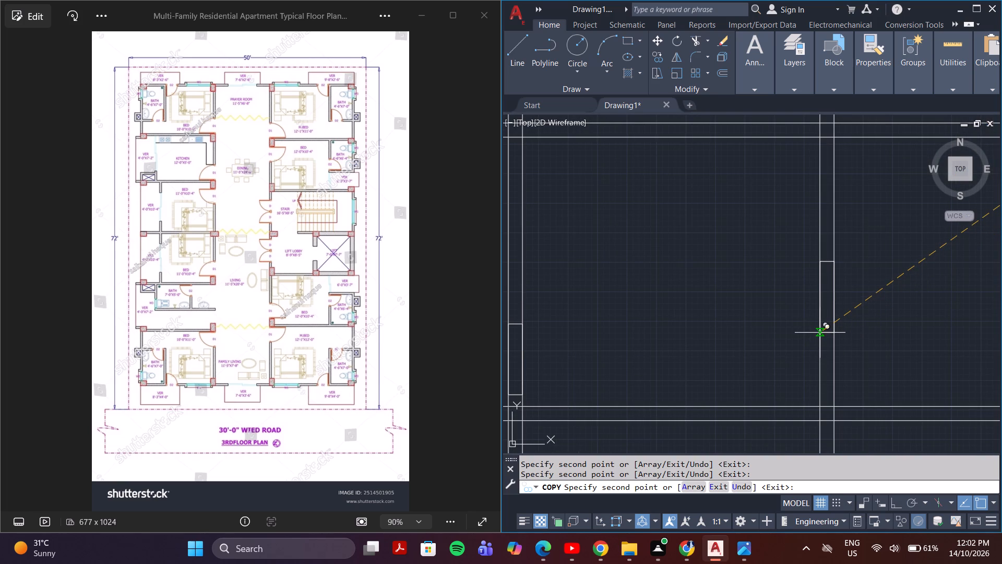
# Copy the rectangle again directly above the lift lobby one, stacked end to end in the right corridor wall for a double door.
pyautogui.scroll(5, 820, 262)
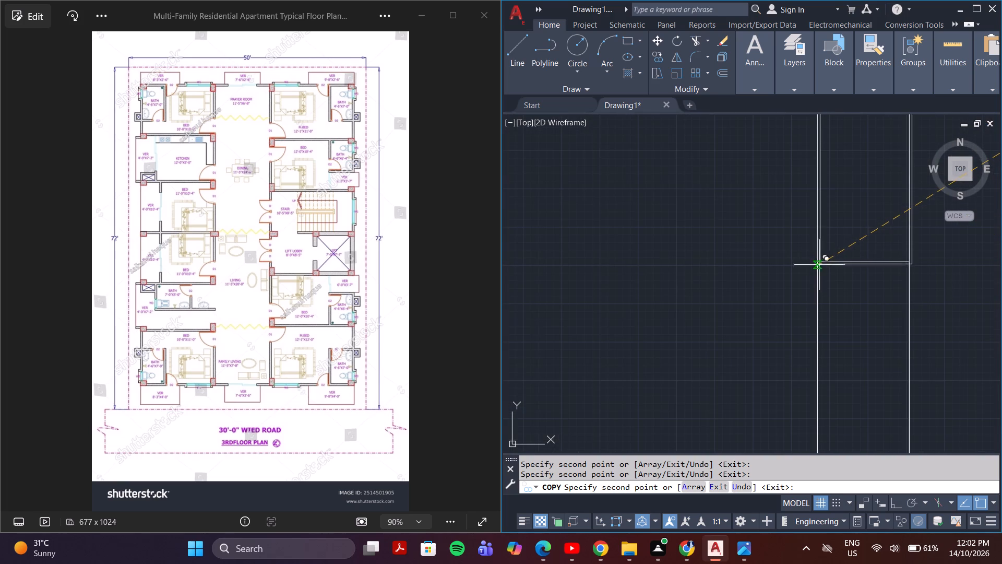
pyautogui.click(816, 263)
pyautogui.scroll(-4, 816, 263)
pyautogui.moveTo(818, 278); pyautogui.dragTo(754, 317, button='middle')
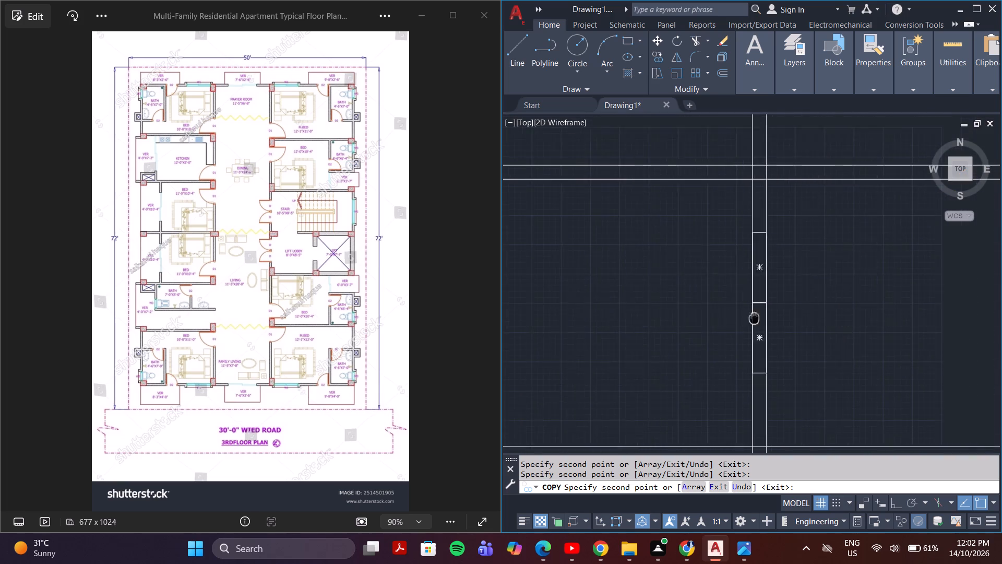
pyautogui.moveTo(754, 317); pyautogui.dragTo(748, 322, button='middle')
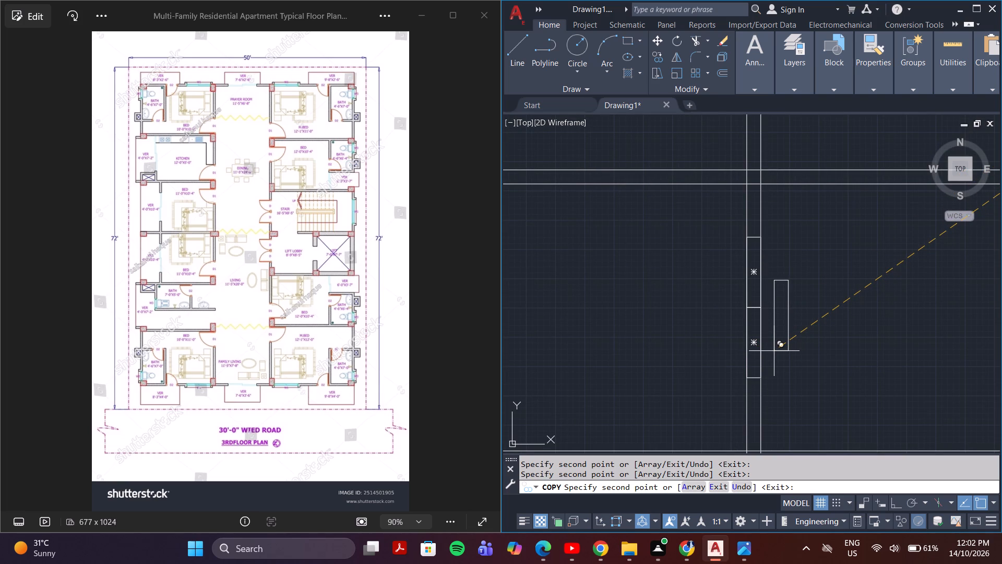
# Copy the same vertical rectangle into the right corridor wall at the stair, slightly below the middle of that room's wall.
pyautogui.scroll(-3, 805, 358)
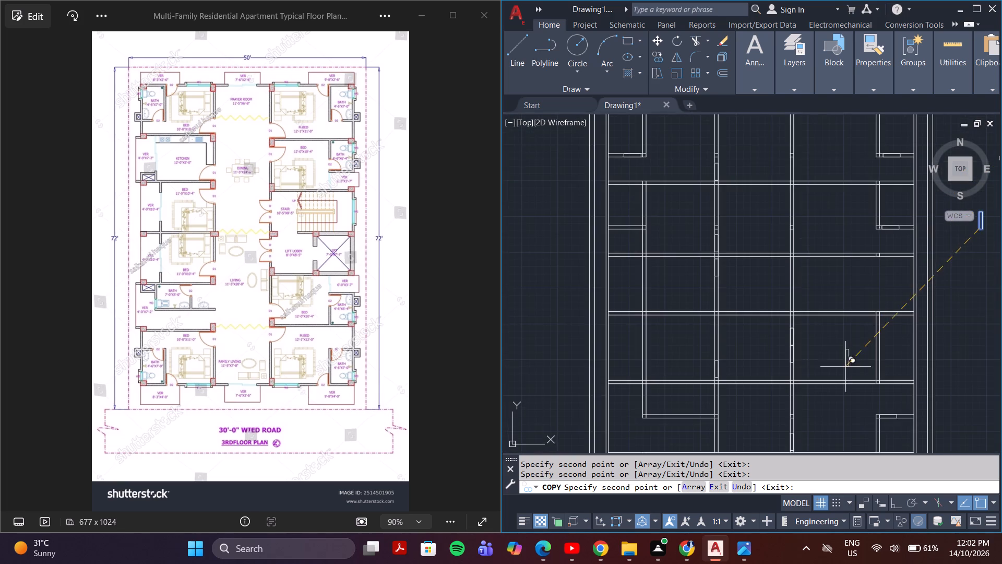
pyautogui.moveTo(846, 367); pyautogui.dragTo(790, 304, button='middle')
pyautogui.moveTo(767, 281); pyautogui.dragTo(767, 346, button='middle')
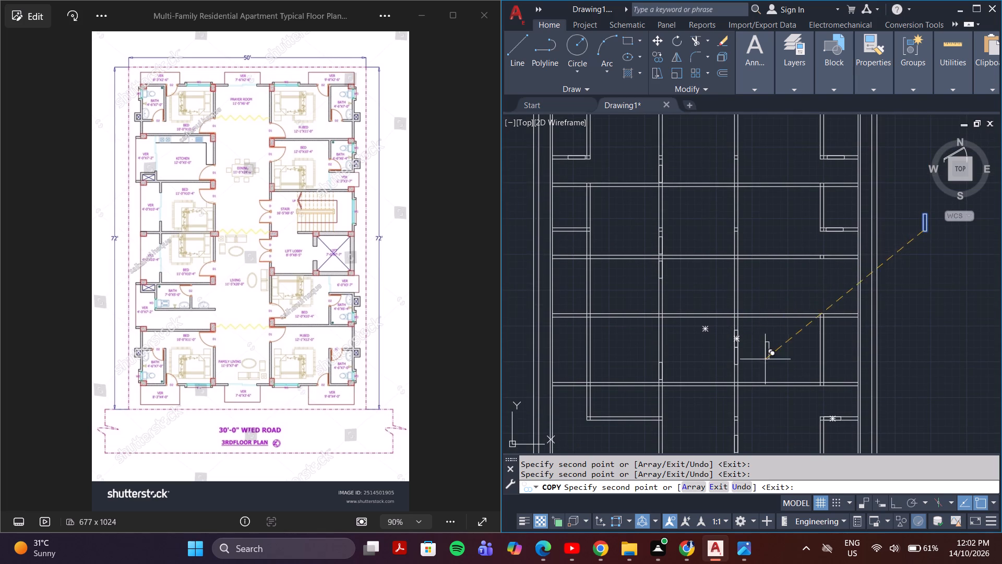
pyautogui.moveTo(779, 354); pyautogui.dragTo(766, 317, button='middle')
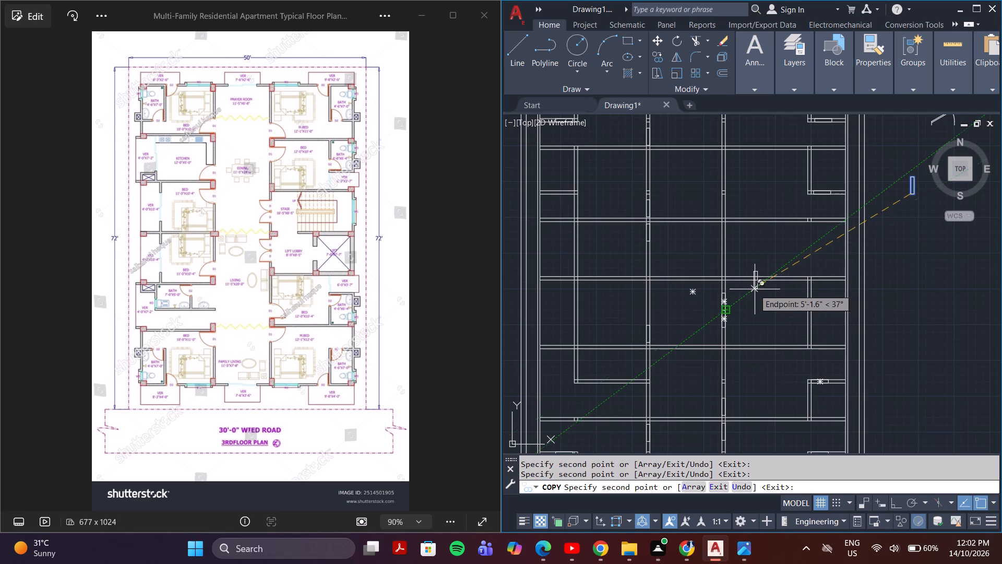
pyautogui.moveTo(755, 296); pyautogui.dragTo(762, 330, button='middle')
pyautogui.scroll(3, 738, 304)
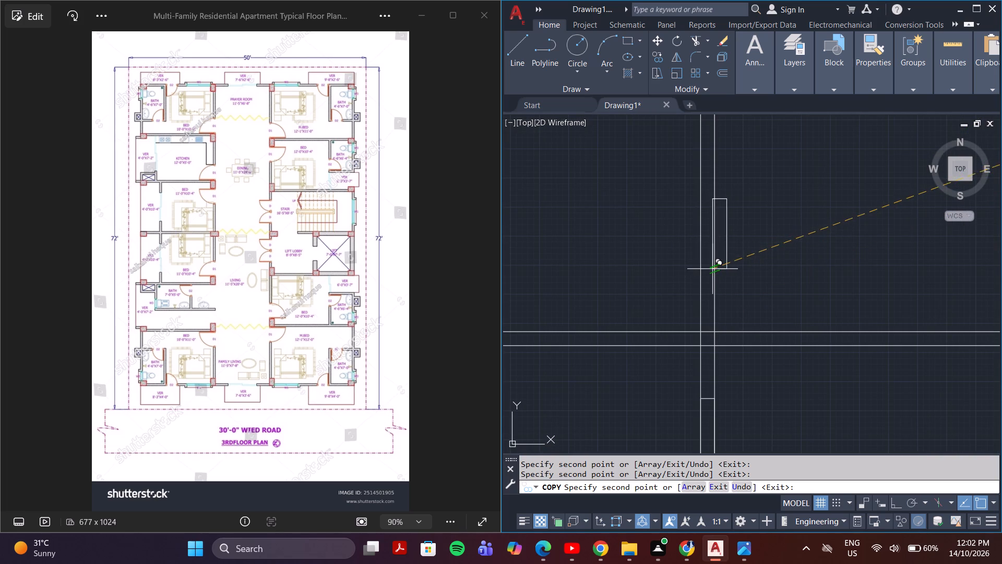
pyautogui.moveTo(698, 264); pyautogui.dragTo(696, 337, button='middle')
pyautogui.scroll(-1, 698, 264)
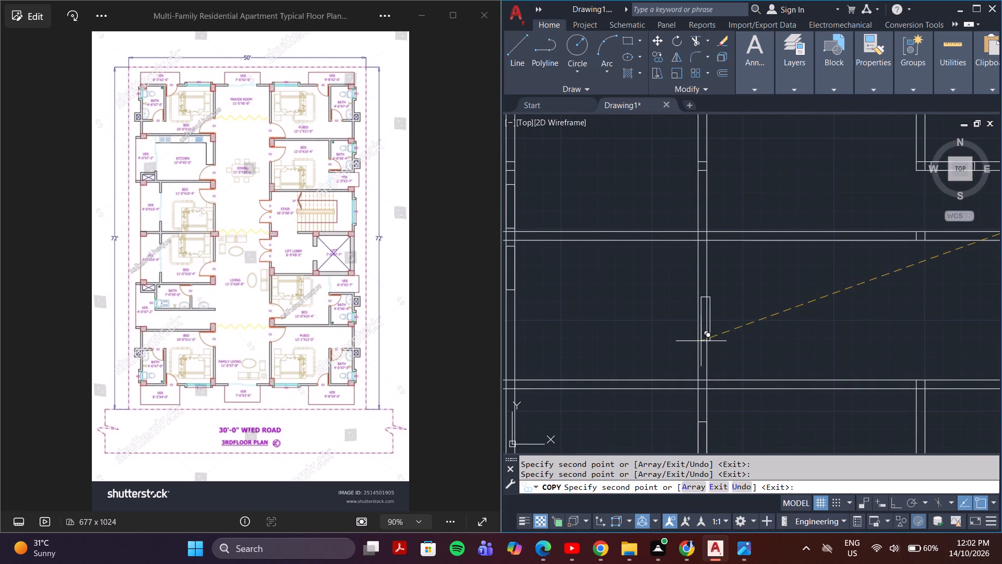
pyautogui.click(698, 340)
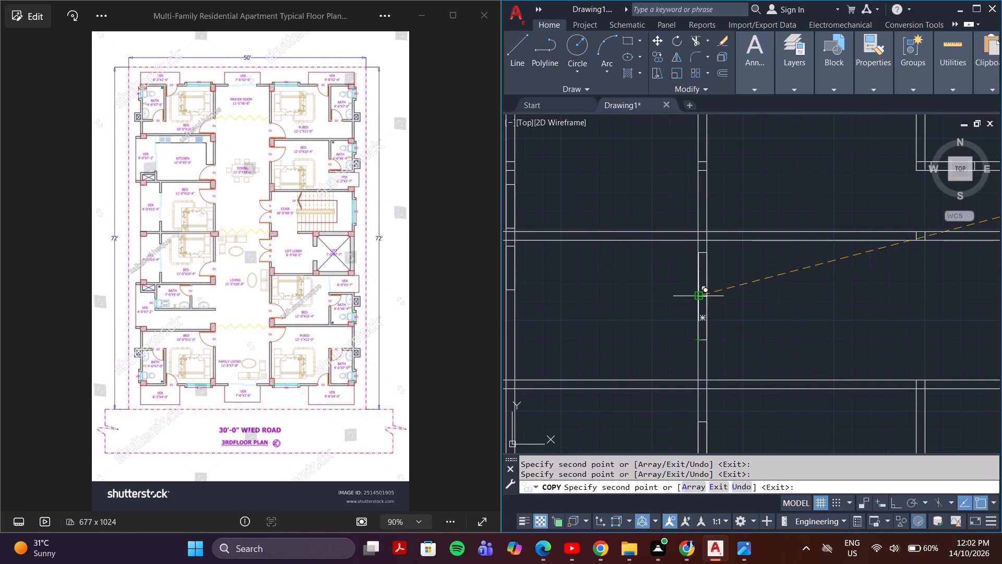
# Copy the rectangle again directly above the stair one, stacked end to end in the right corridor wall, and end the copying.
pyautogui.scroll(3, 700, 297)
pyautogui.click(687, 292)
pyautogui.scroll(-5, 701, 303)
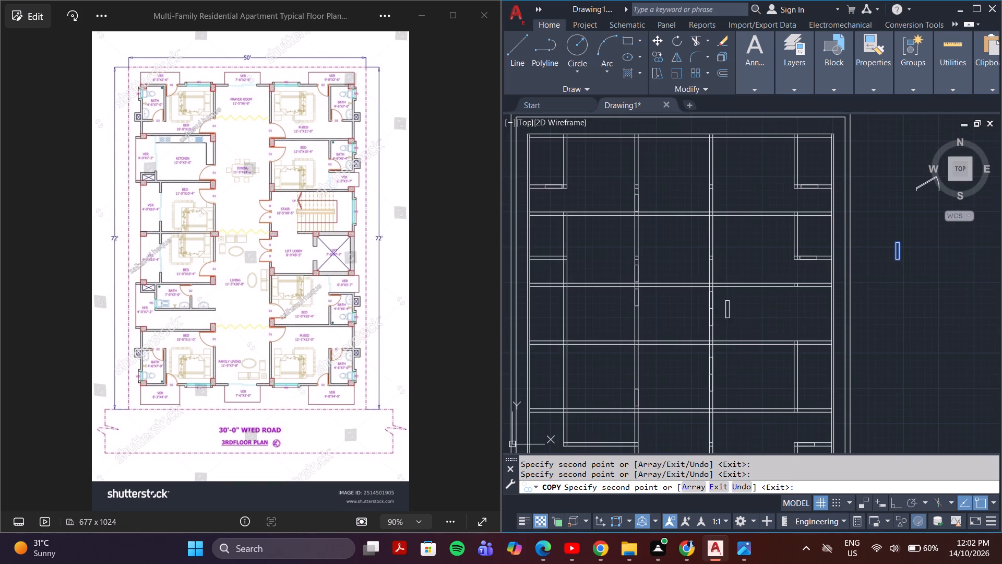
pyautogui.moveTo(734, 324); pyautogui.dragTo(741, 312, button='middle')
pyautogui.moveTo(779, 390); pyautogui.dragTo(795, 376, button='middle')
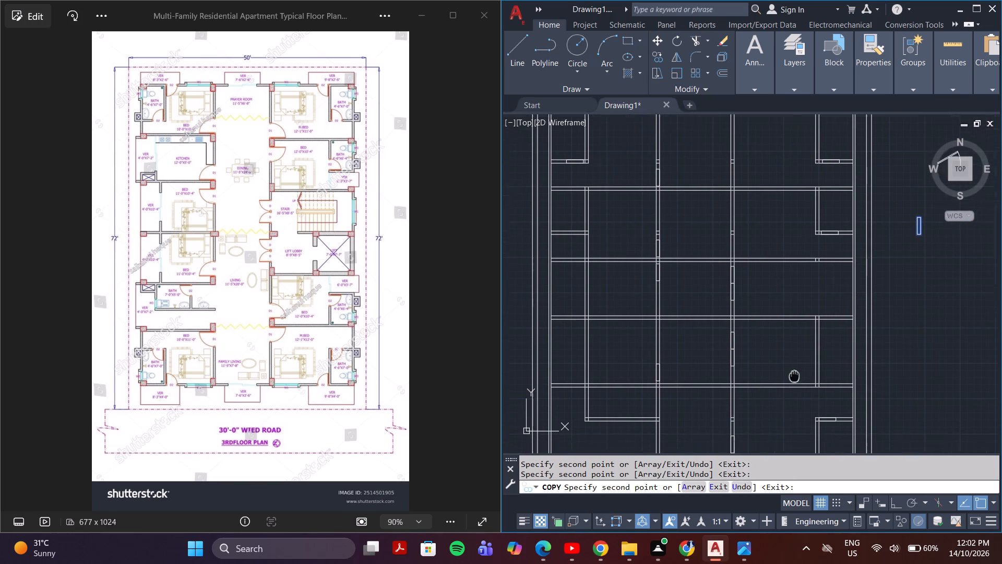
pyautogui.moveTo(795, 376); pyautogui.dragTo(805, 367, button='middle')
pyautogui.moveTo(816, 366); pyautogui.dragTo(779, 352, button='middle')
pyautogui.scroll(1, 777, 351)
pyautogui.scroll(-2, 870, 344)
pyautogui.moveTo(881, 343); pyautogui.dragTo(836, 331, button='middle')
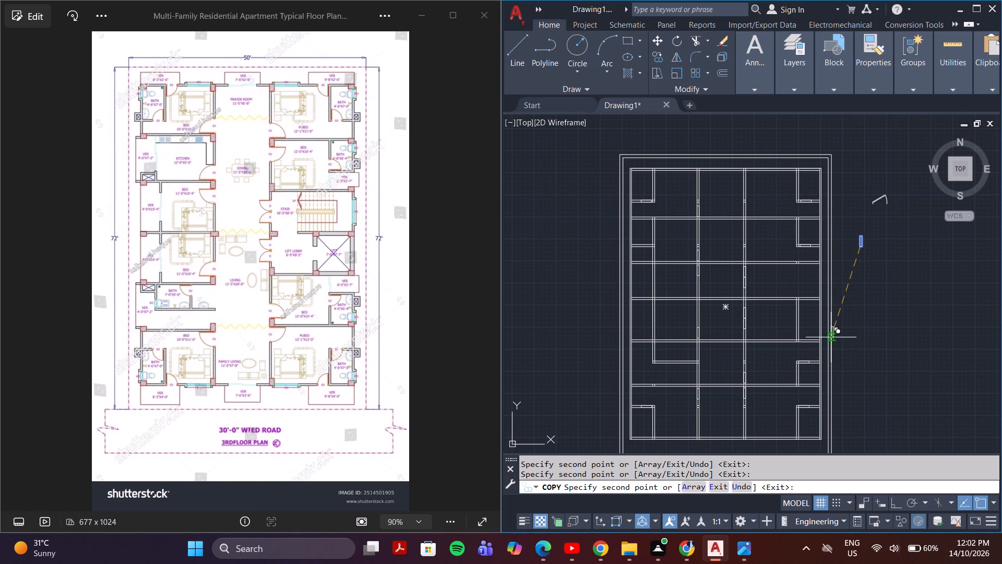
pyautogui.press('Escape')
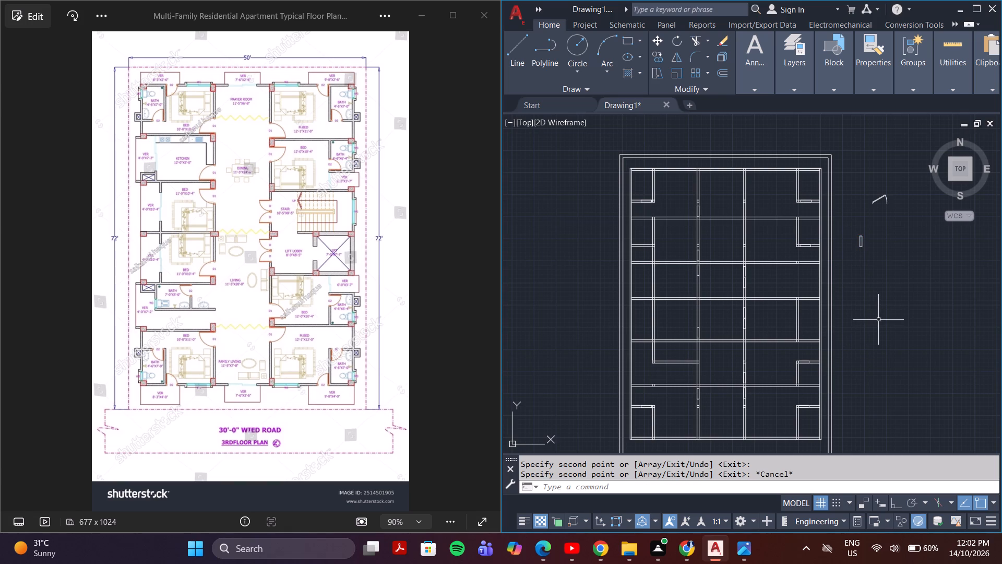
# Copy the vertical rectangle outside the plan by its lower-left corner into the right corridor wall, just under the upper wall of the bedroom above the stair.
pyautogui.scroll(2, 742, 216)
pyautogui.scroll(-2, 742, 216)
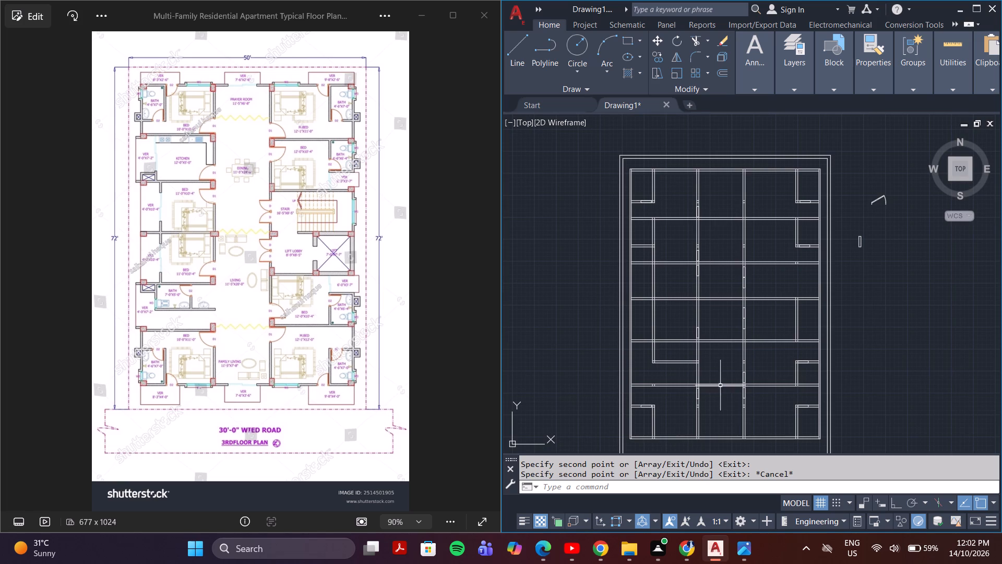
pyautogui.click(871, 230)
pyautogui.click(856, 264)
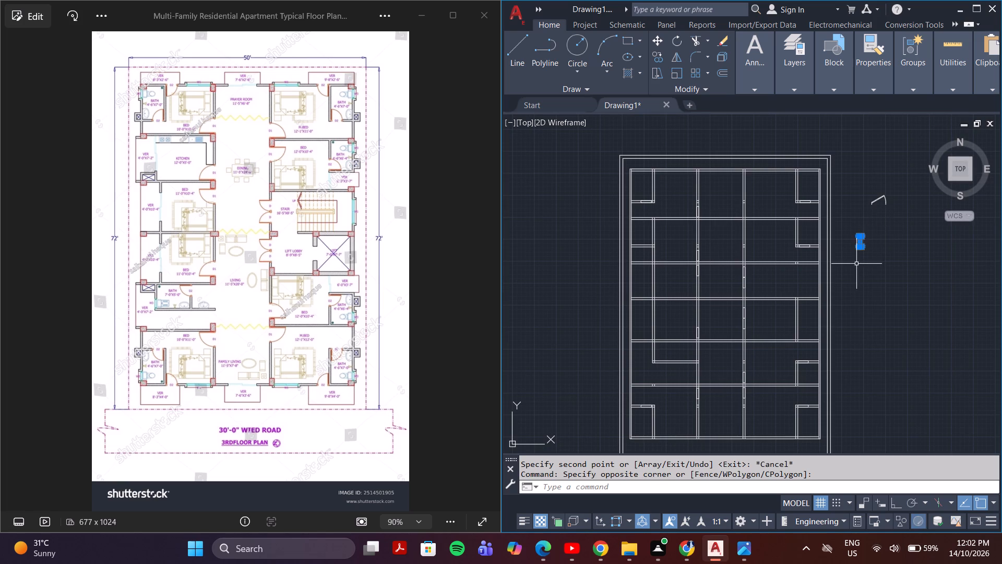
pyautogui.write('co')
pyautogui.press('Return')
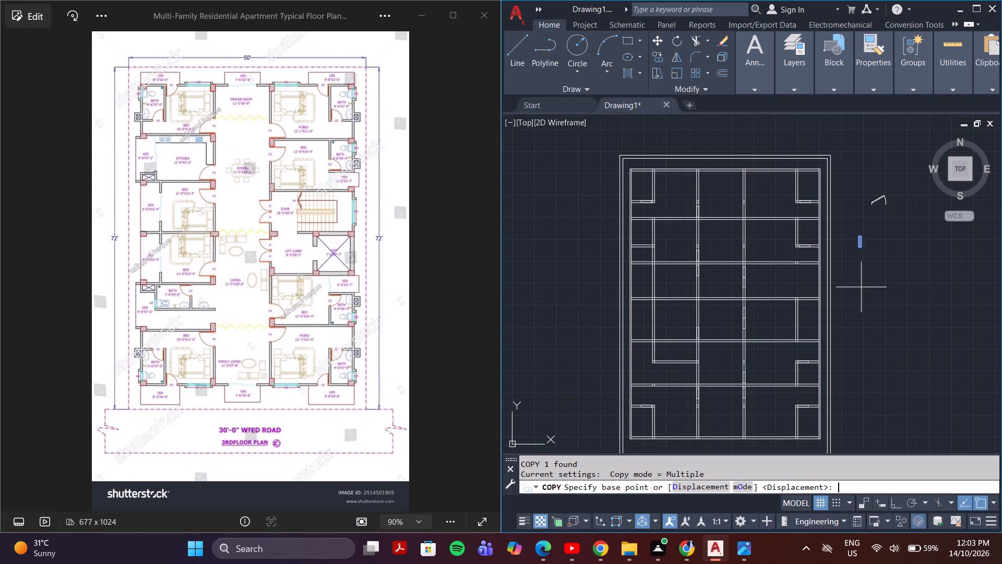
pyautogui.scroll(2, 844, 242)
pyautogui.click(880, 254)
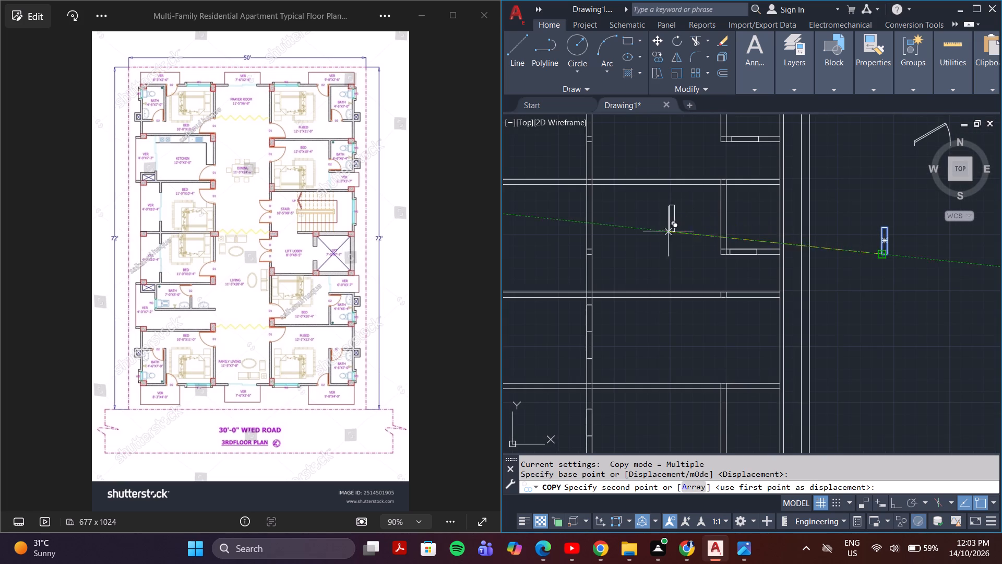
pyautogui.moveTo(655, 263); pyautogui.dragTo(778, 239, button='middle')
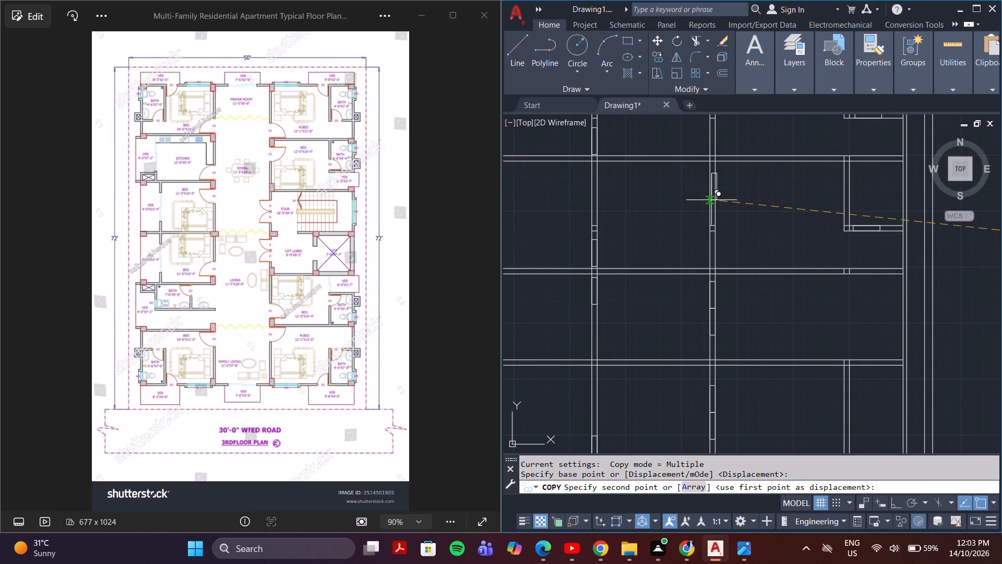
pyautogui.moveTo(711, 200); pyautogui.dragTo(720, 248, button='middle')
pyautogui.scroll(4, 720, 248)
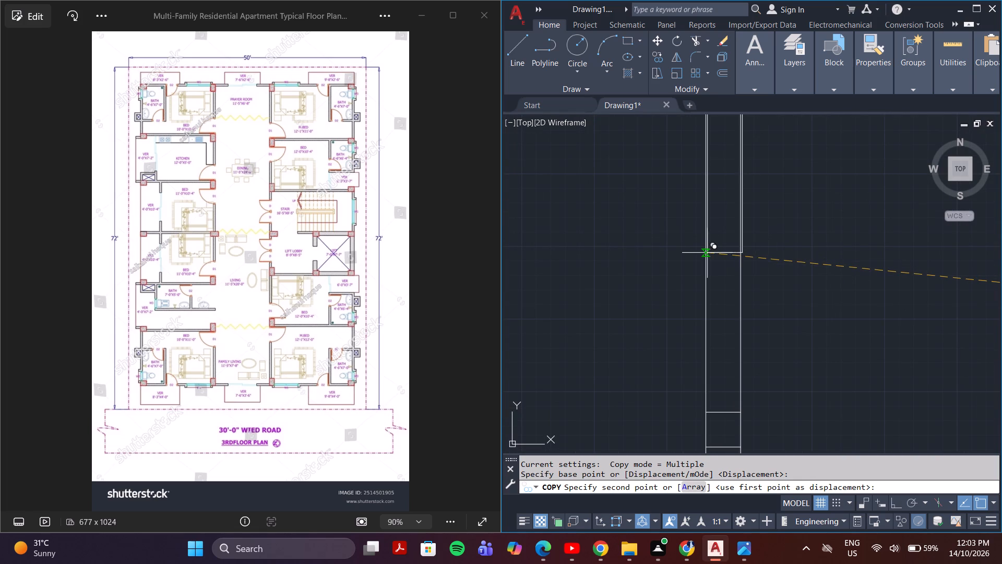
pyautogui.click(705, 252)
pyautogui.scroll(-4, 712, 254)
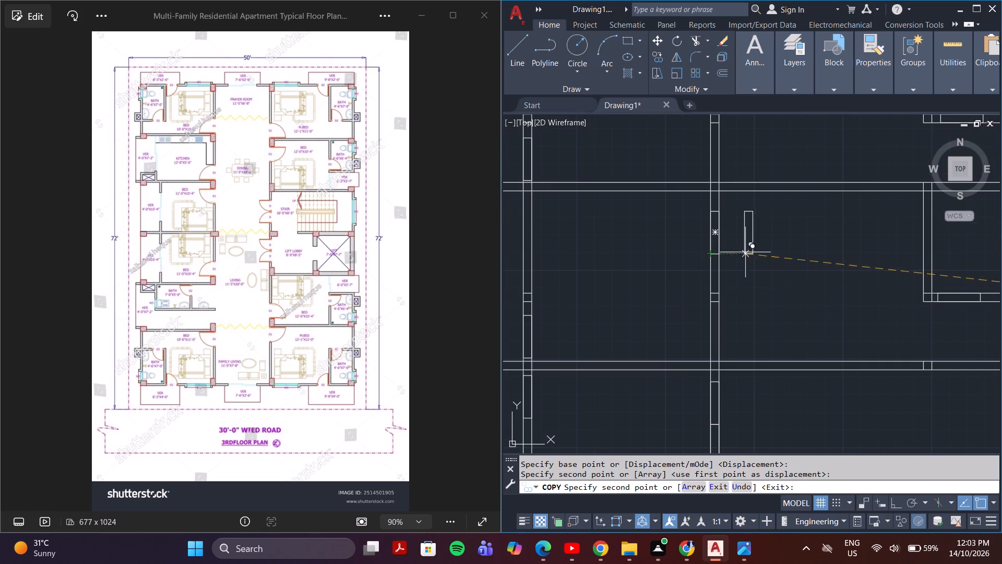
# Copy the same vertical rectangle into the right corridor wall at the top-right master bedroom, just above its lower wall, and end the copying.
pyautogui.moveTo(746, 251); pyautogui.dragTo(733, 349, button='middle')
pyautogui.moveTo(715, 187); pyautogui.dragTo(715, 243, button='middle')
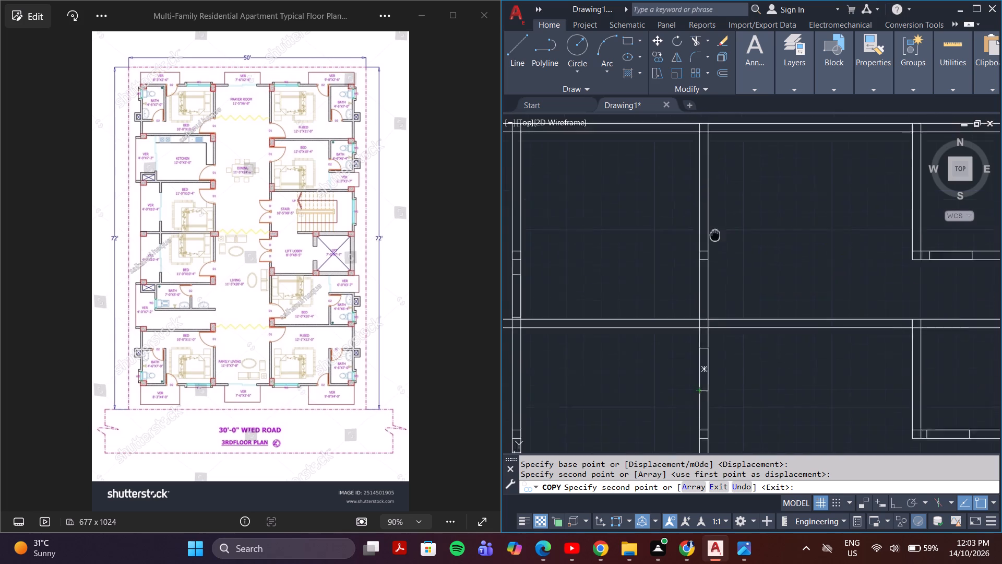
pyautogui.moveTo(715, 243); pyautogui.dragTo(707, 311, button='middle')
pyautogui.moveTo(677, 368); pyautogui.dragTo(698, 278, button='middle')
pyautogui.scroll(3, 721, 296)
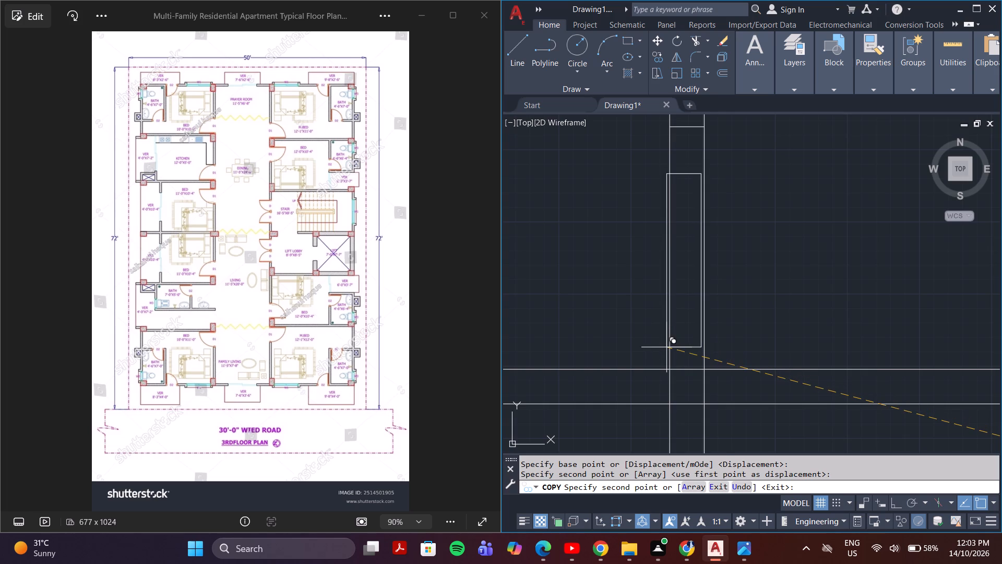
pyautogui.scroll(1, 666, 347)
pyautogui.moveTo(667, 372); pyautogui.dragTo(672, 410, button='middle')
pyautogui.scroll(-3, 672, 410)
pyautogui.scroll(-4, 681, 282)
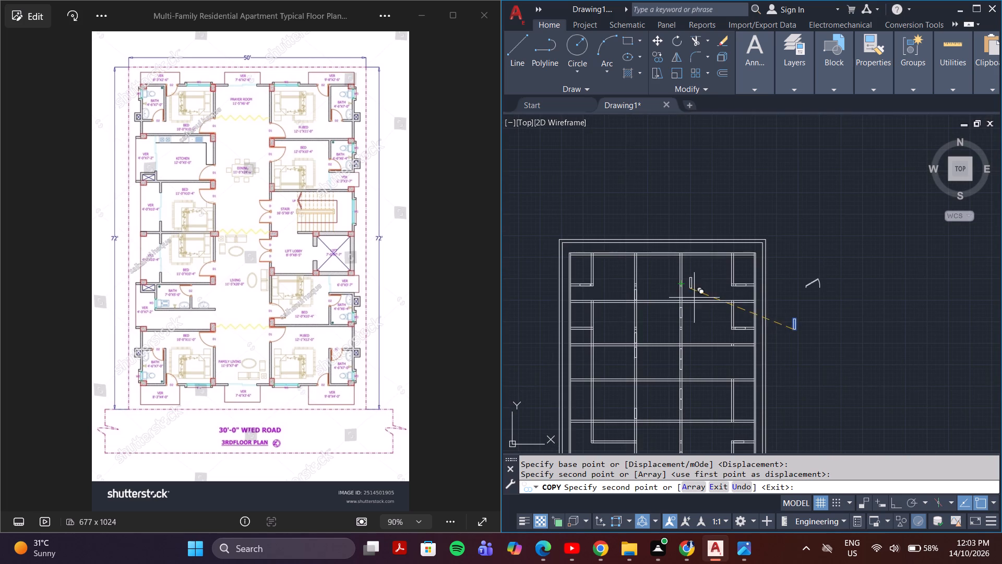
pyautogui.scroll(4, 700, 313)
pyautogui.moveTo(647, 286); pyautogui.dragTo(715, 351, button='middle')
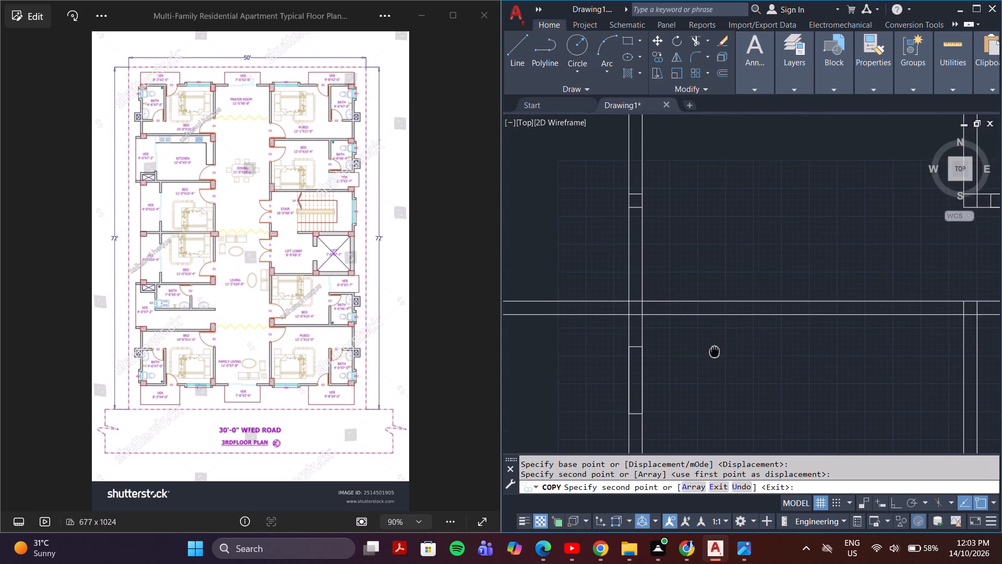
pyautogui.moveTo(715, 351); pyautogui.dragTo(715, 351, button='middle')
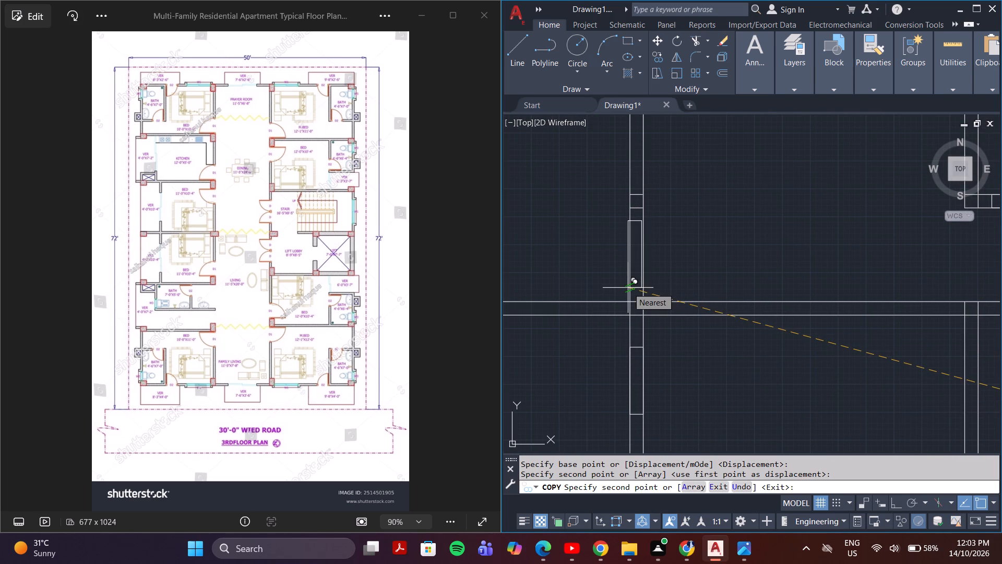
pyautogui.scroll(2, 627, 298)
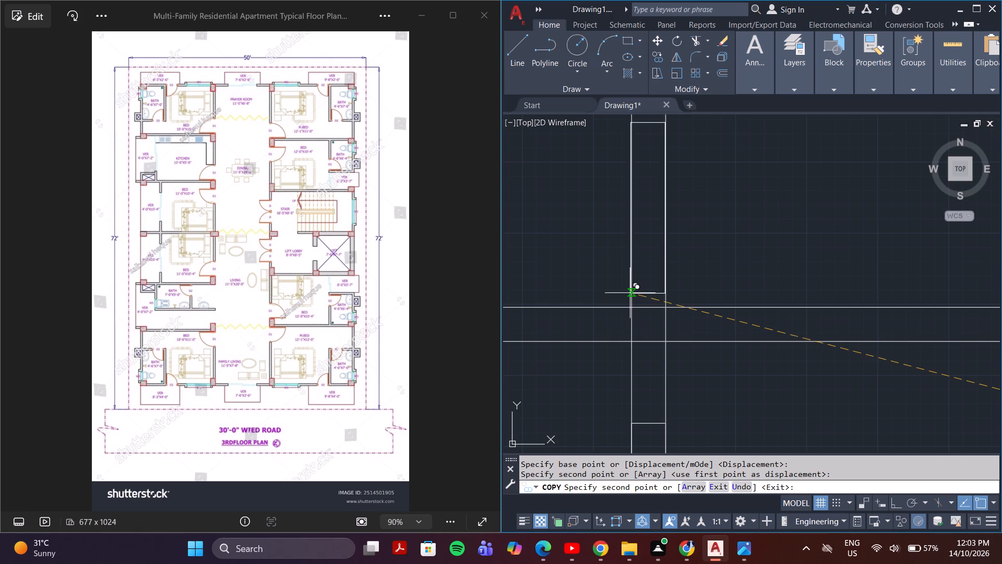
pyautogui.click(630, 293)
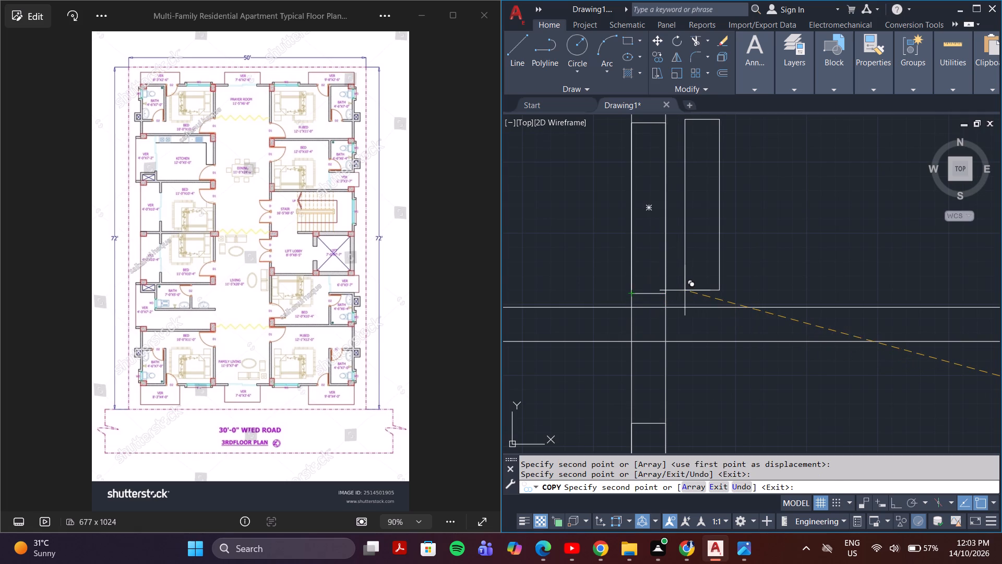
pyautogui.press('Escape')
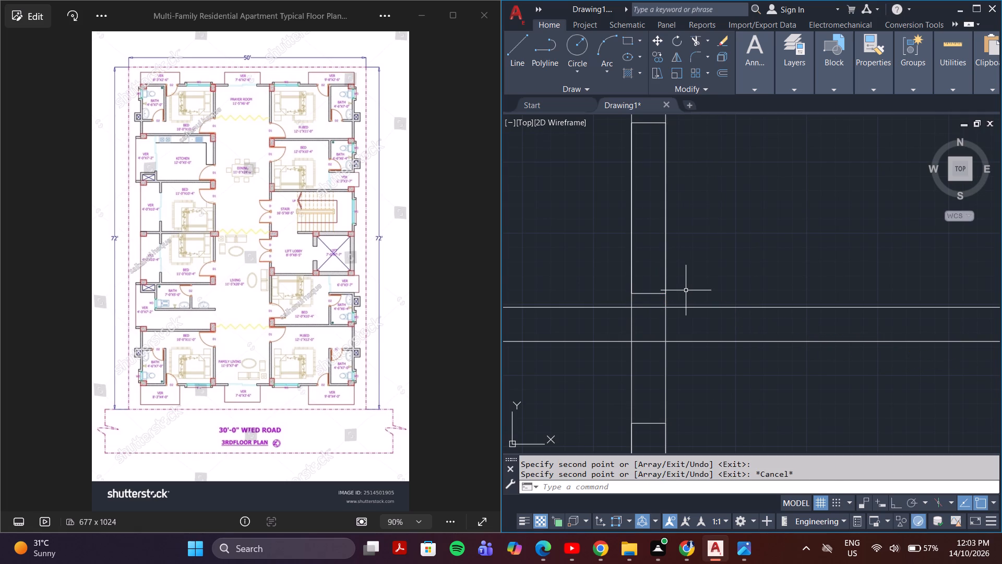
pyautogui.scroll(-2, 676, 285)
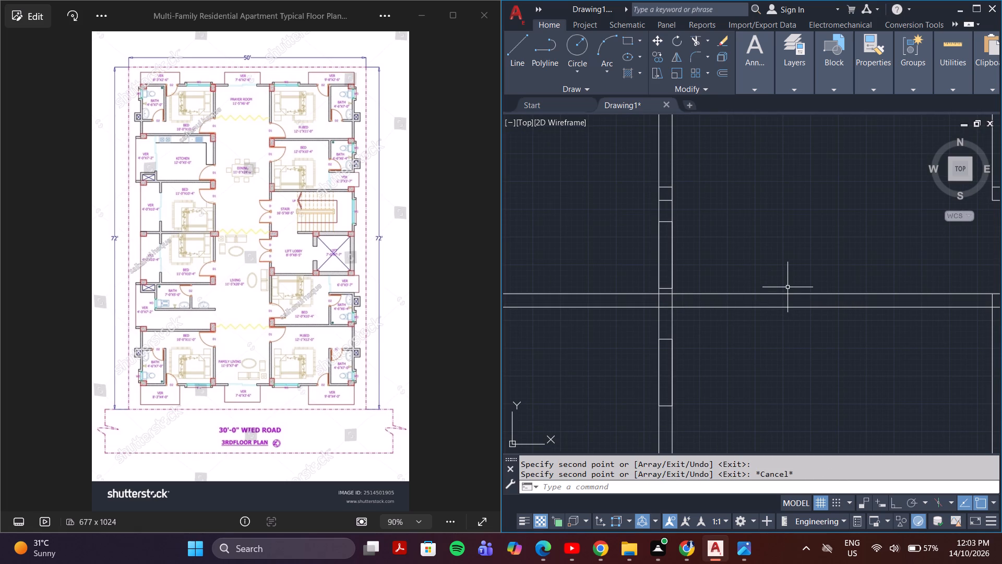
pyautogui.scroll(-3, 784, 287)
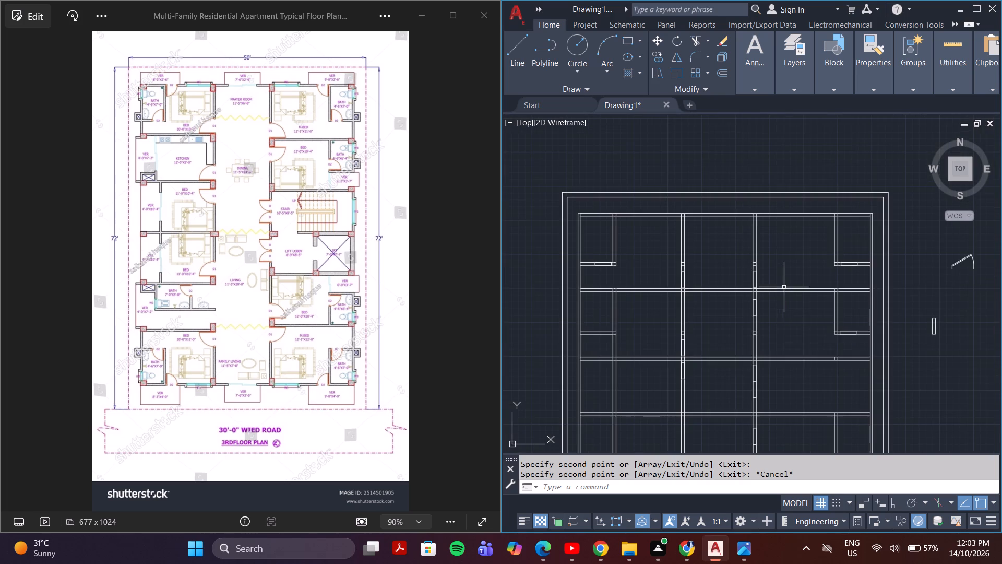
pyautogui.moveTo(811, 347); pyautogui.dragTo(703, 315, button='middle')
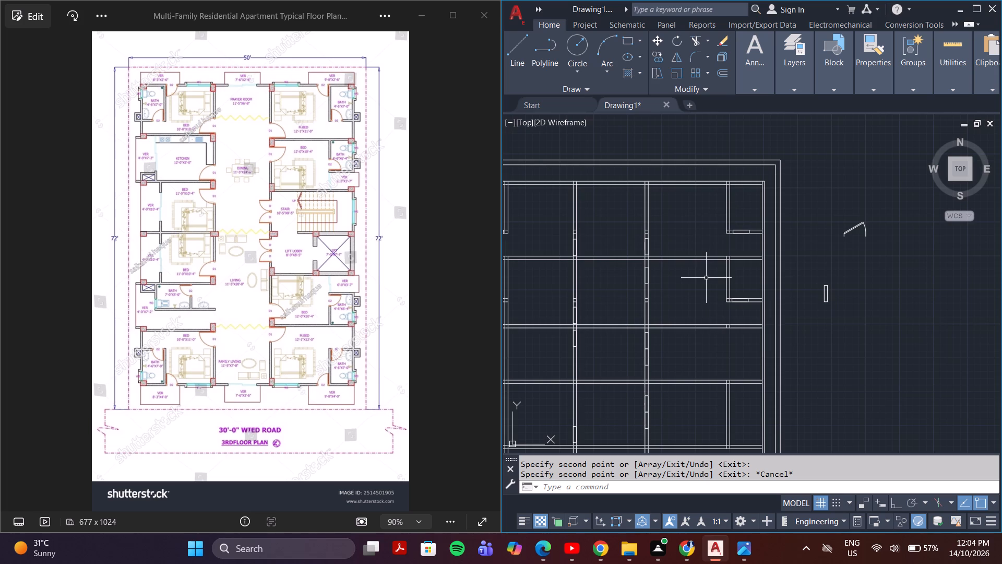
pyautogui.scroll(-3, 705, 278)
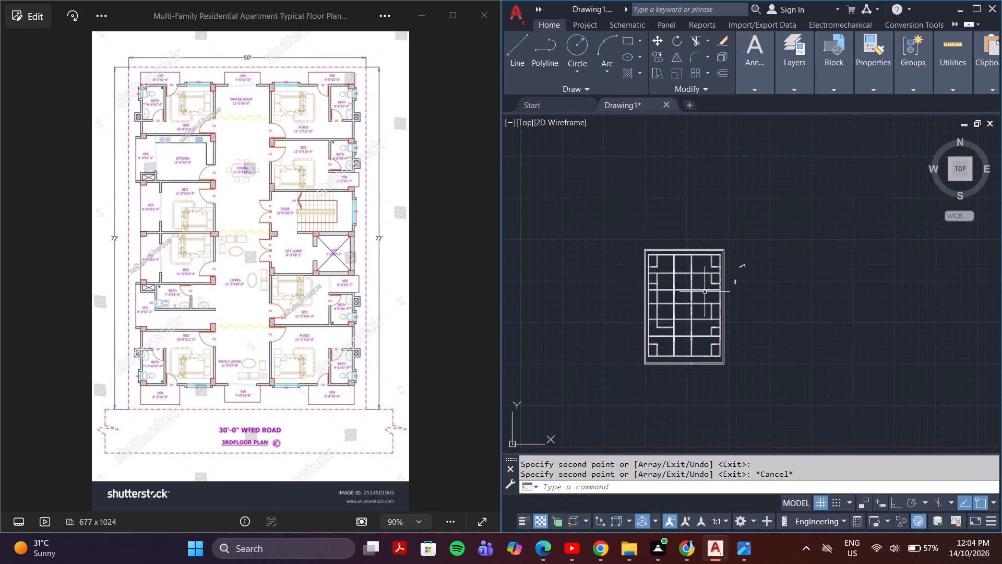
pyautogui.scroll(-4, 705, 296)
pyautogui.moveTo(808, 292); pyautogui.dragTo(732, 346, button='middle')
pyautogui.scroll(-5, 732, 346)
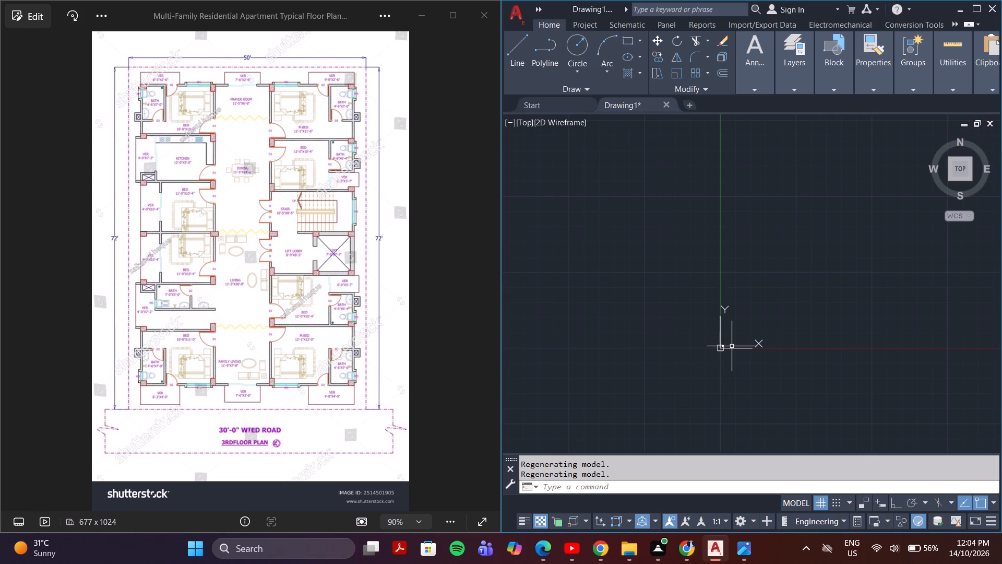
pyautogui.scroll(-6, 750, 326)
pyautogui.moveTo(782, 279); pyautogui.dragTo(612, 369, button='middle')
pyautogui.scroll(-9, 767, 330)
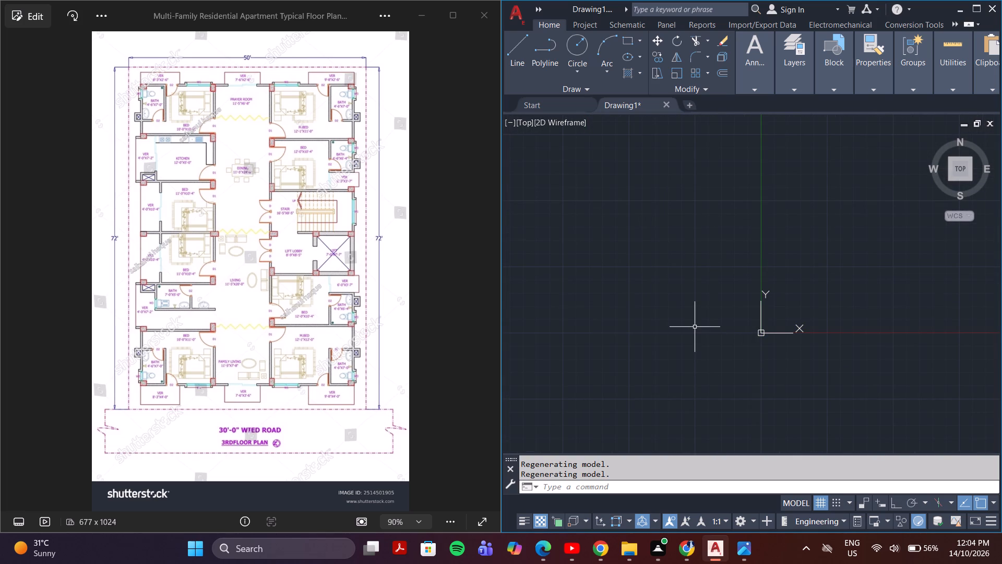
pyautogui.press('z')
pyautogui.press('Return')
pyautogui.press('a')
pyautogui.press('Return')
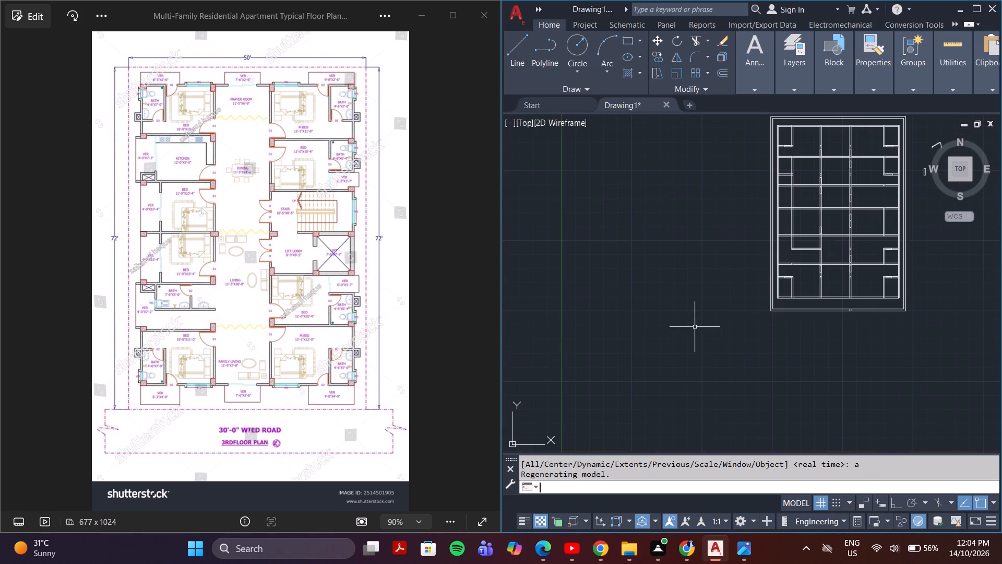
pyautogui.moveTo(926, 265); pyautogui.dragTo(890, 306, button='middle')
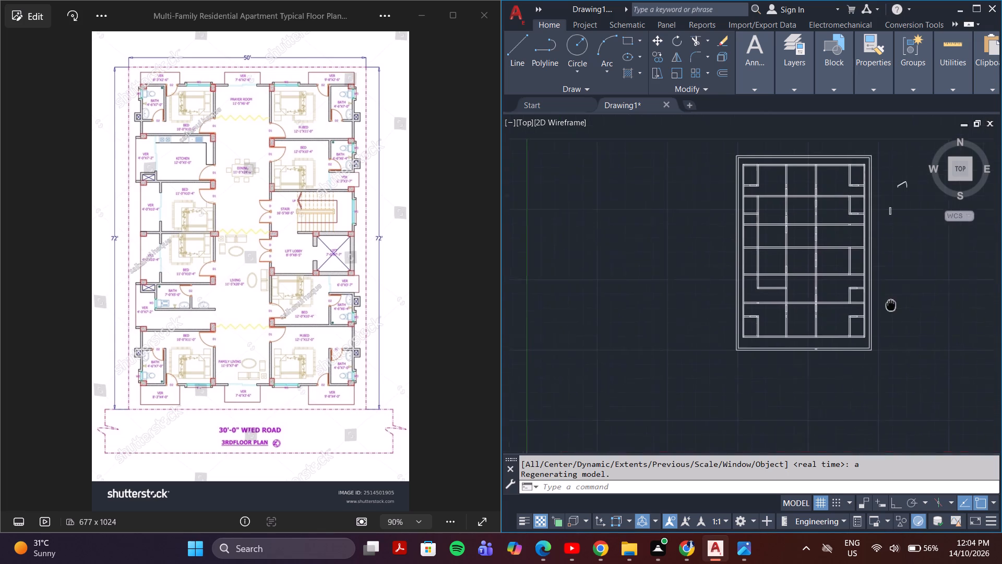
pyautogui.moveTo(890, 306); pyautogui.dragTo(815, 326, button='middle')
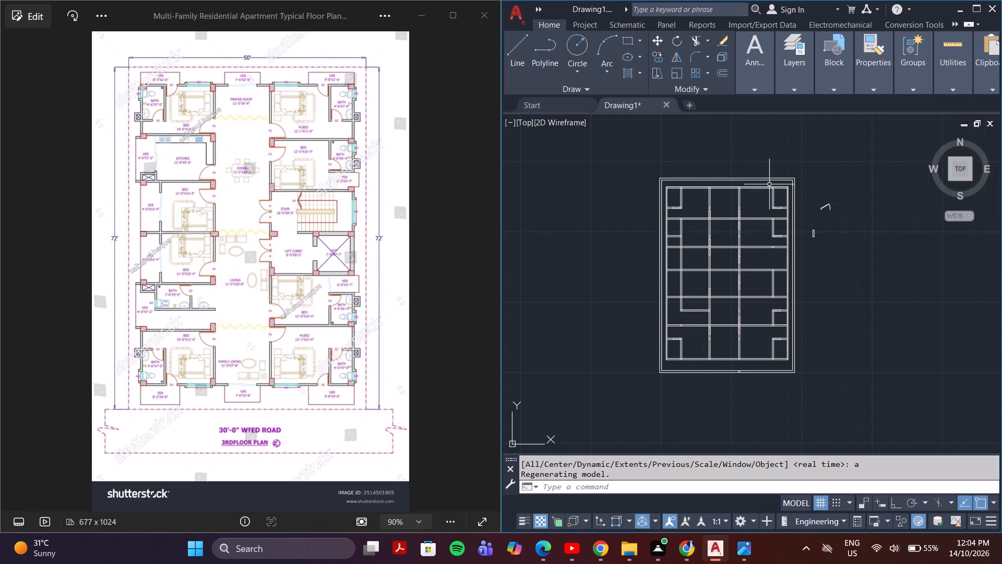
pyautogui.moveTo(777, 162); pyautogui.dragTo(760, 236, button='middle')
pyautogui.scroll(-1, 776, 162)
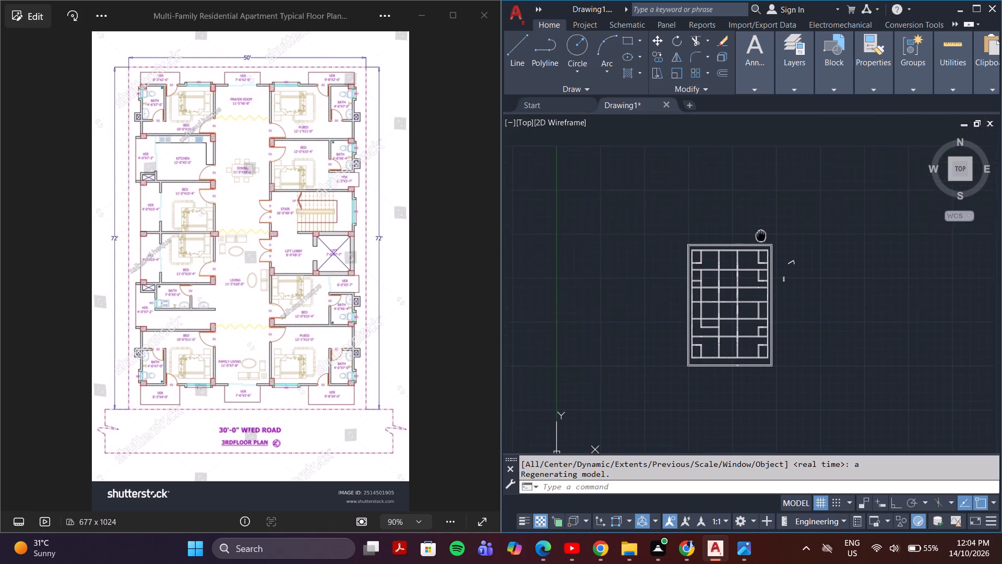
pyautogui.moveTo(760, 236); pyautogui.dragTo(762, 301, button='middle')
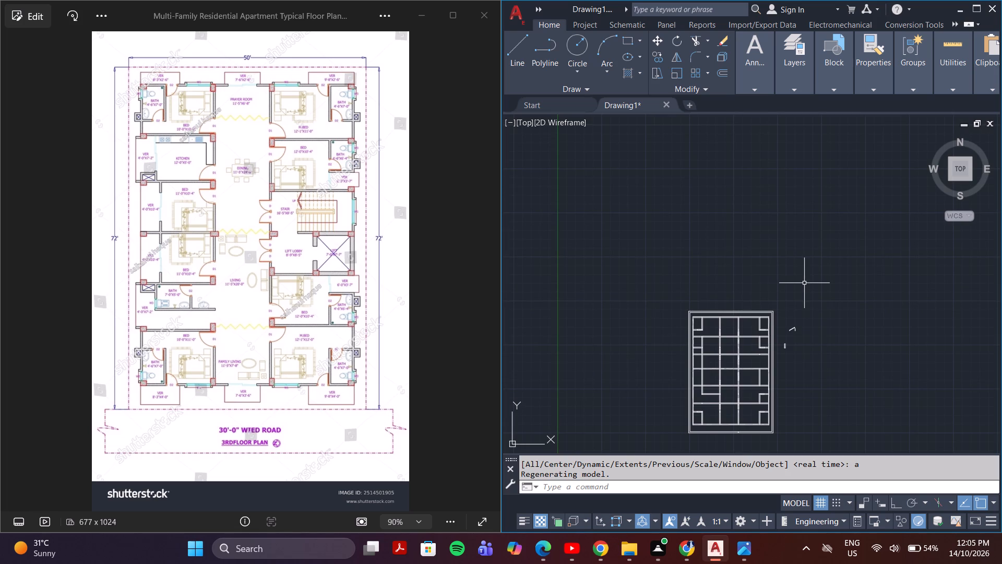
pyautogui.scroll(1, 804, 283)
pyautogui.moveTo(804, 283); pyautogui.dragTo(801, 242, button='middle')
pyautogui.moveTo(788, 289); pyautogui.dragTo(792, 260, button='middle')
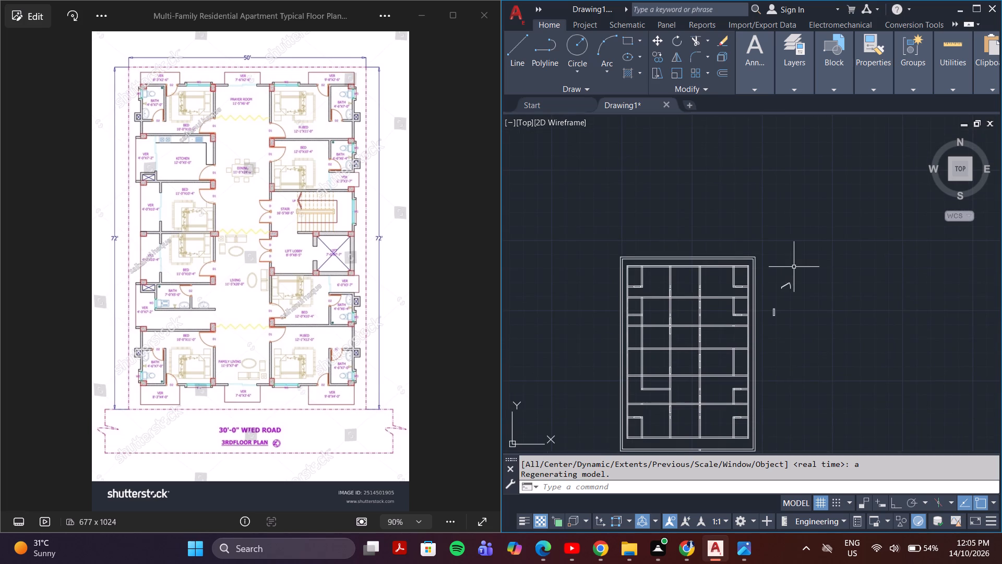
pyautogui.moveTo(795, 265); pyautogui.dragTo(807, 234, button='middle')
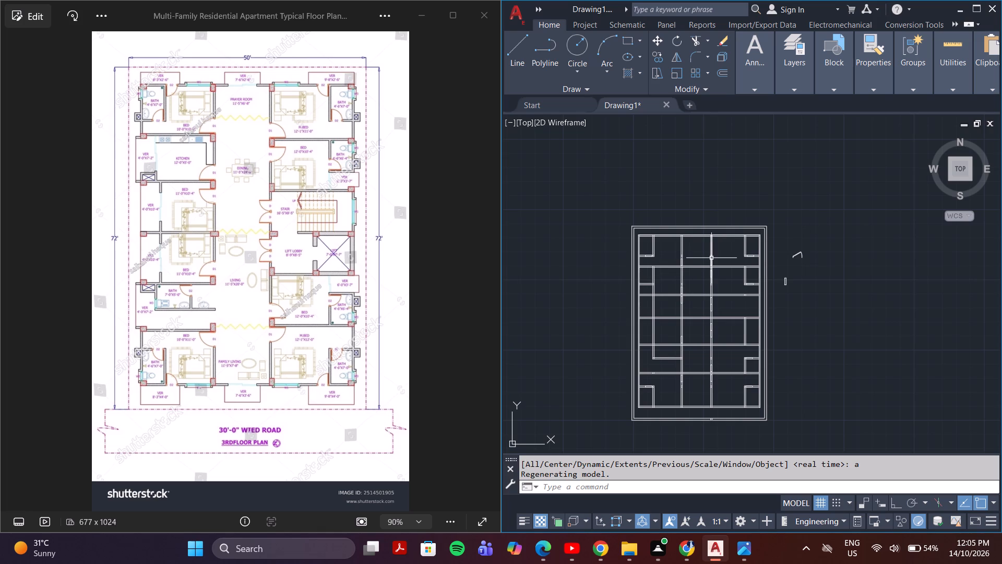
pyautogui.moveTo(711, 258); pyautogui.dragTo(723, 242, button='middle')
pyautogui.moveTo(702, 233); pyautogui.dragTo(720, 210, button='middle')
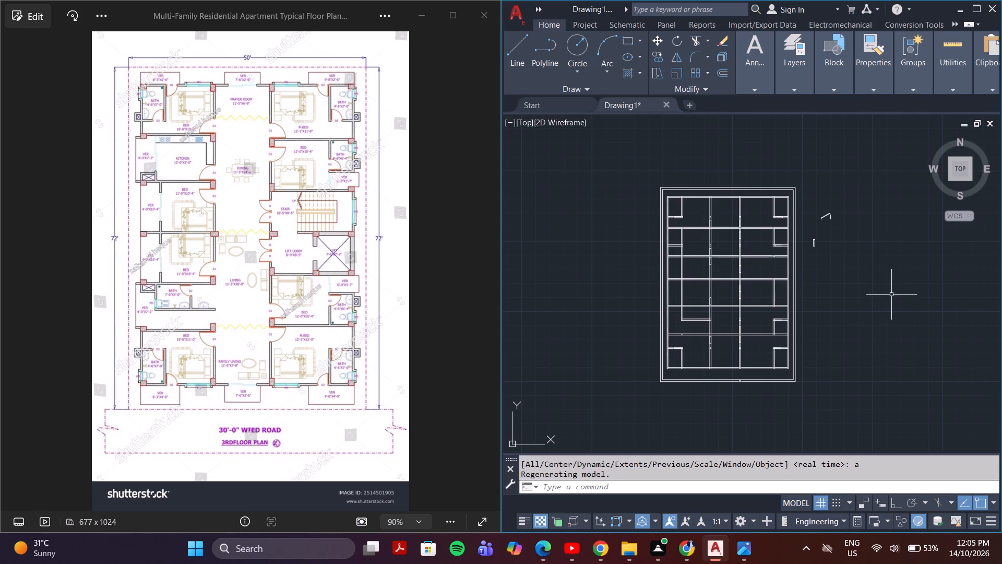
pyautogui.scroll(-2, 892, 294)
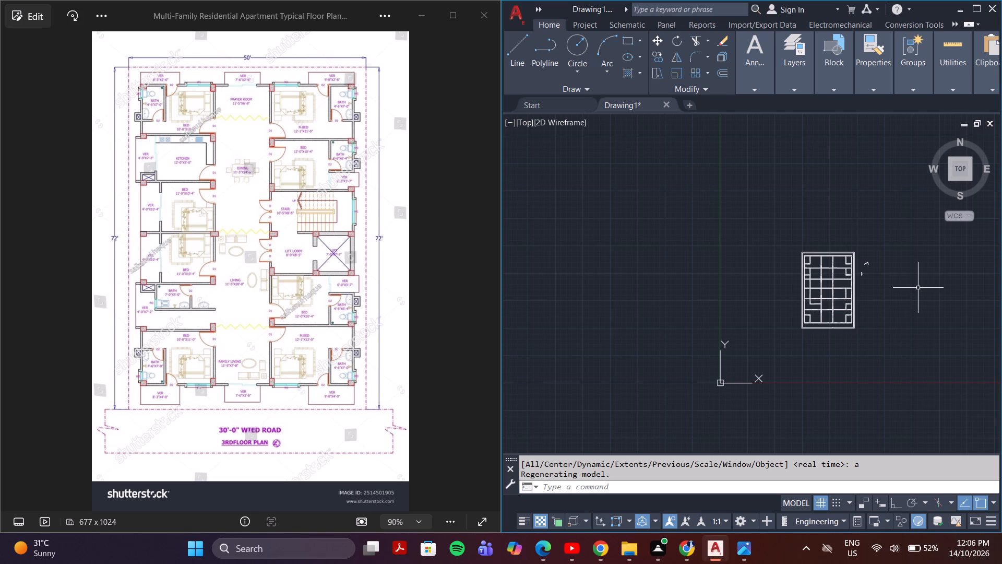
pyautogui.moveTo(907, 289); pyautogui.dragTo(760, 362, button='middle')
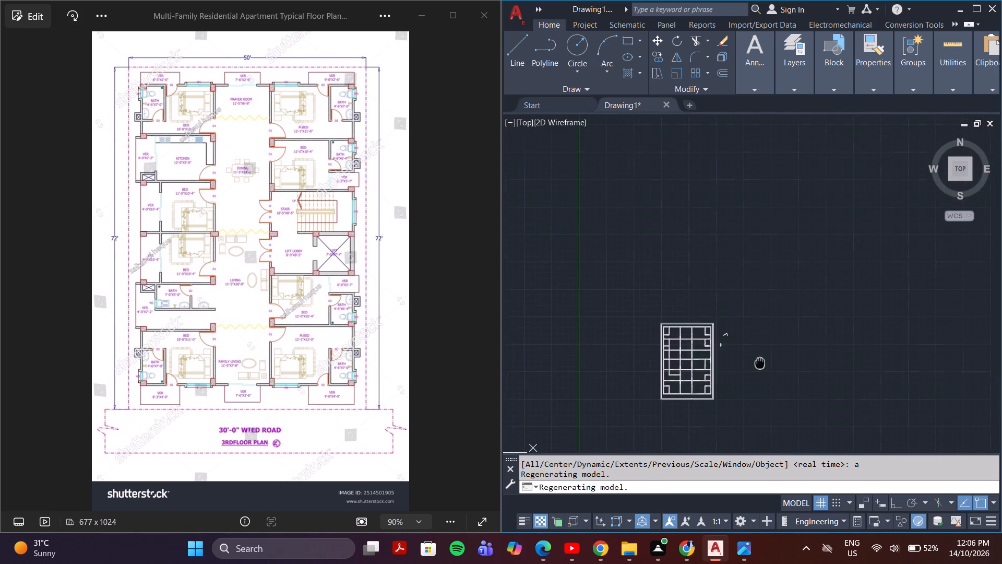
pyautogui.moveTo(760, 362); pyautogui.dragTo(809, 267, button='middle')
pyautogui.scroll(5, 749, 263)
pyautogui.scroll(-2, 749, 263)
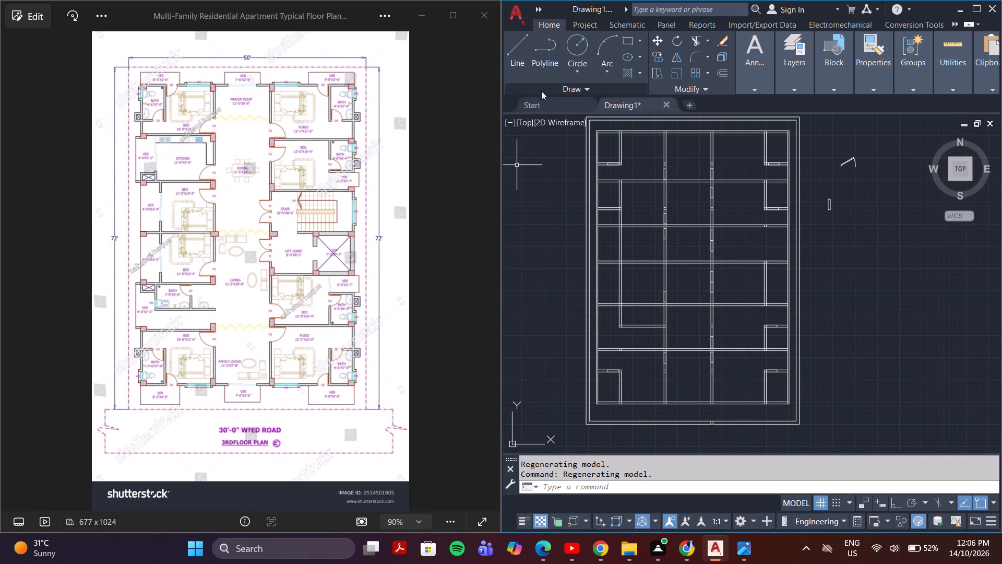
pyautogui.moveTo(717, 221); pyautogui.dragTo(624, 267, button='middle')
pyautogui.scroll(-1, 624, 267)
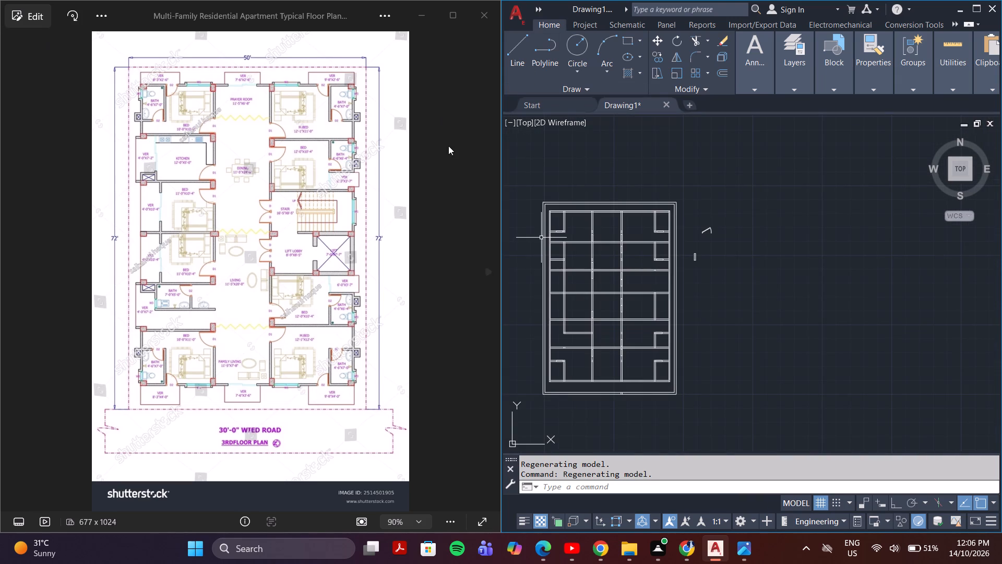
# Trim the wall at the door rectangles in the lower walls of the two upper baths on the plan's right side.
pyautogui.scroll(3, 634, 255)
pyautogui.moveTo(561, 231); pyautogui.dragTo(824, 366, button='middle')
pyautogui.scroll(2, 803, 351)
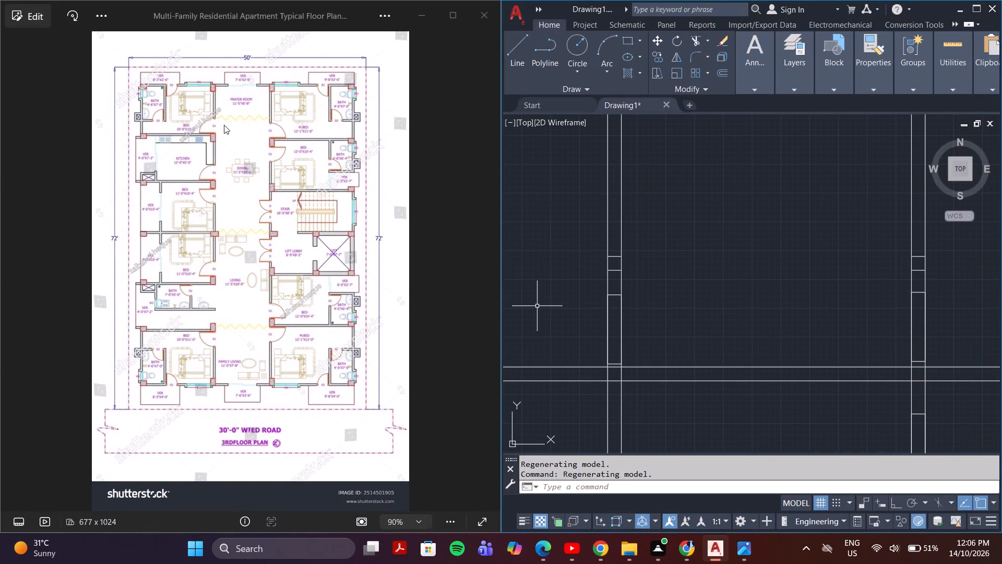
pyautogui.scroll(-3, 383, 181)
pyautogui.scroll(-2, 641, 201)
pyautogui.moveTo(686, 237); pyautogui.dragTo(672, 263, button='middle')
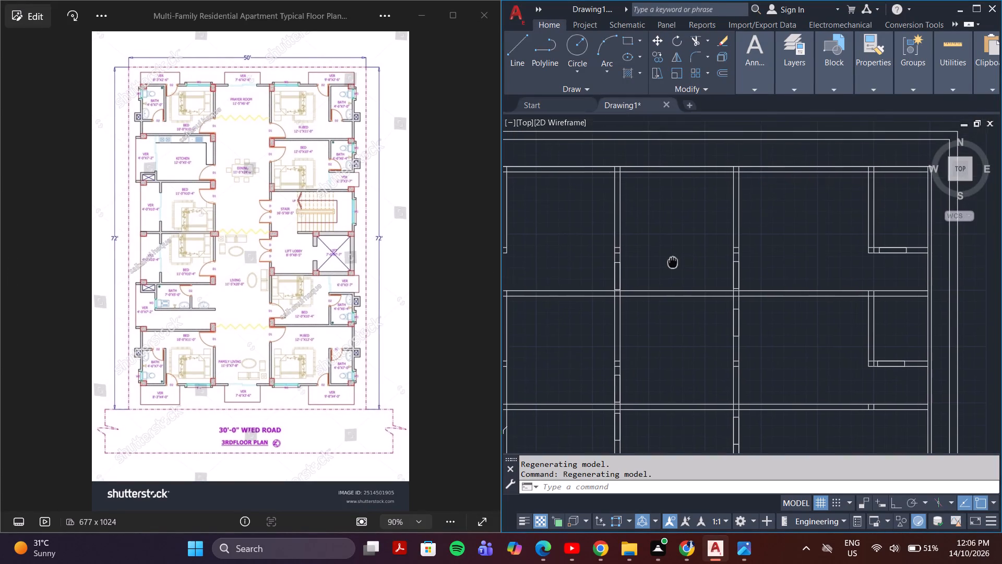
pyautogui.moveTo(672, 263); pyautogui.dragTo(672, 264, button='middle')
pyautogui.moveTo(915, 263); pyautogui.dragTo(803, 257, button='middle')
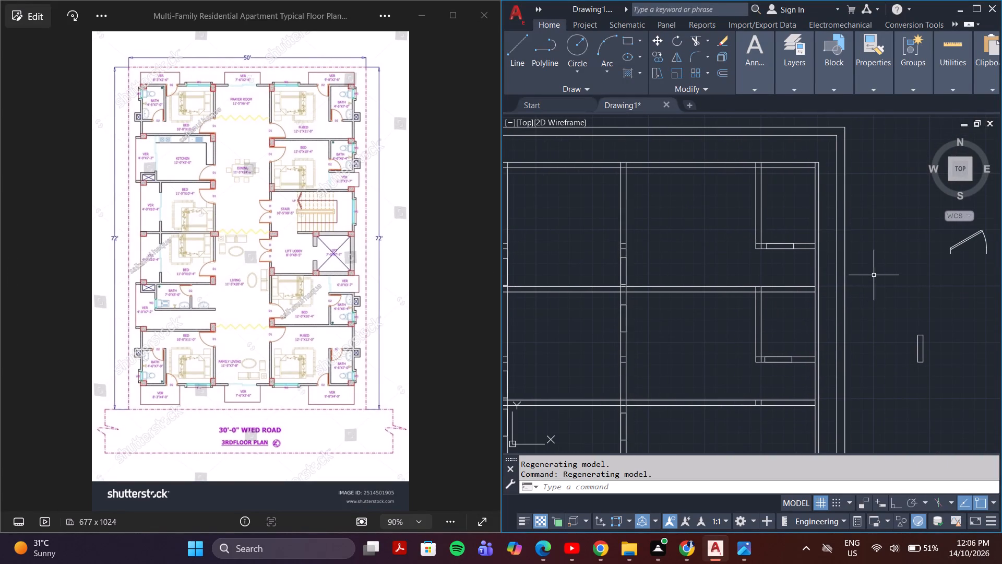
pyautogui.write('tr')
pyautogui.press('Return')
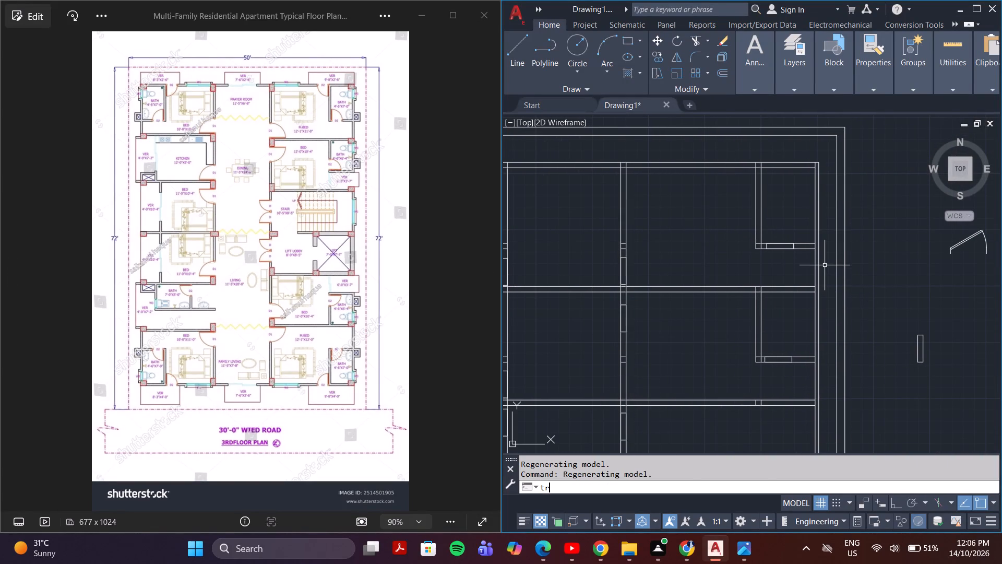
pyautogui.moveTo(774, 261); pyautogui.dragTo(774, 228)
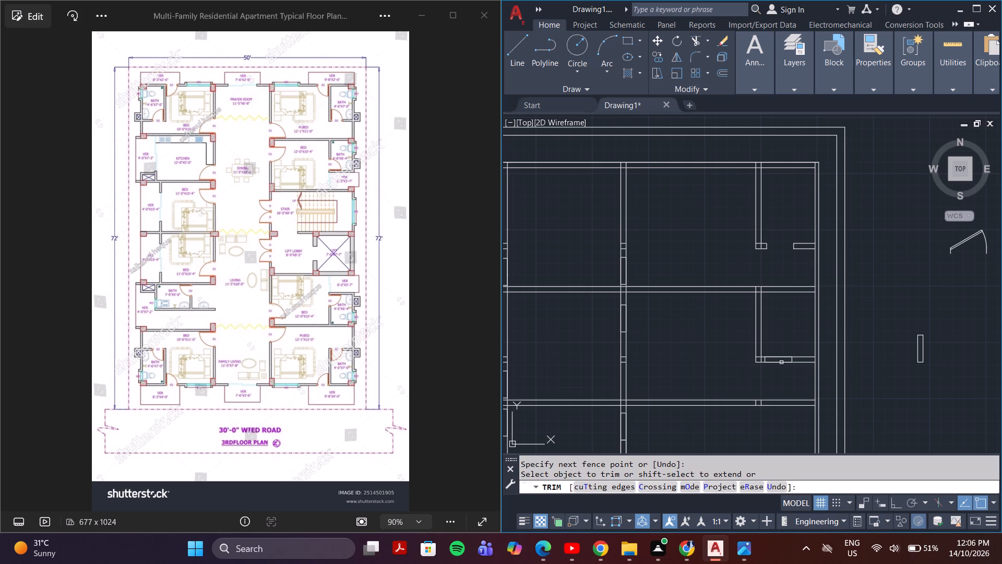
pyautogui.moveTo(782, 368); pyautogui.dragTo(783, 347)
# Trim the wall at the door rectangle in the lower wall of the top-left bath to open the doorway.
pyautogui.scroll(-2, 774, 361)
pyautogui.moveTo(769, 394); pyautogui.dragTo(760, 334, button='middle')
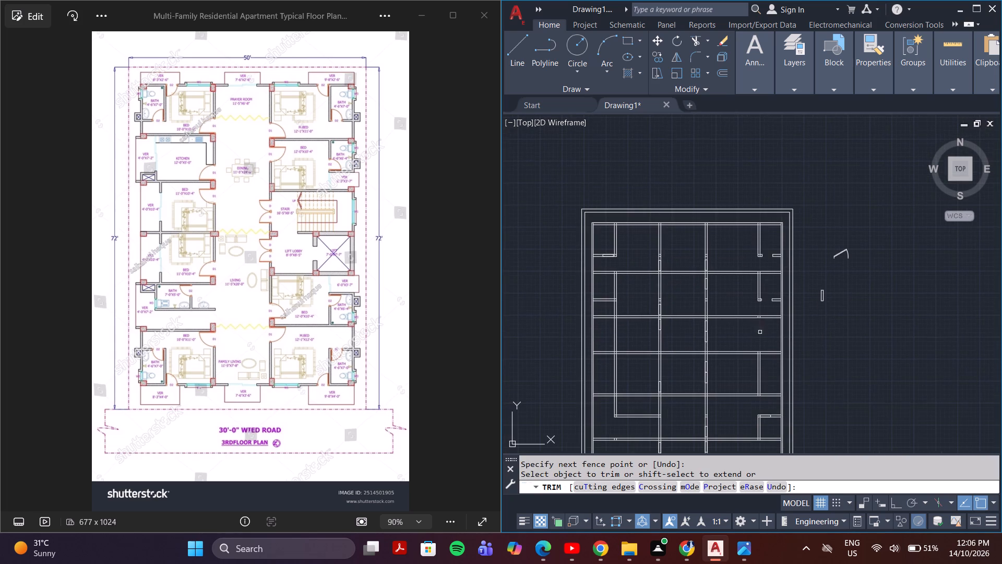
pyautogui.moveTo(654, 254); pyautogui.dragTo(737, 277, button='middle')
pyautogui.scroll(3, 682, 281)
pyautogui.moveTo(713, 288); pyautogui.dragTo(714, 245)
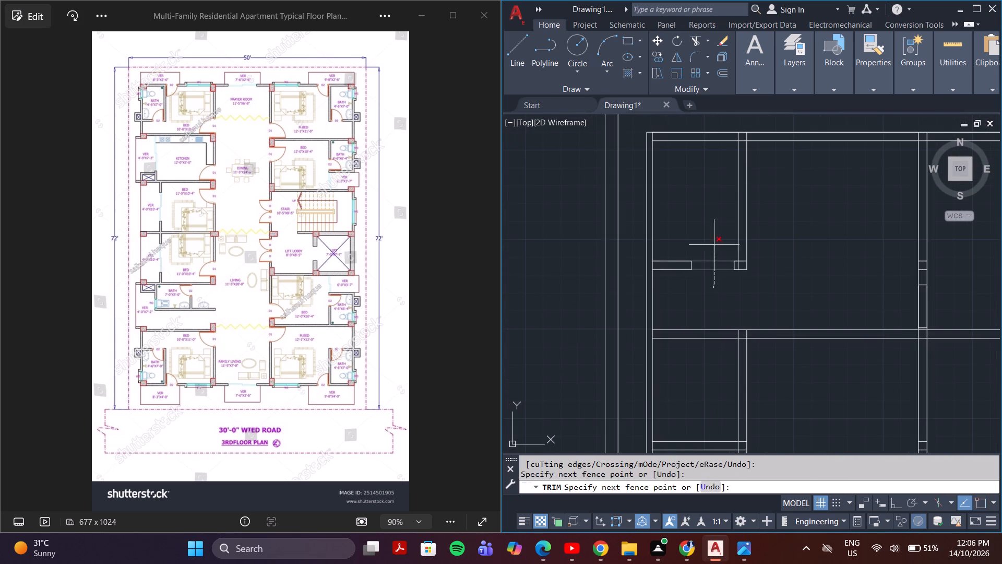
# Trim the left corridor wall at the top-left bedroom's door rectangle, just above the bedroom's lower wall.
pyautogui.scroll(-1, 712, 261)
pyautogui.moveTo(717, 347); pyautogui.dragTo(717, 276, button='middle')
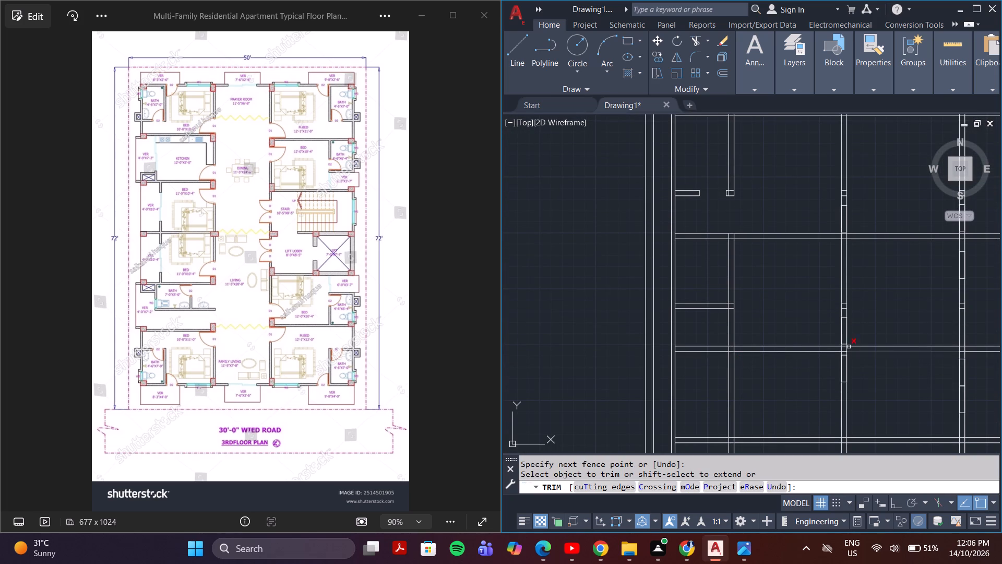
pyautogui.scroll(-1, 843, 206)
pyautogui.moveTo(843, 206); pyautogui.dragTo(842, 222, button='middle')
pyautogui.scroll(5, 842, 222)
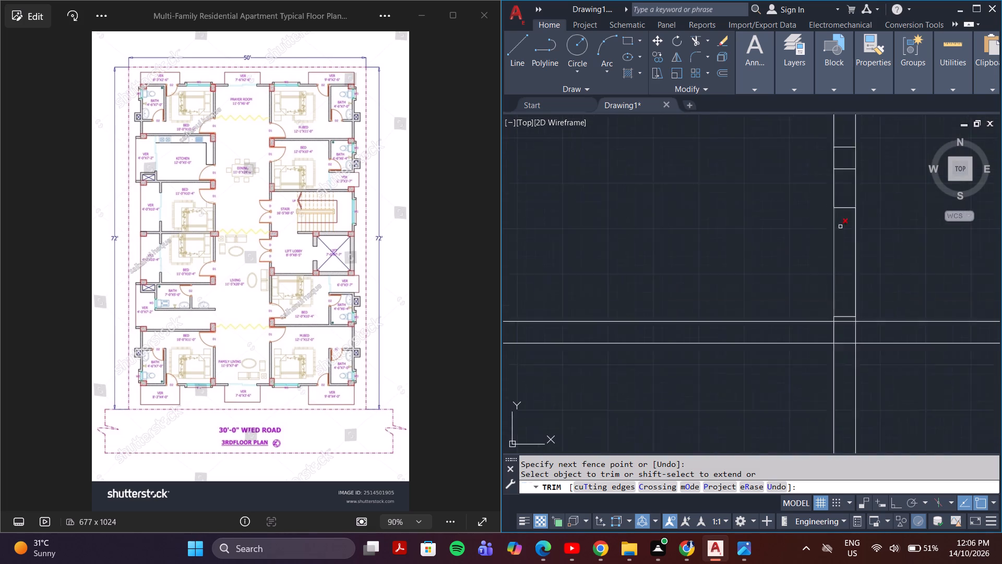
pyautogui.moveTo(795, 234); pyautogui.dragTo(892, 253)
# Trim the right corridor wall at the top-right master bedroom's door rectangle, just above its lower wall.
pyautogui.scroll(-3, 902, 255)
pyautogui.moveTo(911, 243); pyautogui.dragTo(694, 246, button='middle')
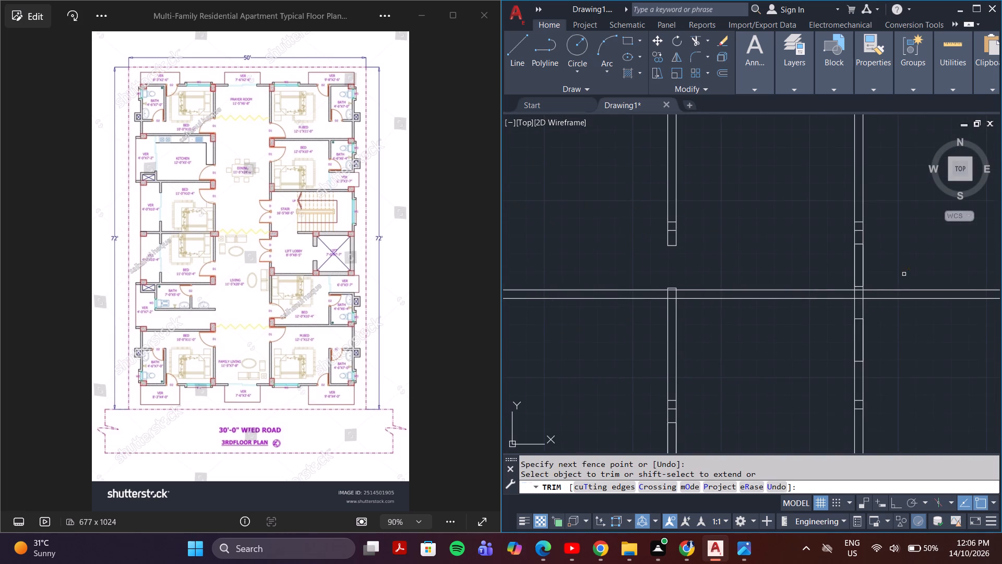
pyautogui.scroll(3, 904, 274)
pyautogui.moveTo(843, 252); pyautogui.dragTo(673, 243)
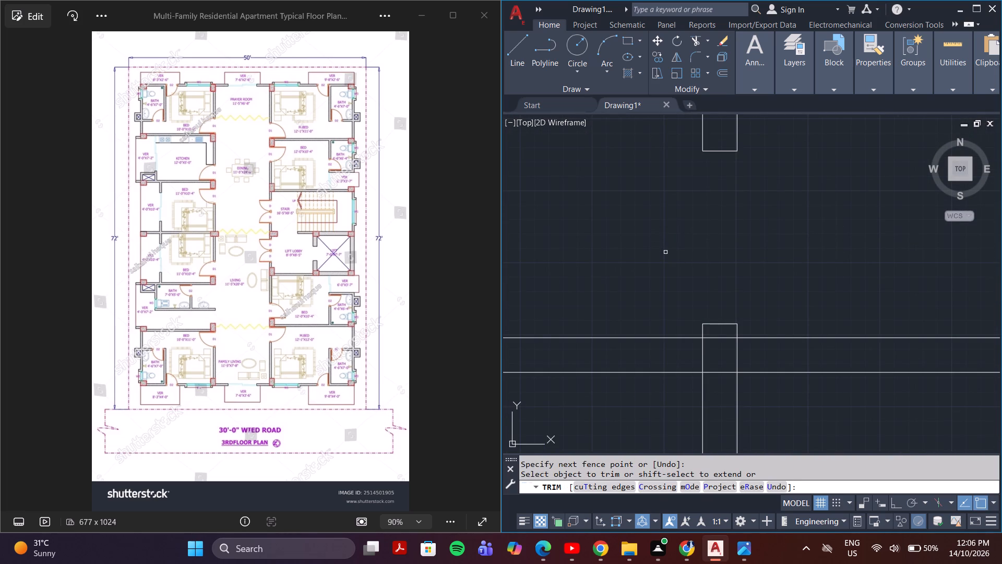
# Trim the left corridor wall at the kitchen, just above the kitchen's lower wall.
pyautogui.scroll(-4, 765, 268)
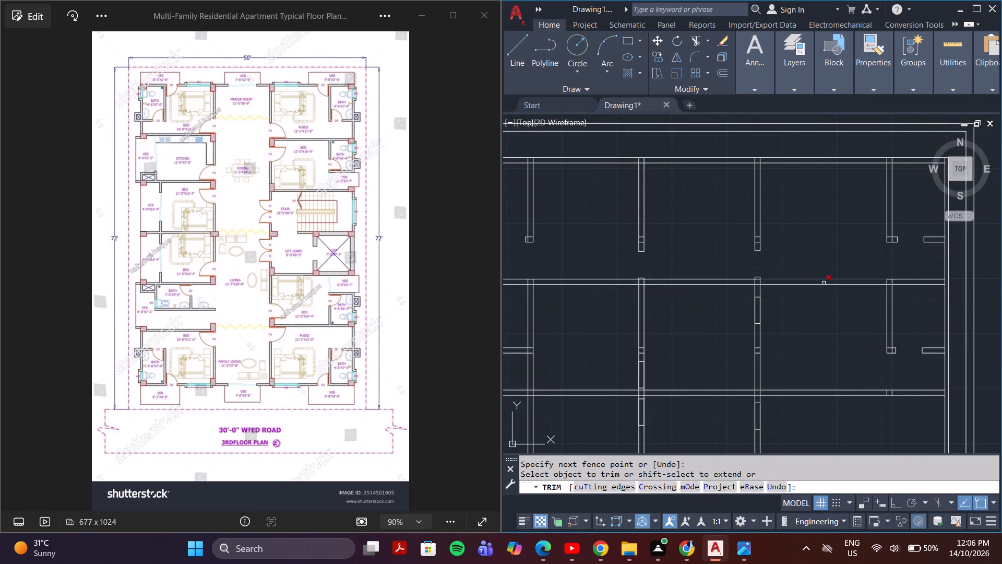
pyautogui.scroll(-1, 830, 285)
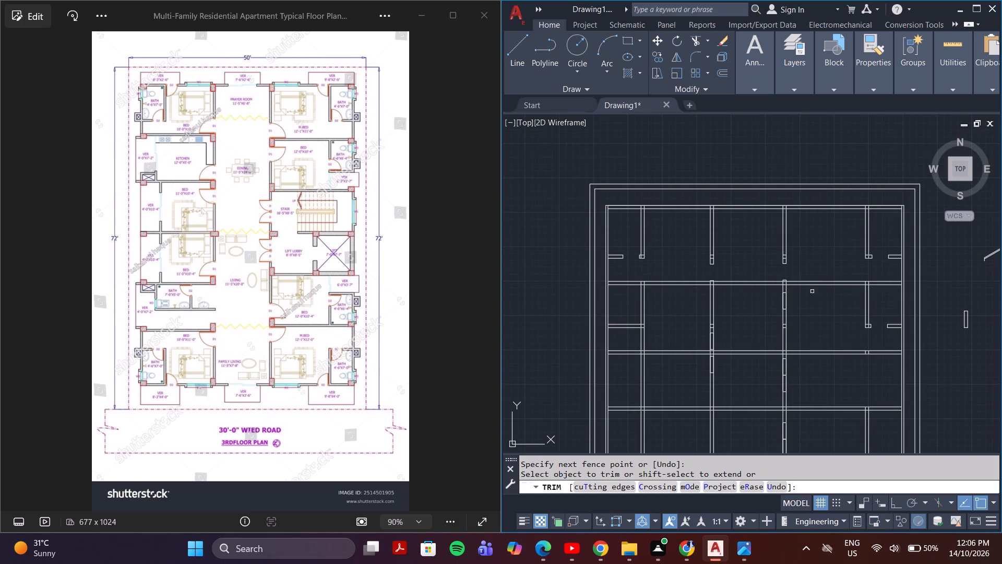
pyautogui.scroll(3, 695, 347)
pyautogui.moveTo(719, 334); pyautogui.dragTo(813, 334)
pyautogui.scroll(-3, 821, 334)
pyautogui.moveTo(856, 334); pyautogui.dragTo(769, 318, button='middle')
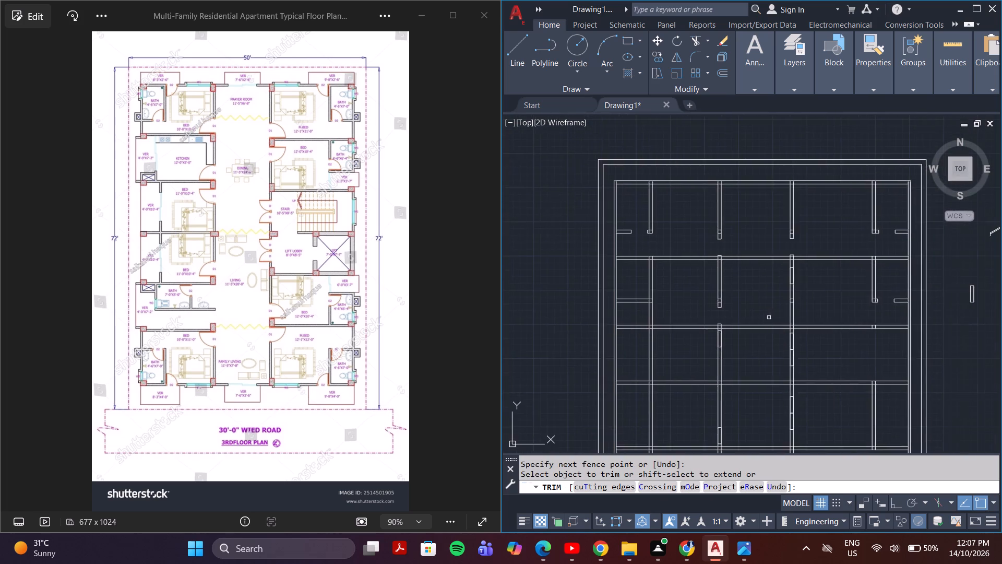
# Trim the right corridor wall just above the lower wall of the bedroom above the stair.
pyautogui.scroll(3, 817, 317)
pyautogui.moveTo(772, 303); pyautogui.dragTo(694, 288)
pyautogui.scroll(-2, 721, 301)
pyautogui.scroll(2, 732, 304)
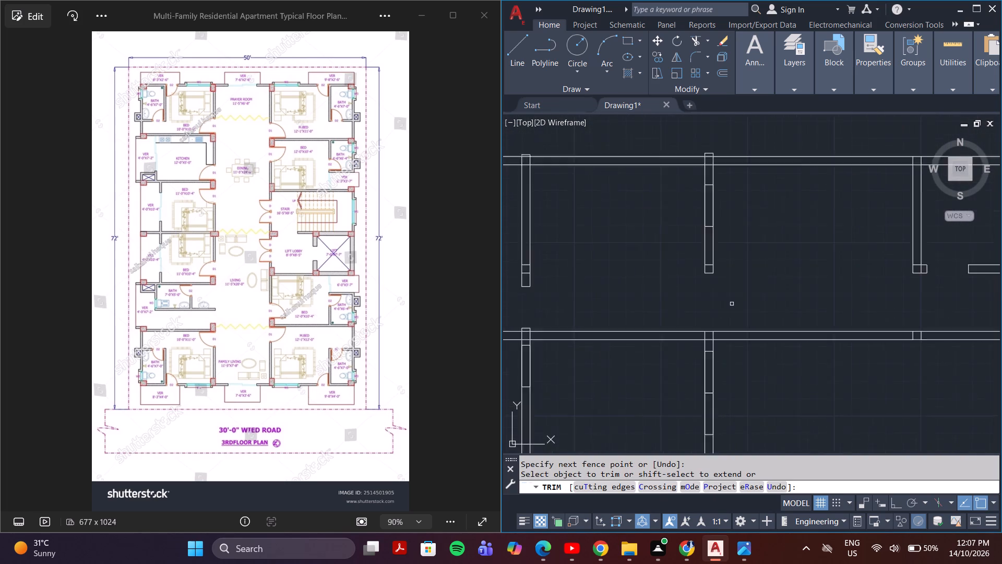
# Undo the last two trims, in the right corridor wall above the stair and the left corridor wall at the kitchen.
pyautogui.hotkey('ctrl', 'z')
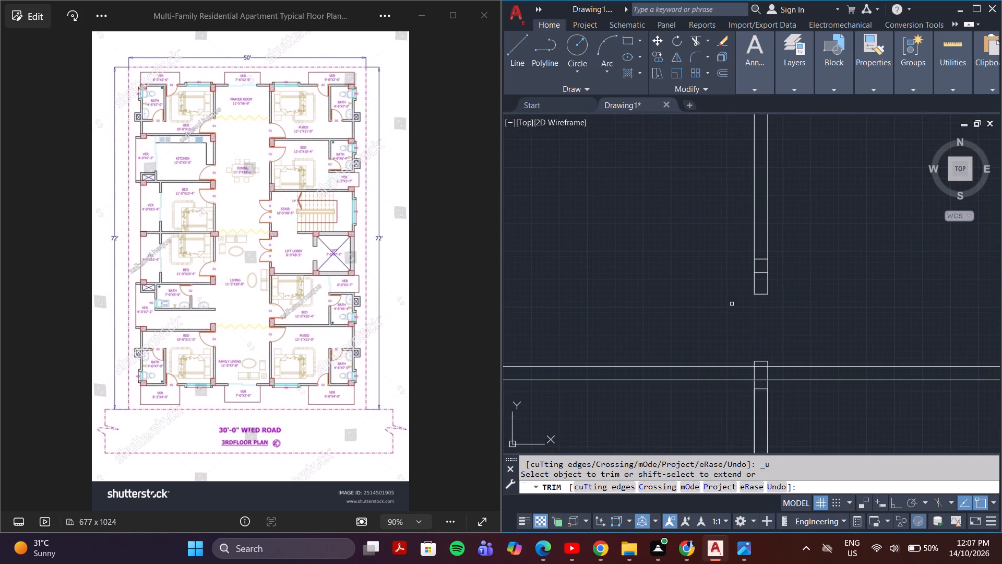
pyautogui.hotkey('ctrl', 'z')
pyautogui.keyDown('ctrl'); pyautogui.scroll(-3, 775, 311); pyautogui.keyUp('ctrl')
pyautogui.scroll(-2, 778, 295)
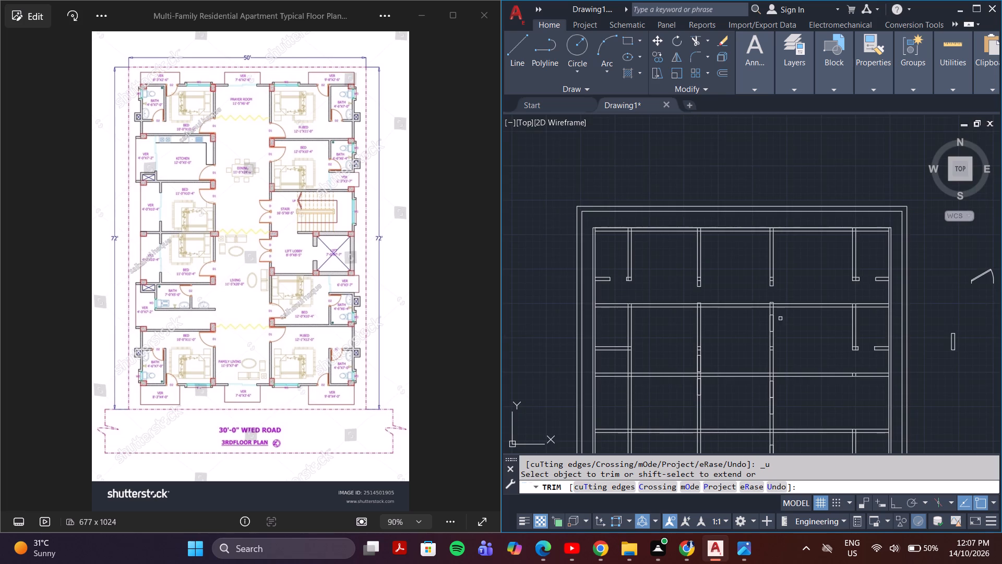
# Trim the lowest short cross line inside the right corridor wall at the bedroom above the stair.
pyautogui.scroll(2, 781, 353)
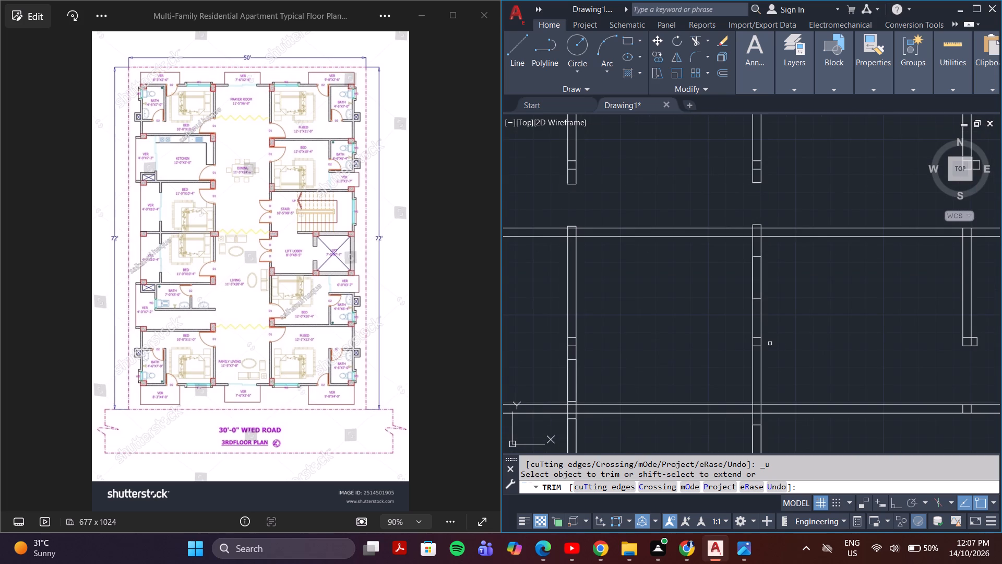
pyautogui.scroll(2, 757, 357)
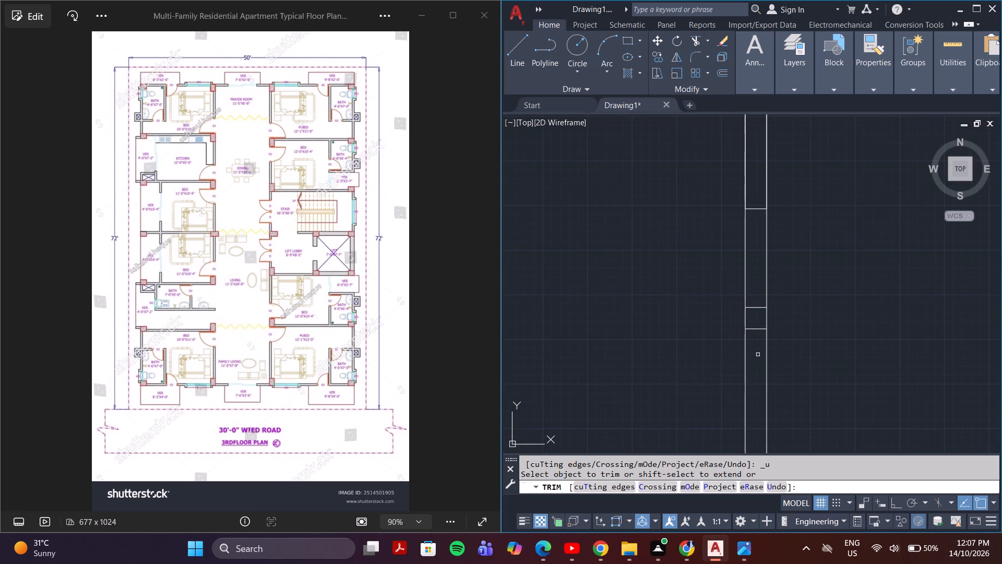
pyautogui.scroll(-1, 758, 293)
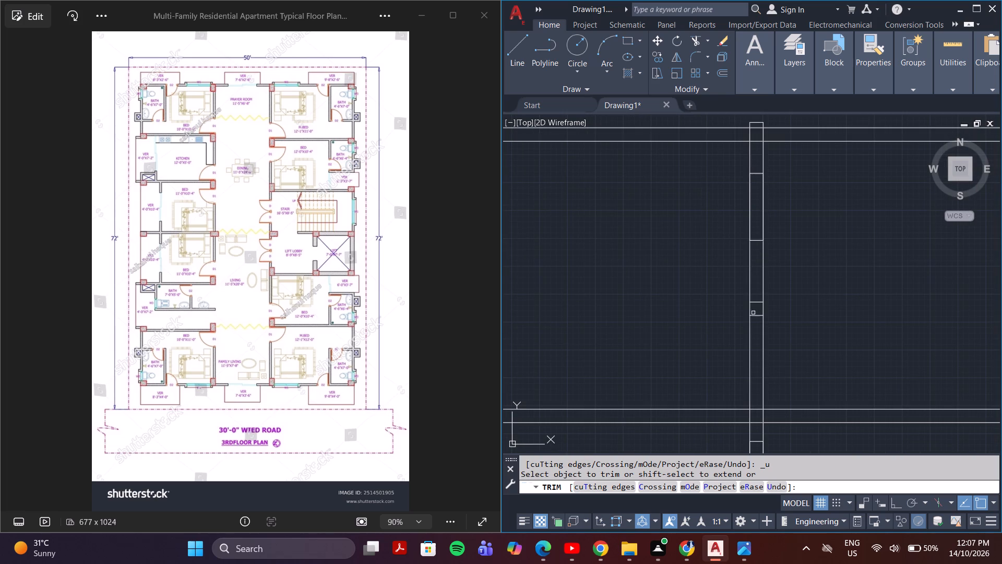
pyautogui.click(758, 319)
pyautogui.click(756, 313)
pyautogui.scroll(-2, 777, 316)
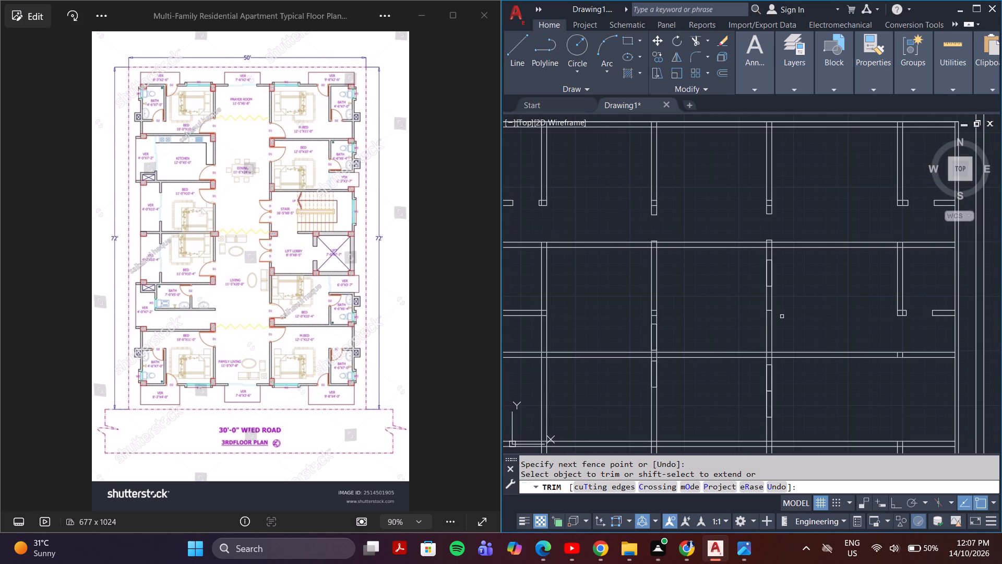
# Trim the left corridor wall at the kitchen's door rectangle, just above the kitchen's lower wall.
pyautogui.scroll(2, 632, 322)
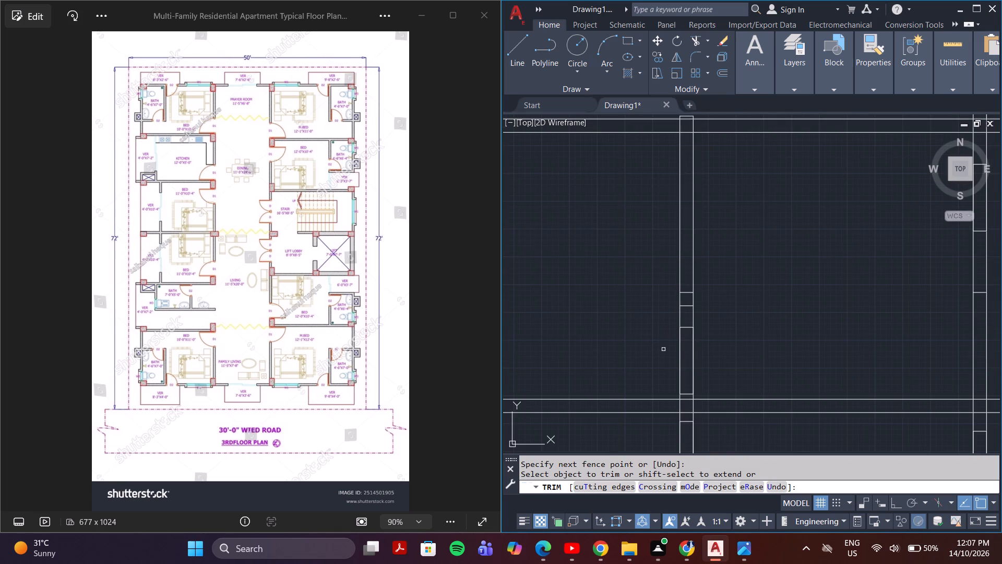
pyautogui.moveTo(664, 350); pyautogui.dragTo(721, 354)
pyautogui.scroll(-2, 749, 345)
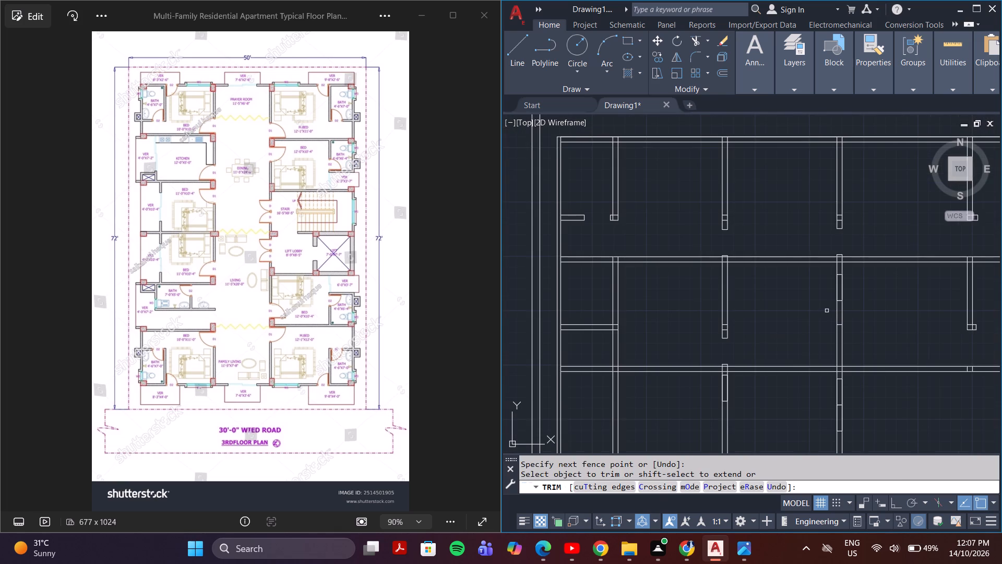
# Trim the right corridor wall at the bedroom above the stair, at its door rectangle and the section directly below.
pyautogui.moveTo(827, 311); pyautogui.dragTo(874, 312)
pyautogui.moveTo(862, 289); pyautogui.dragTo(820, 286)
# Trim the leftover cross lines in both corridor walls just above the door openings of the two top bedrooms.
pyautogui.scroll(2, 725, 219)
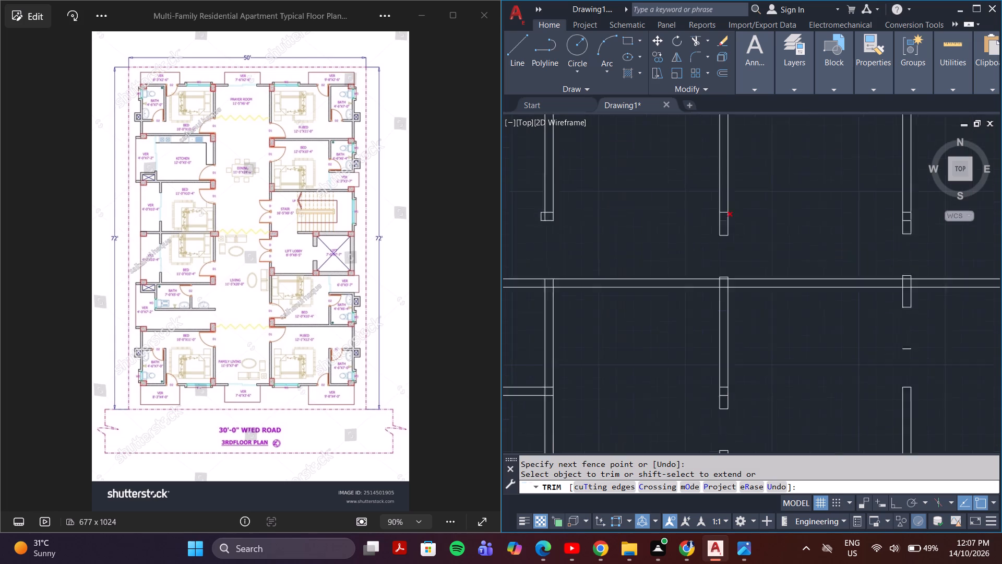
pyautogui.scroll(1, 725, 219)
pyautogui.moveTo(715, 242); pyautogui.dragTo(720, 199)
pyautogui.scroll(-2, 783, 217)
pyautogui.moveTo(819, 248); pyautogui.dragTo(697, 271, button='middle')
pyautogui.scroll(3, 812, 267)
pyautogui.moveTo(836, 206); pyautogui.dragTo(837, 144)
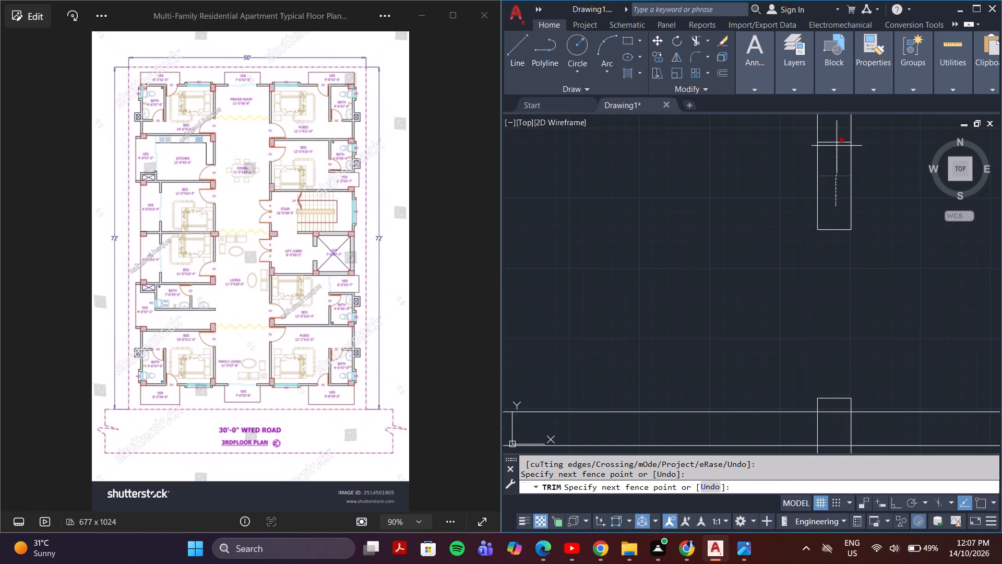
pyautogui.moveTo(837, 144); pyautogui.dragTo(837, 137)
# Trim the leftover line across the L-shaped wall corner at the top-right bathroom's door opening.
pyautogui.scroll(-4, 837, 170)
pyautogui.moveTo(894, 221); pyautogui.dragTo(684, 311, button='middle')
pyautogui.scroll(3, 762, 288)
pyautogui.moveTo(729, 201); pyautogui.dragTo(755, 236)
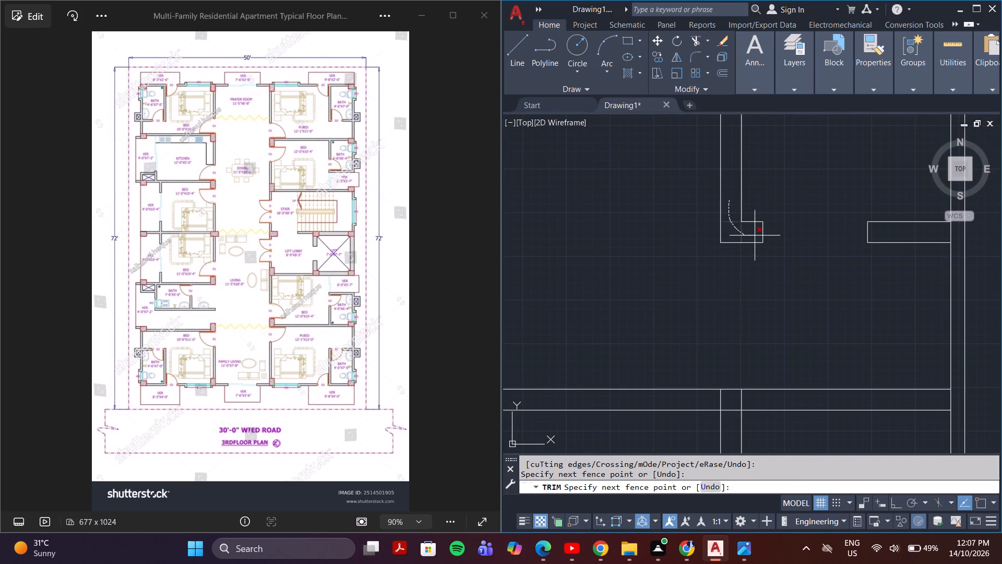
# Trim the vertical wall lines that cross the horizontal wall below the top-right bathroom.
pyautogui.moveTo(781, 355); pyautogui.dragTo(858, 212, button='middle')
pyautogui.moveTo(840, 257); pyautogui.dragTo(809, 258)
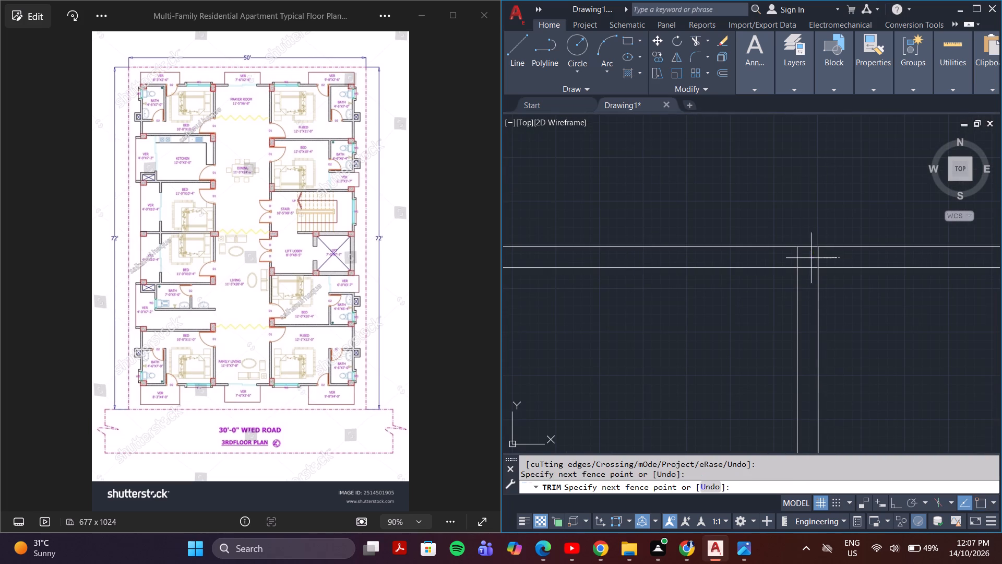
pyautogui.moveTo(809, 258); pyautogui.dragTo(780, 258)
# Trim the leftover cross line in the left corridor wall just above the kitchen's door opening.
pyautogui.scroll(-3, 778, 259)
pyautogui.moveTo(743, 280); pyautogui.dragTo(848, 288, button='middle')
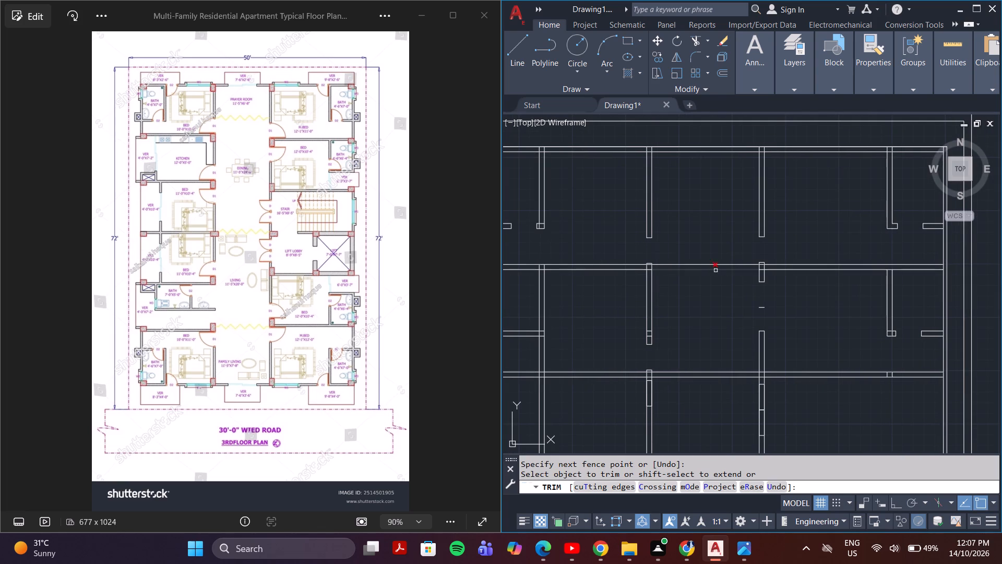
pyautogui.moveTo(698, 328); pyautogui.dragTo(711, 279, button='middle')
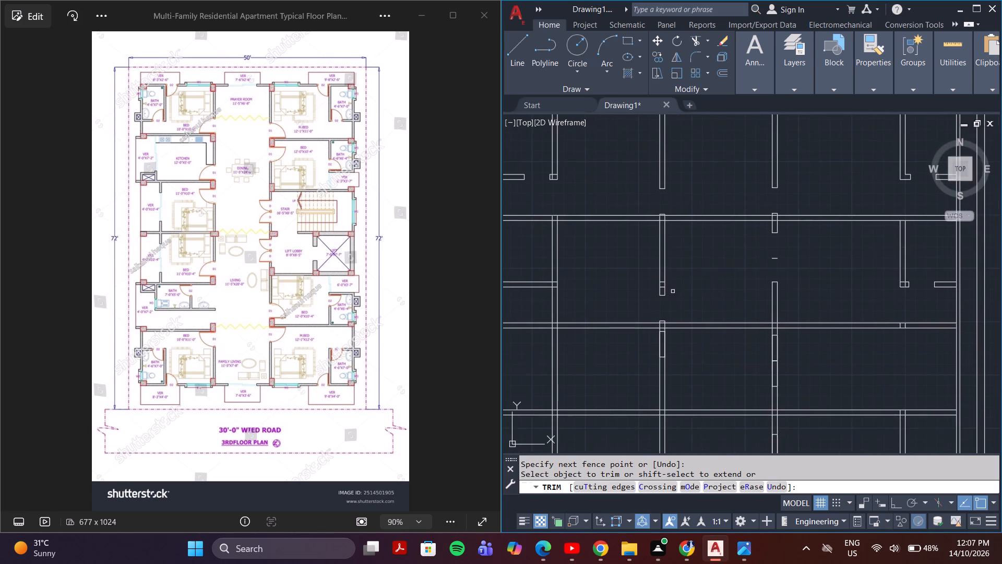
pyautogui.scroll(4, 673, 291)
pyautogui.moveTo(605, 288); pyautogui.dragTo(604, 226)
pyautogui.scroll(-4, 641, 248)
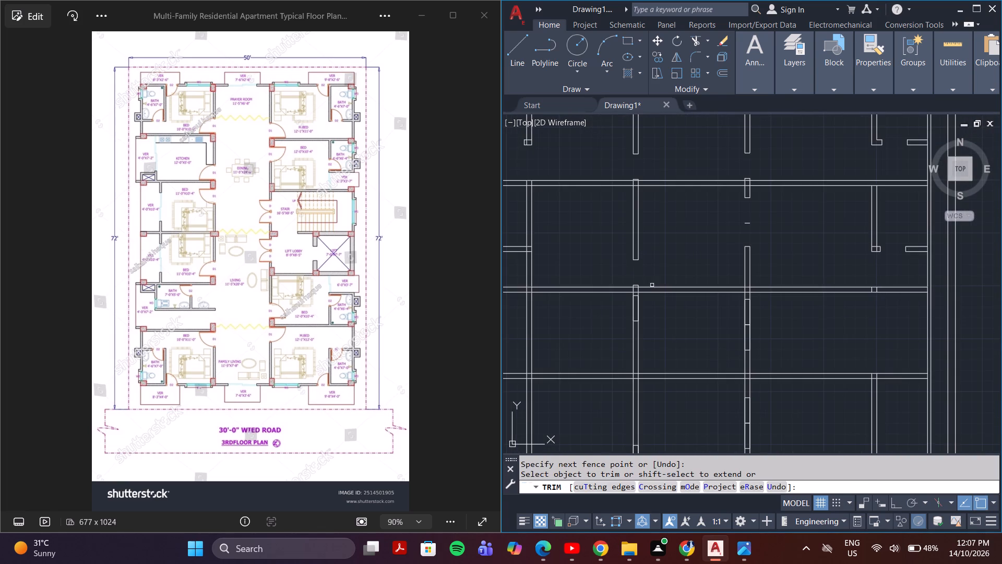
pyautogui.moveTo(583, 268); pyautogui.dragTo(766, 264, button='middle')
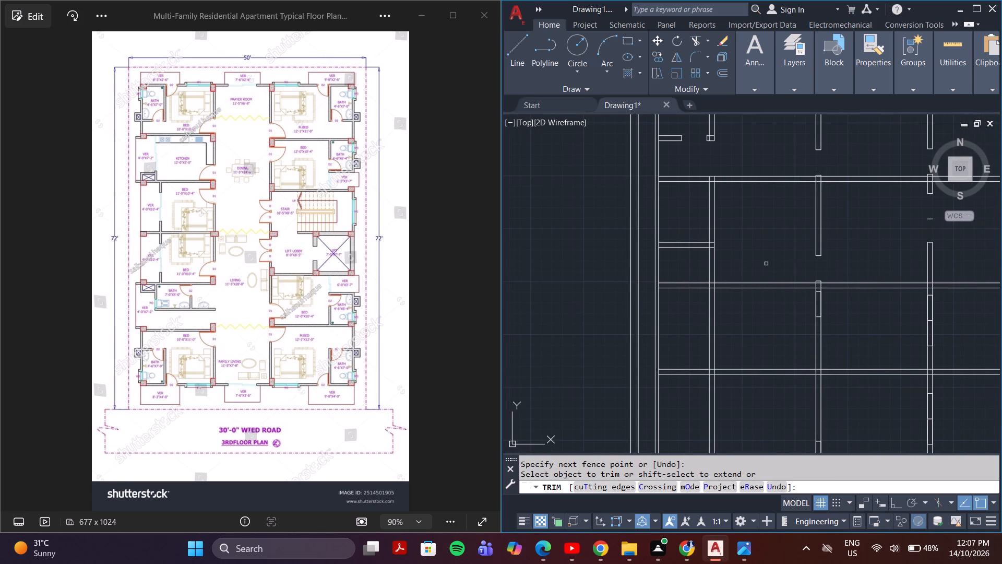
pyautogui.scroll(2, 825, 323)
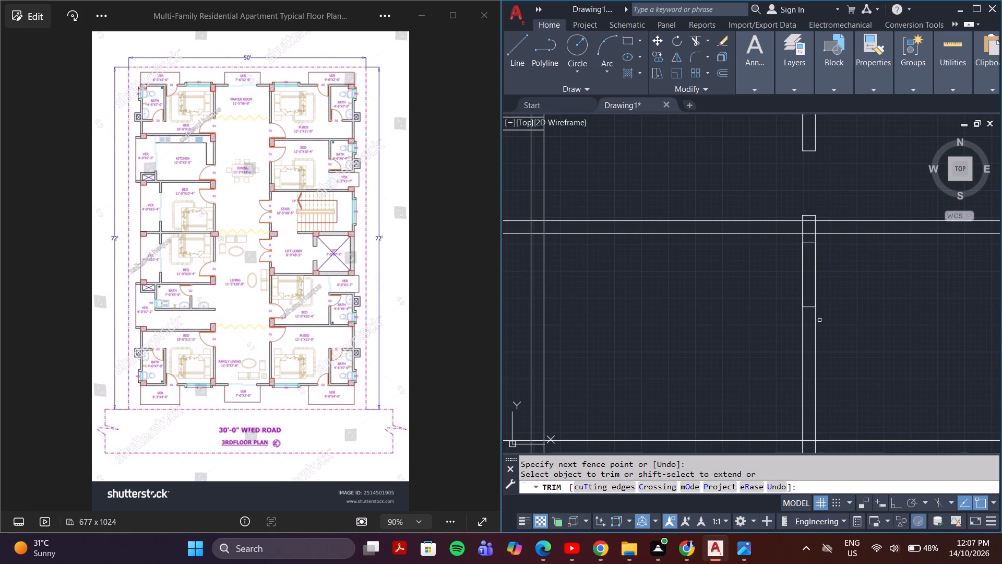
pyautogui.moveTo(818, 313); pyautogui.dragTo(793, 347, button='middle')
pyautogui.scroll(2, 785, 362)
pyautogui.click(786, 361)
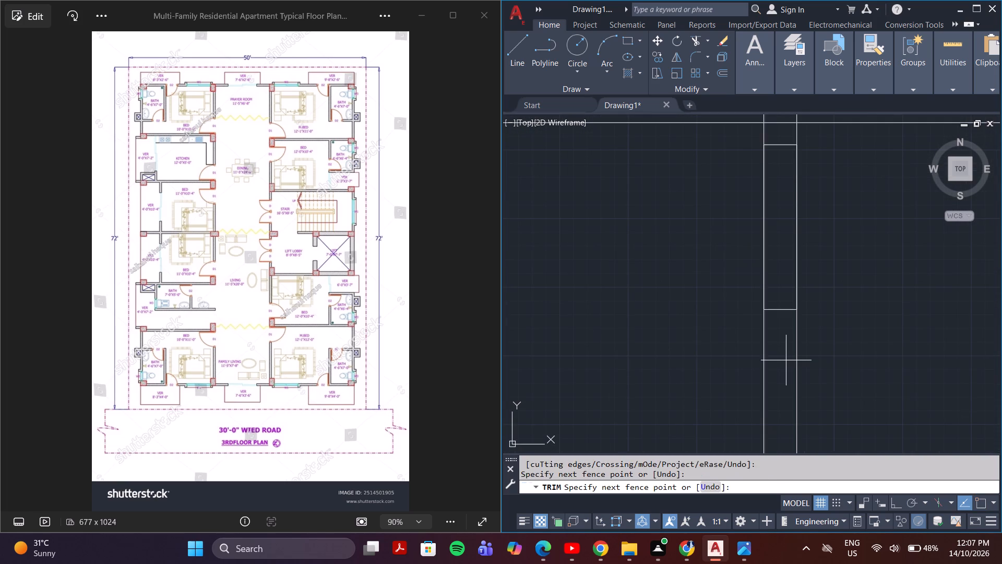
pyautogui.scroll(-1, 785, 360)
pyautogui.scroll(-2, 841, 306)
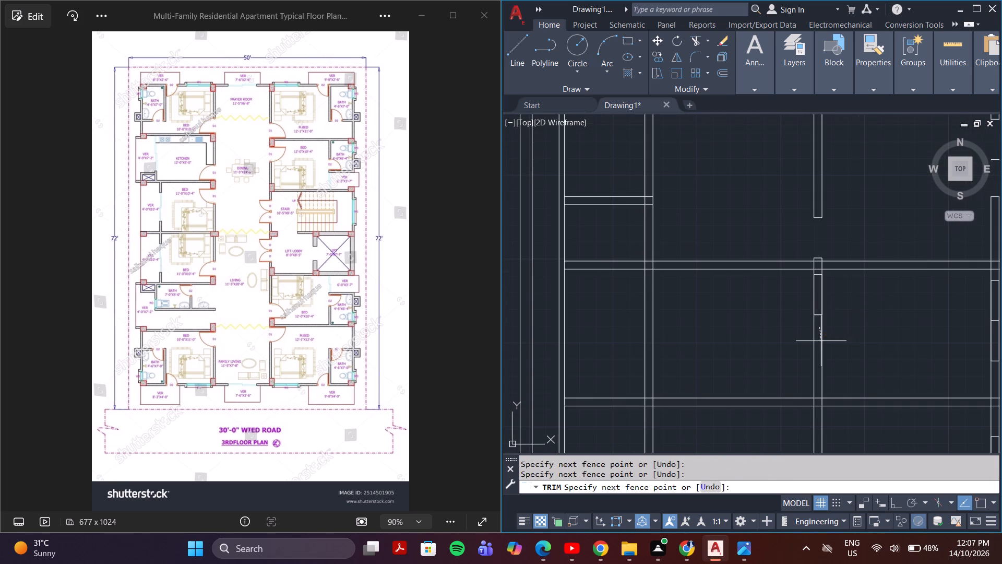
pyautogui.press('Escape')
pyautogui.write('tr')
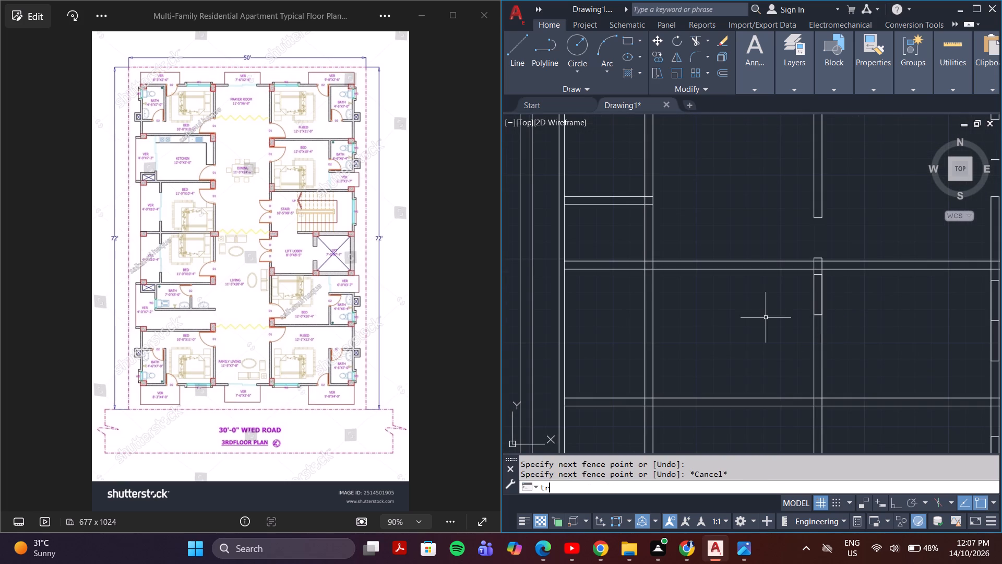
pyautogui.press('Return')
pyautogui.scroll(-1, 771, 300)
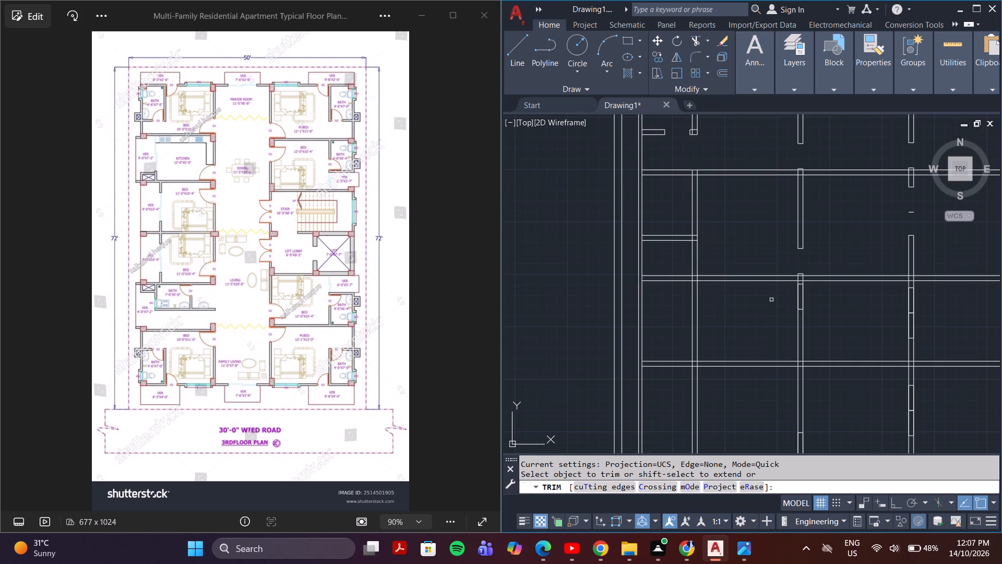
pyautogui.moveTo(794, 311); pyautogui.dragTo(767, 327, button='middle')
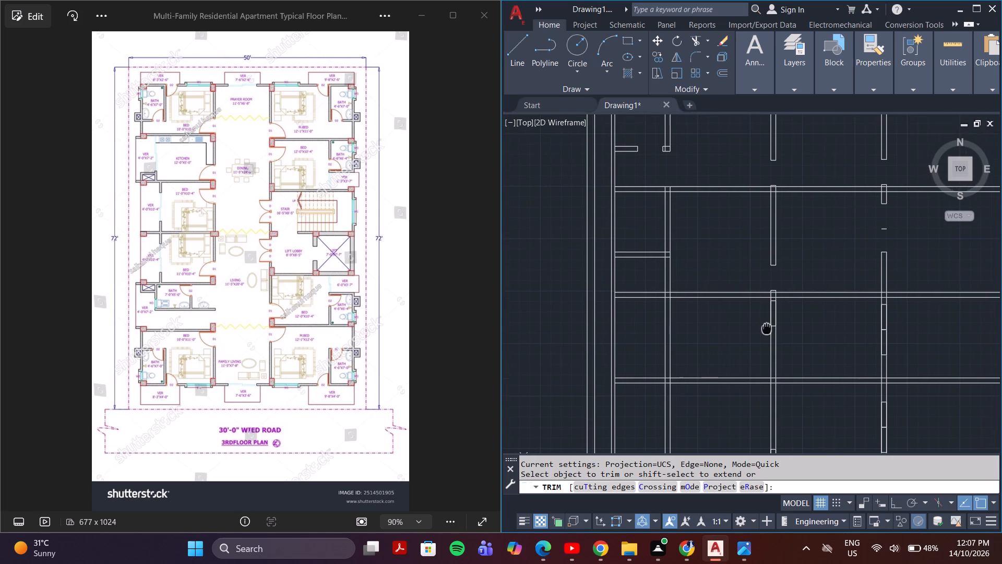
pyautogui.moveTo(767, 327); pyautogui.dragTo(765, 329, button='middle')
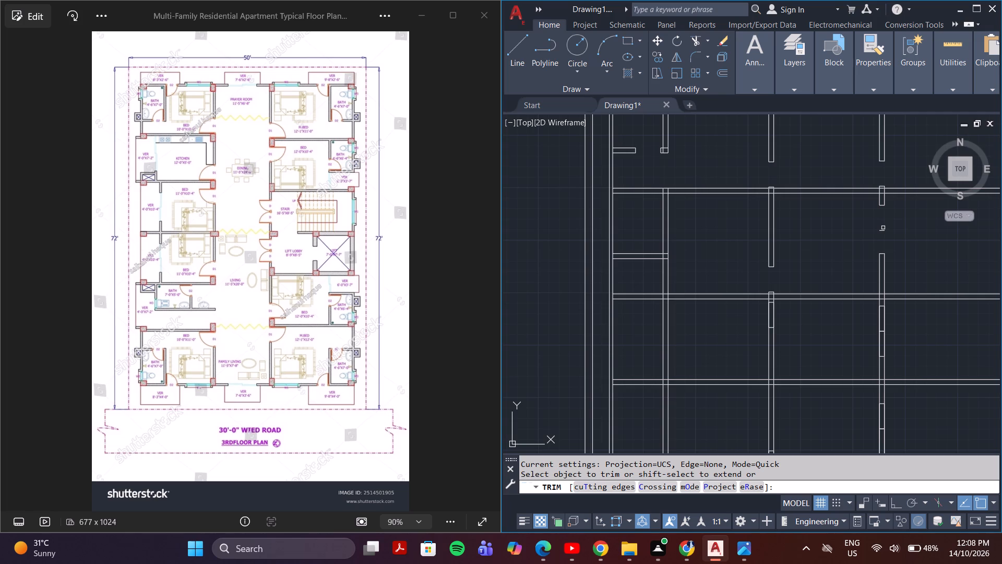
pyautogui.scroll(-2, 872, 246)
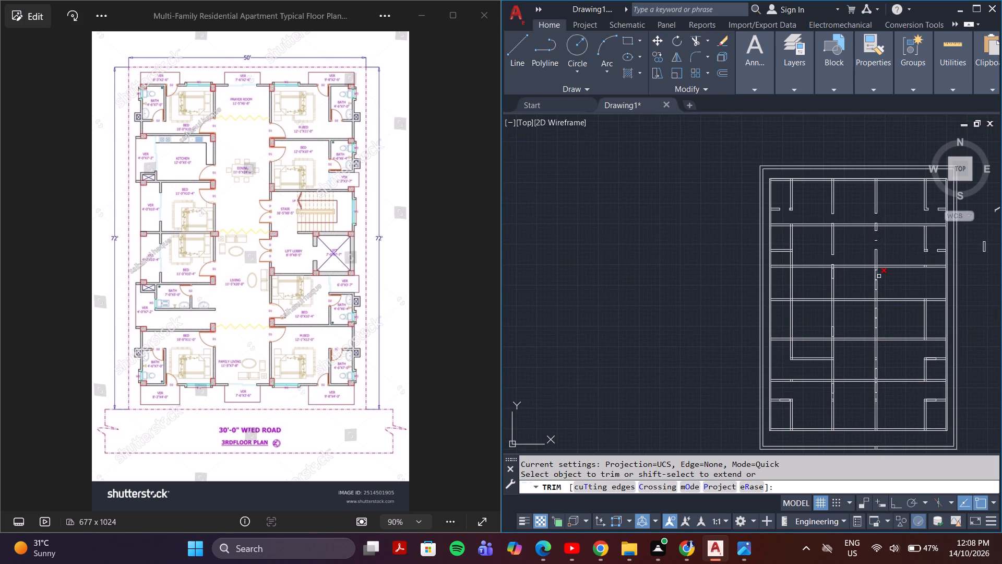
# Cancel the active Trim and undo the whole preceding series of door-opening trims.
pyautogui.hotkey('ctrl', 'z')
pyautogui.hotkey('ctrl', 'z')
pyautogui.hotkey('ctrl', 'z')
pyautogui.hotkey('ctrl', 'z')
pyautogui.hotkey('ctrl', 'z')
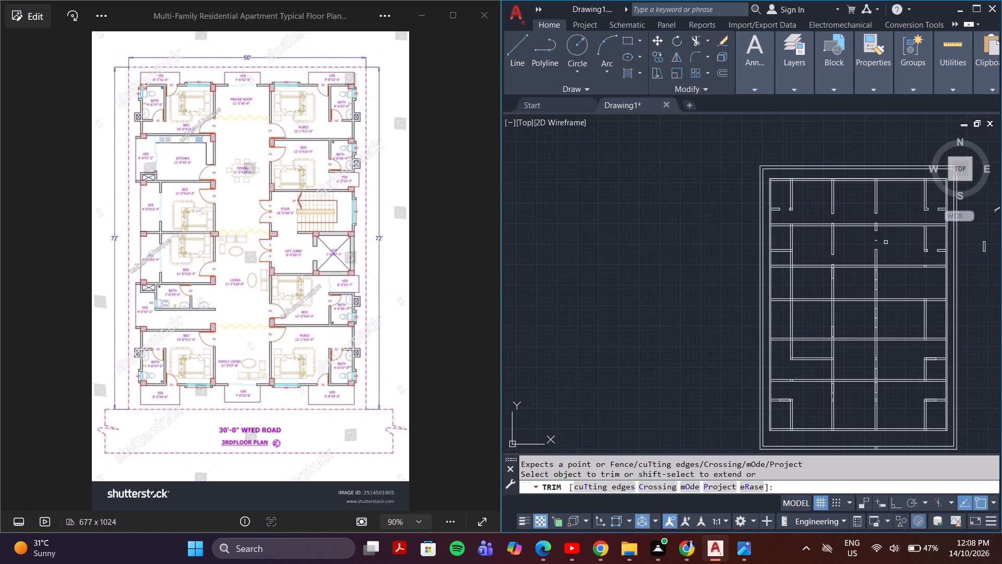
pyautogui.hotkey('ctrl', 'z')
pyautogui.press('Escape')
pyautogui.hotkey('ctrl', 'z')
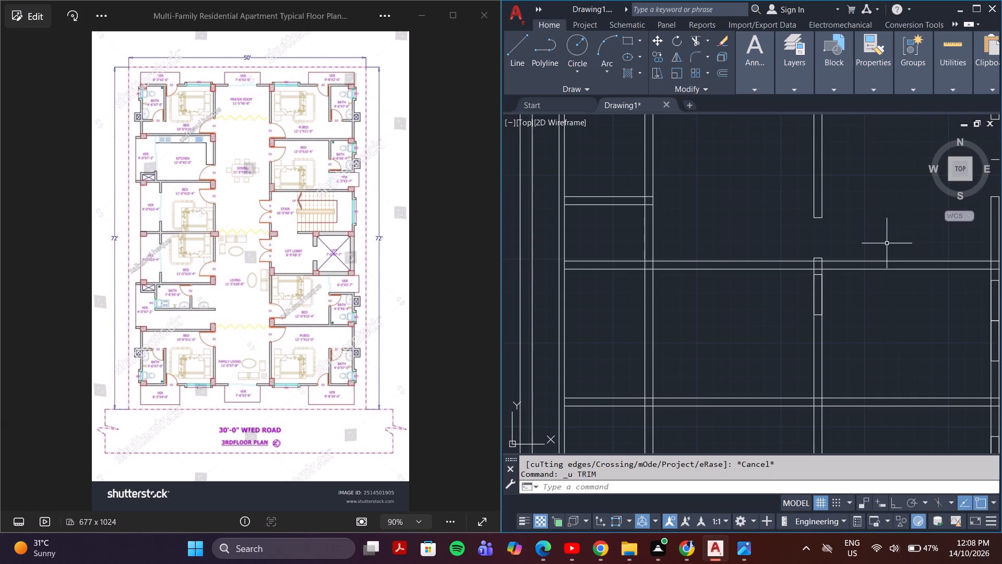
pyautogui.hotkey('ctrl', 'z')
# Trim the two short cross lines above the door rectangle in the left corridor wall at the top-left bedroom.
pyautogui.keyDown('ctrl'); pyautogui.scroll(-2, 831, 260); pyautogui.keyUp('ctrl')
pyautogui.moveTo(778, 273); pyautogui.dragTo(810, 273, button='middle')
pyautogui.scroll(2, 777, 267)
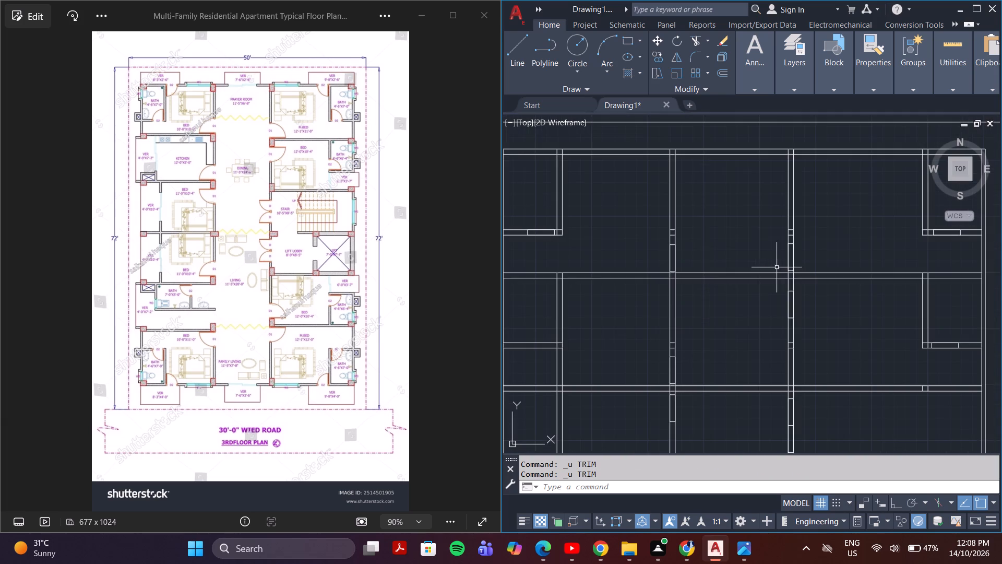
pyautogui.scroll(2, 677, 240)
pyautogui.press('t')
pyautogui.press('r')
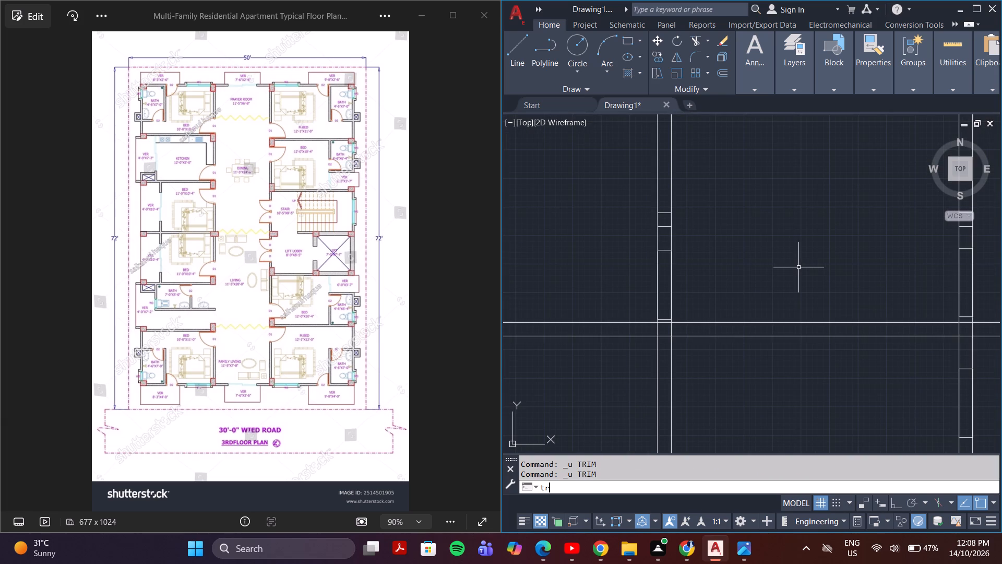
pyautogui.press('Return')
pyautogui.scroll(2, 699, 229)
pyautogui.moveTo(612, 240); pyautogui.dragTo(612, 185)
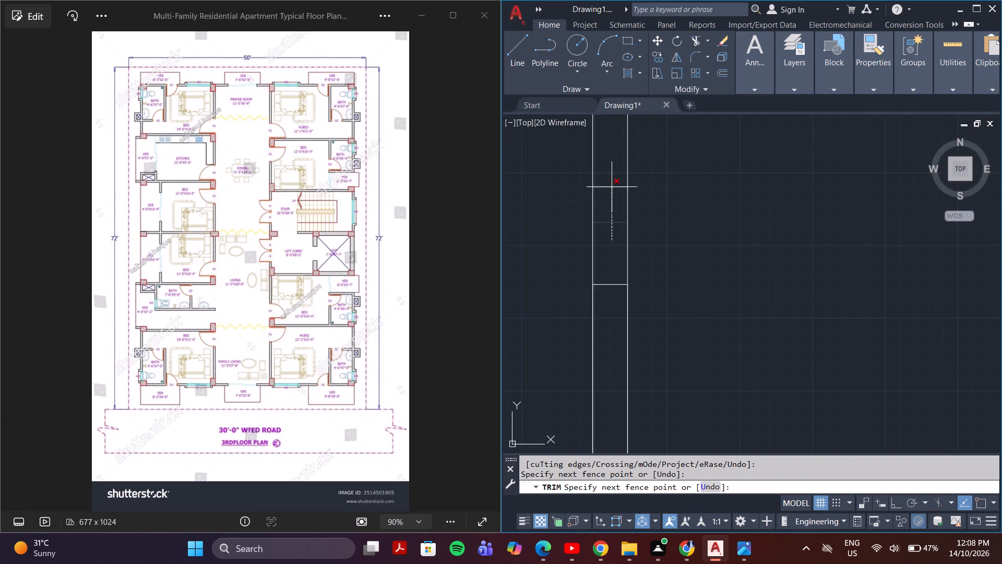
pyautogui.moveTo(612, 185); pyautogui.dragTo(612, 183)
# Trim the two short cross lines above the door rectangle in the right corridor wall at the top-right master bedroom.
pyautogui.moveTo(742, 221); pyautogui.dragTo(601, 274, button='middle')
pyautogui.scroll(-3, 706, 270)
pyautogui.scroll(1, 813, 275)
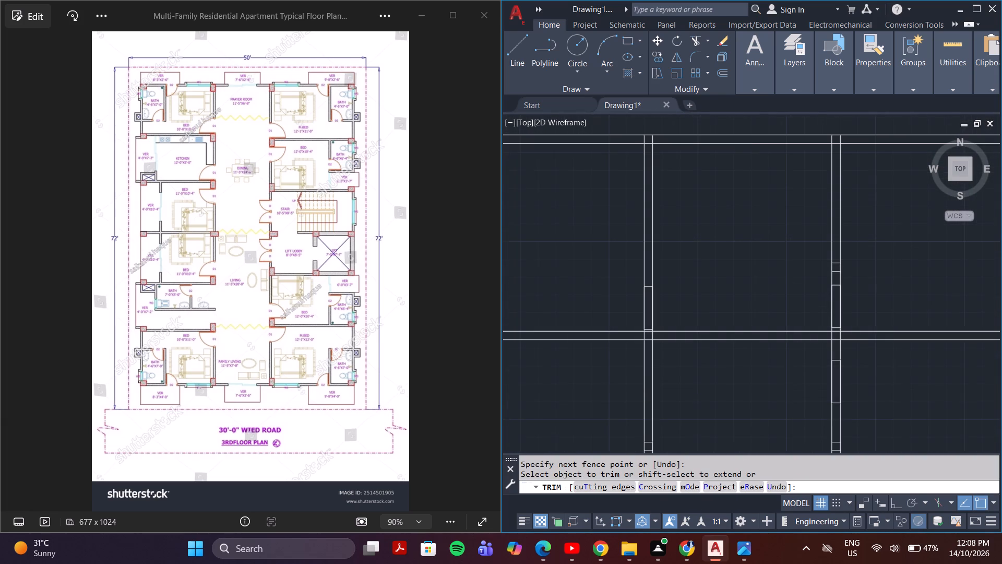
pyautogui.scroll(2, 813, 275)
pyautogui.moveTo(906, 273); pyautogui.dragTo(916, 209)
pyautogui.scroll(-3, 897, 241)
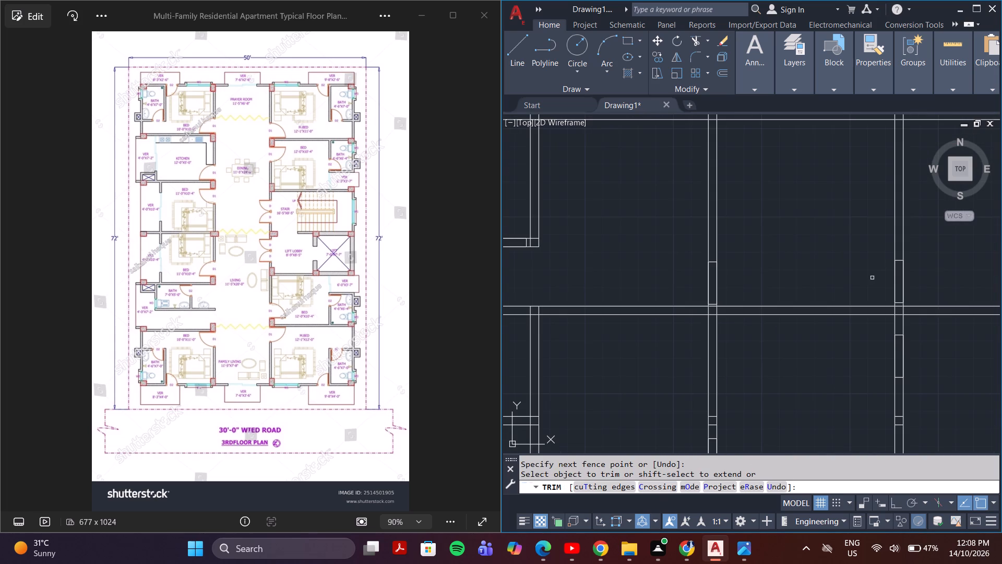
# Trim both corridor walls at the door rectangles of the top-left bedroom and the top-right master bedroom to open the doorways.
pyautogui.moveTo(785, 249); pyautogui.dragTo(830, 208, button='middle')
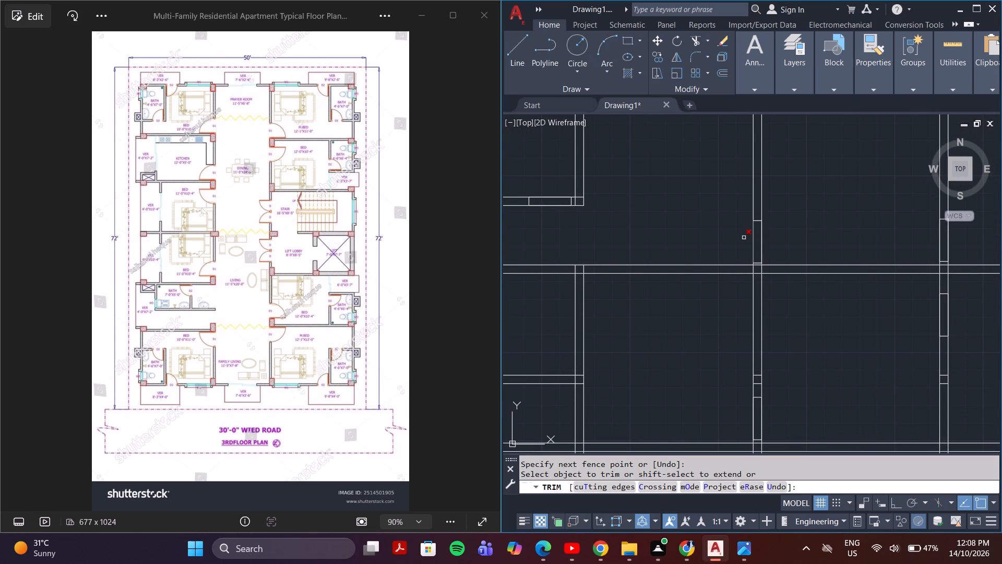
pyautogui.moveTo(744, 238); pyautogui.dragTo(776, 244)
pyautogui.moveTo(973, 240); pyautogui.dragTo(926, 241)
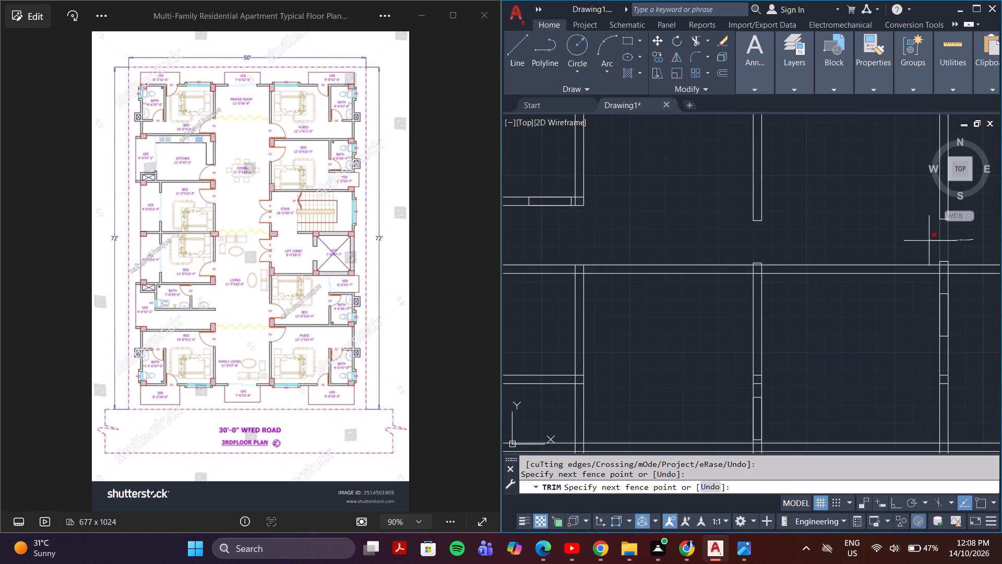
pyautogui.moveTo(926, 241); pyautogui.dragTo(918, 241)
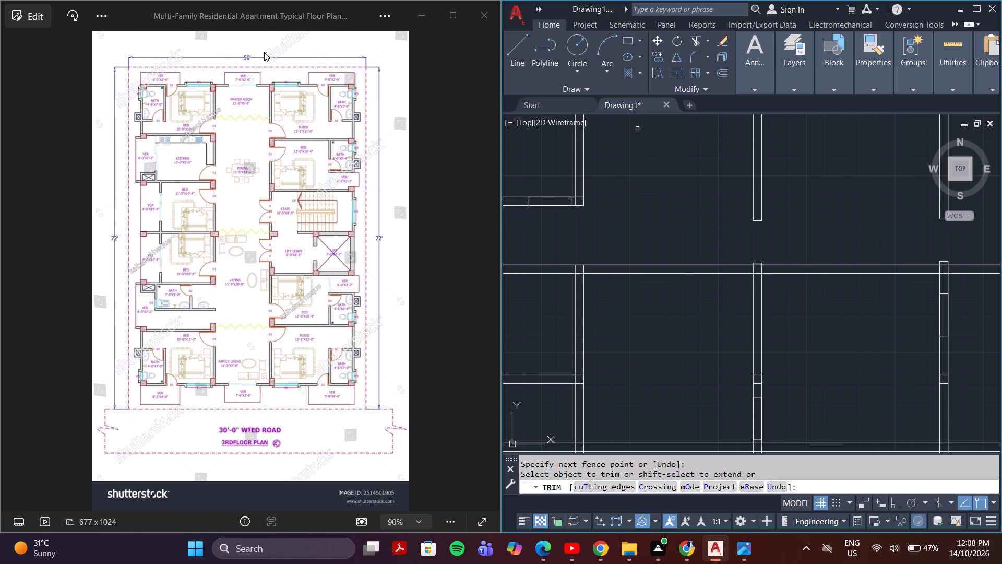
pyautogui.scroll(-2, 265, 52)
pyautogui.scroll(-2, 345, 185)
pyautogui.scroll(-2, 924, 339)
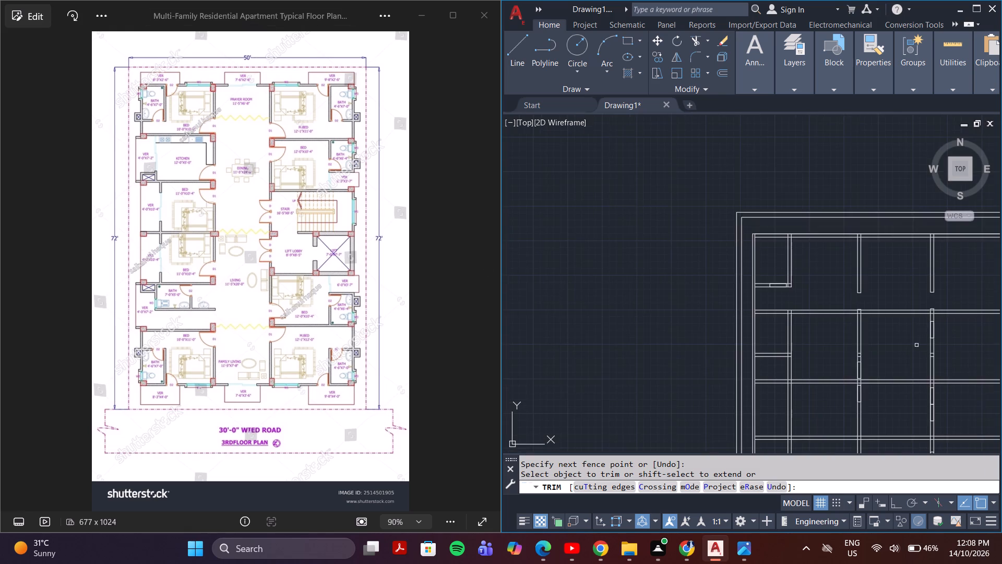
# Trim the two short cross lines above the kitchen's door rectangle in the left corridor wall.
pyautogui.moveTo(916, 345); pyautogui.dragTo(652, 323, button='middle')
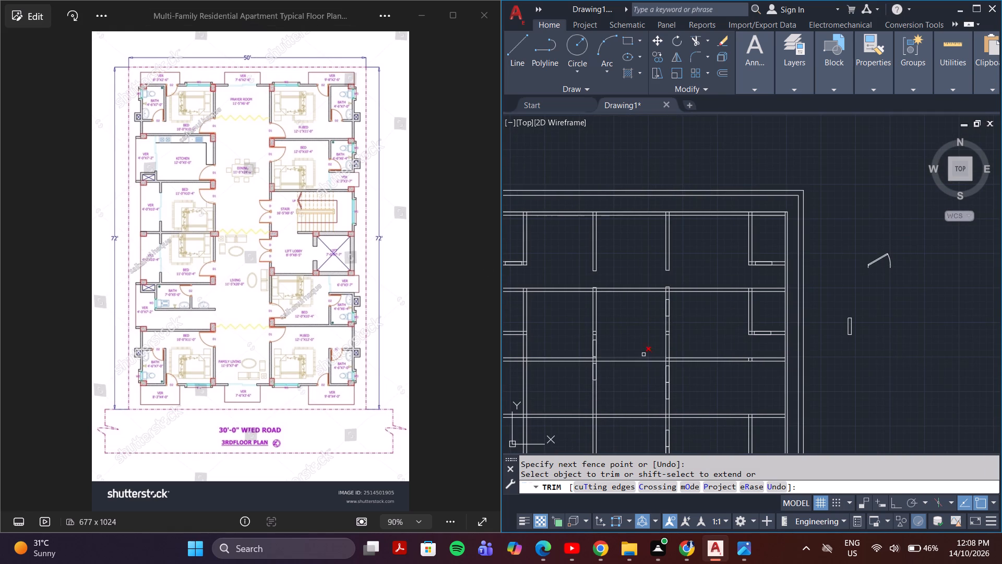
pyautogui.scroll(2, 628, 329)
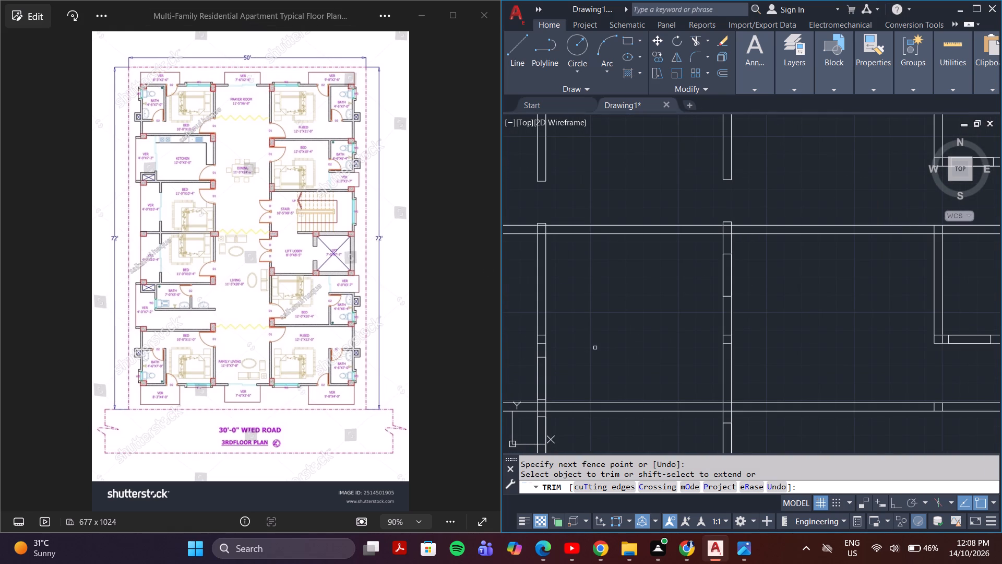
pyautogui.moveTo(596, 348); pyautogui.dragTo(720, 352, button='middle')
pyautogui.scroll(4, 693, 345)
pyautogui.moveTo(607, 381); pyautogui.dragTo(812, 394, button='middle')
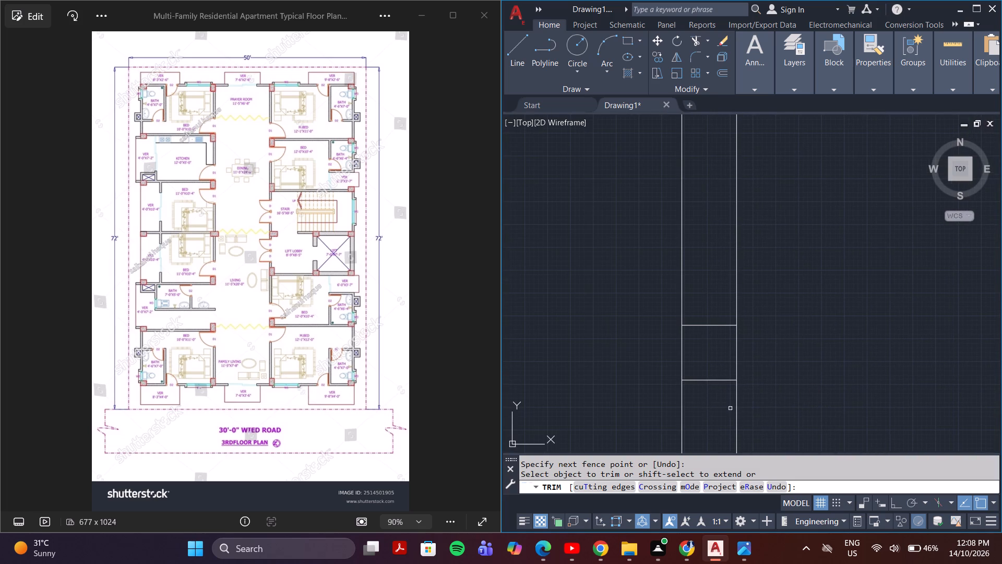
pyautogui.moveTo(707, 410); pyautogui.dragTo(704, 287)
# Trim the two short cross lines below the door rectangle in the right corridor wall at the second bedroom from the top.
pyautogui.scroll(-3, 710, 299)
pyautogui.moveTo(779, 323); pyautogui.dragTo(512, 334, button='middle')
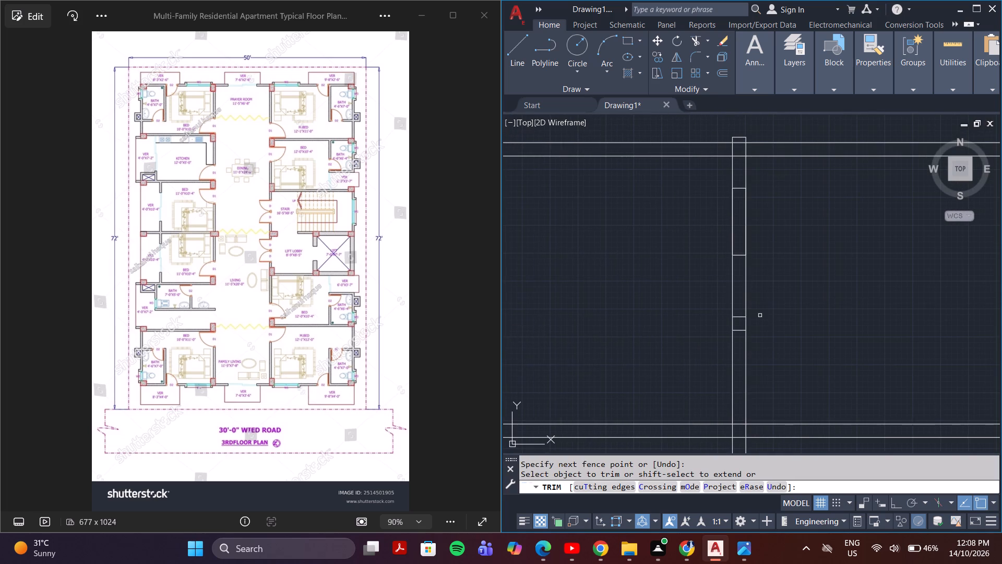
pyautogui.scroll(2, 737, 343)
pyautogui.moveTo(737, 337); pyautogui.dragTo(738, 266)
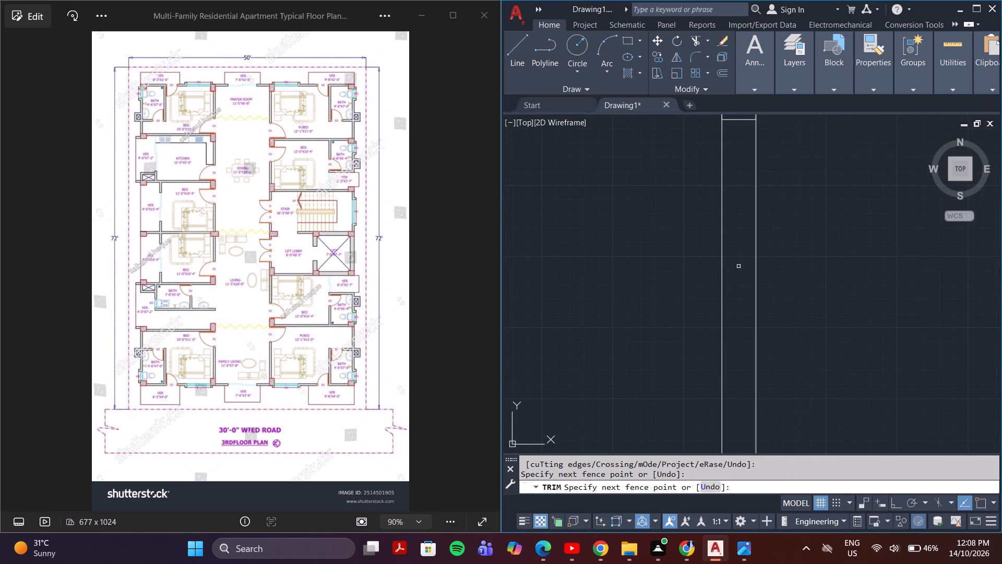
pyautogui.scroll(-2, 737, 269)
pyautogui.moveTo(714, 300); pyautogui.dragTo(794, 357, button='middle')
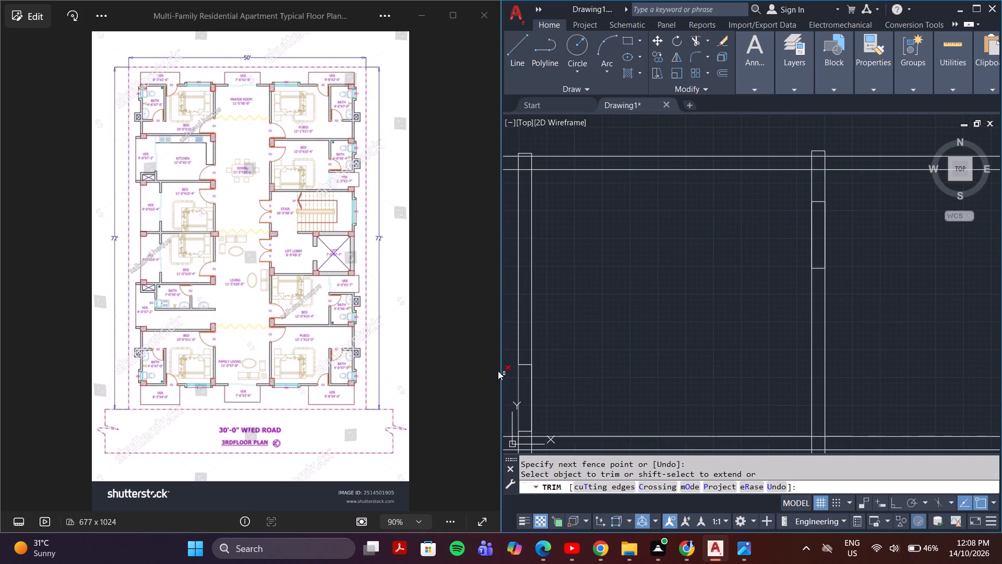
pyautogui.moveTo(659, 338); pyautogui.dragTo(720, 324, button='middle')
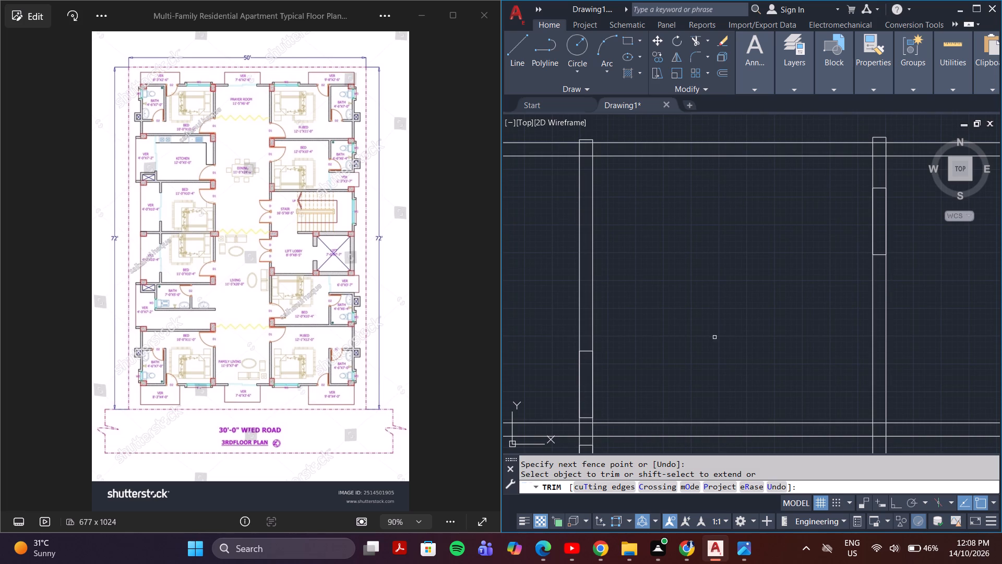
pyautogui.press('Escape')
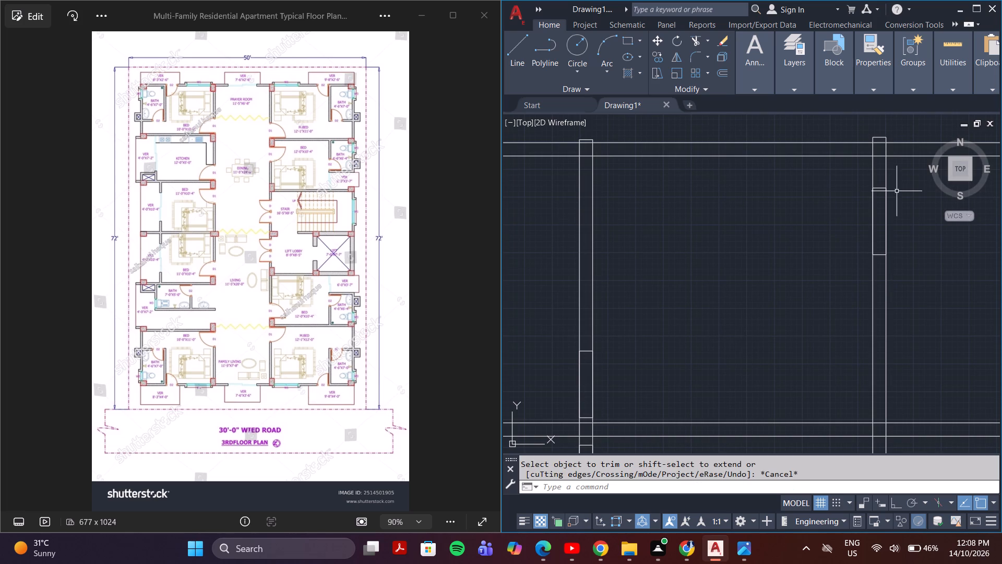
# Move the second right bedroom's door rectangle up along the corridor wall, closer to the cross wall above it.
pyautogui.click(884, 187)
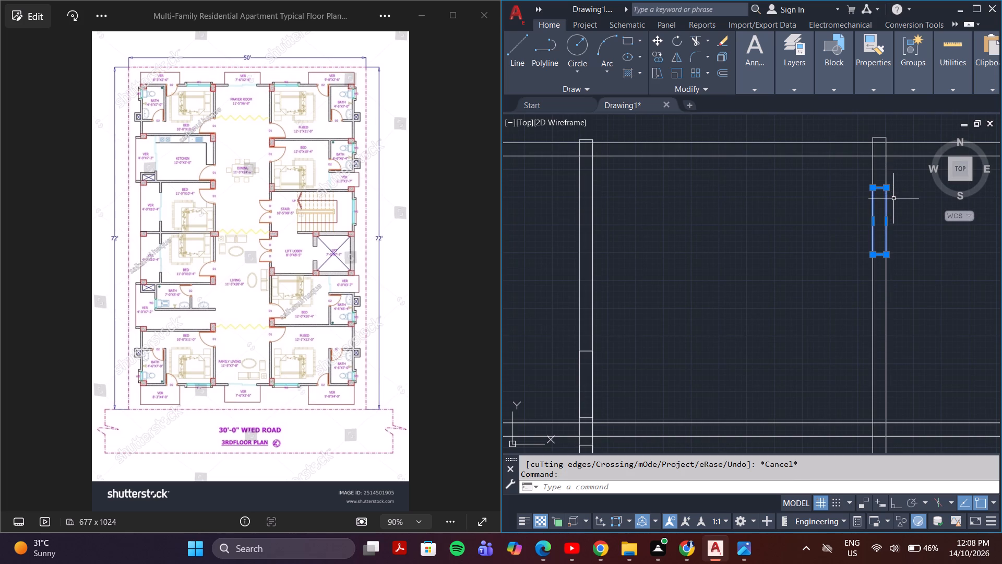
pyautogui.press('m')
pyautogui.press('Return')
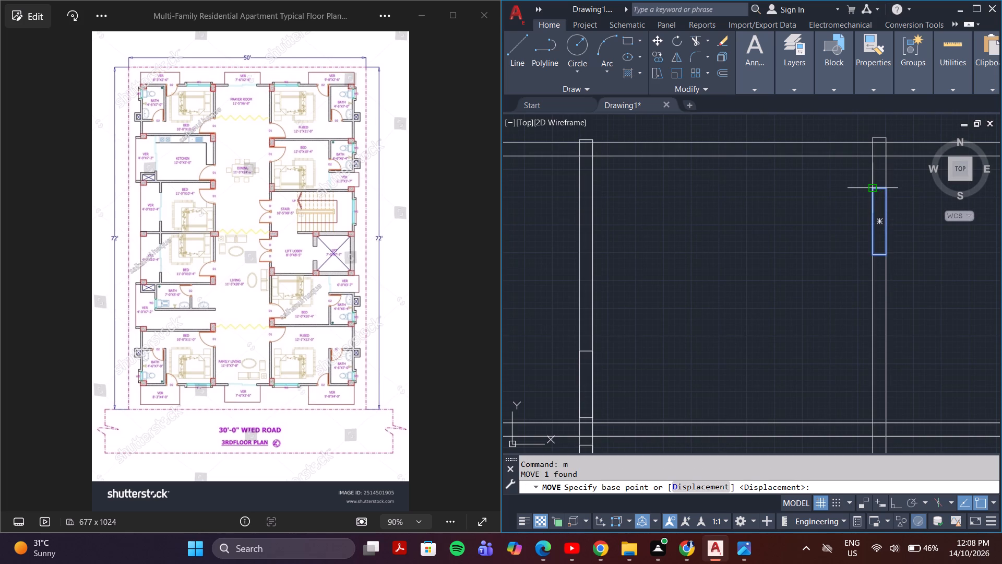
pyautogui.click(869, 190)
pyautogui.scroll(3, 874, 171)
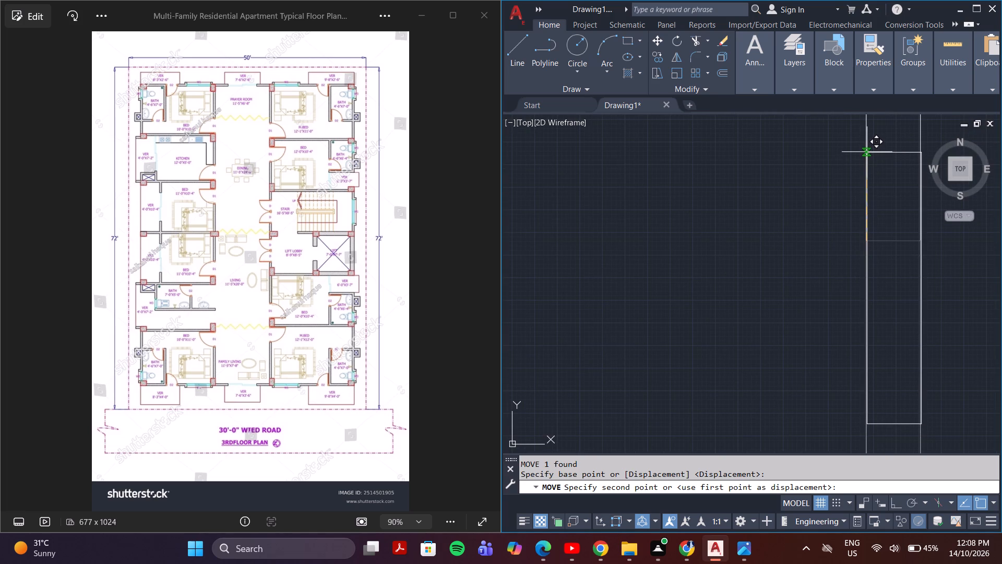
pyautogui.click(867, 152)
pyautogui.scroll(-3, 873, 169)
pyautogui.moveTo(836, 223); pyautogui.dragTo(856, 234, button='middle')
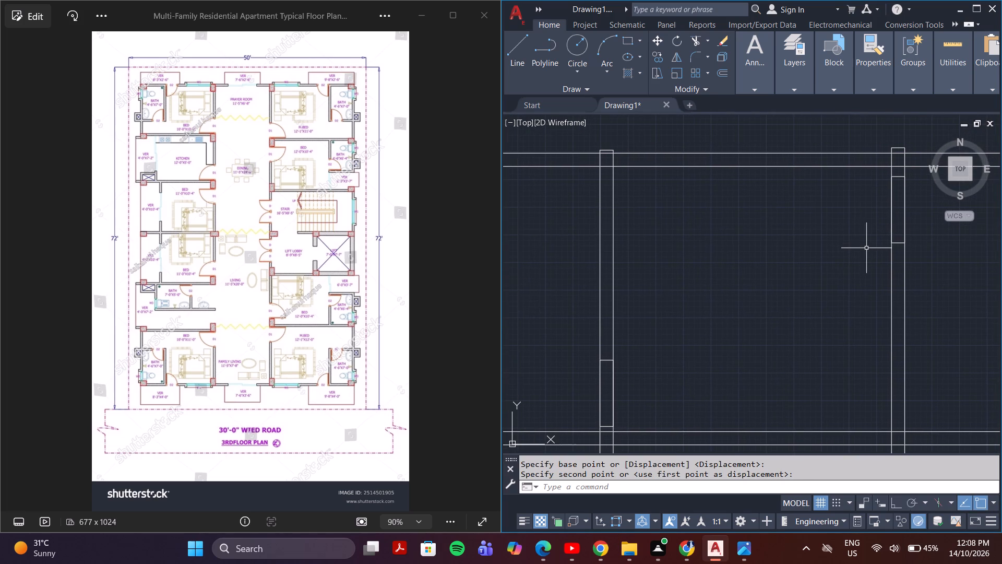
# Trim both corridor walls at the door rectangles of the kitchen and the second right bedroom to open the doorways.
pyautogui.press('t')
pyautogui.press('r')
pyautogui.press('Return')
pyautogui.moveTo(697, 381); pyautogui.dragTo(558, 382)
pyautogui.moveTo(779, 239); pyautogui.dragTo(600, 335, button='middle')
pyautogui.moveTo(625, 312); pyautogui.dragTo(777, 306)
pyautogui.scroll(-4, 778, 305)
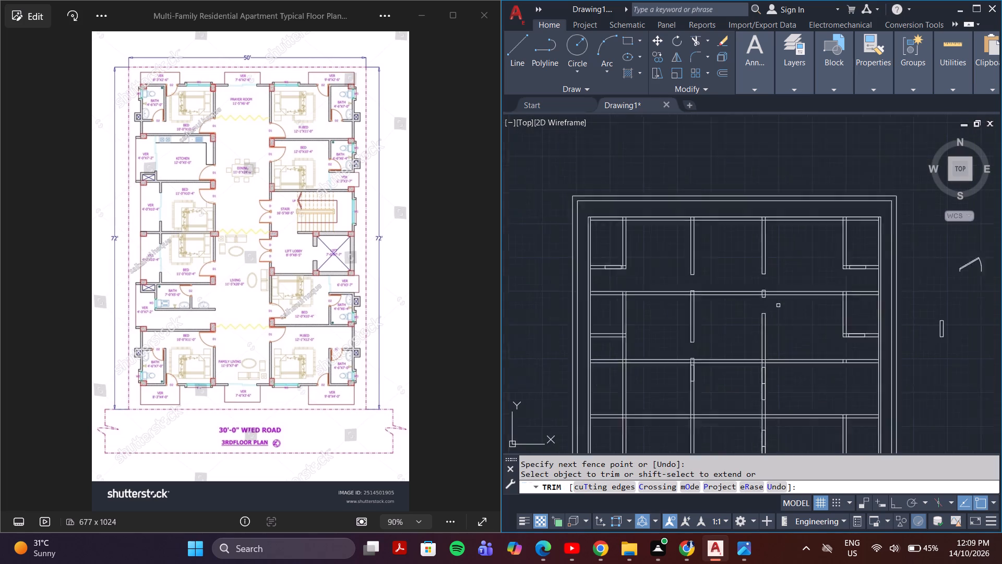
pyautogui.moveTo(802, 321); pyautogui.dragTo(816, 269, button='middle')
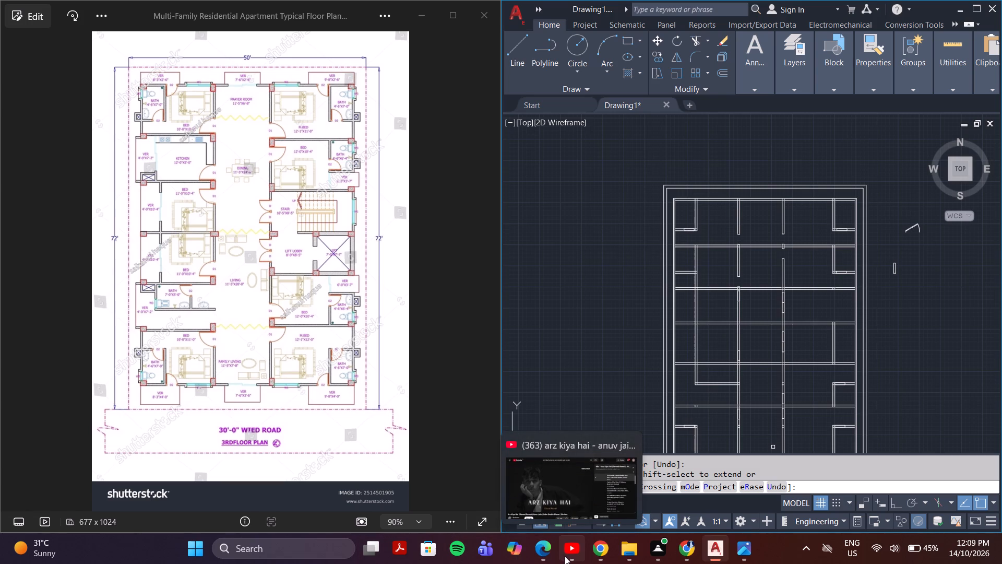
# Close the YouTube window.
pyautogui.click(630, 448)
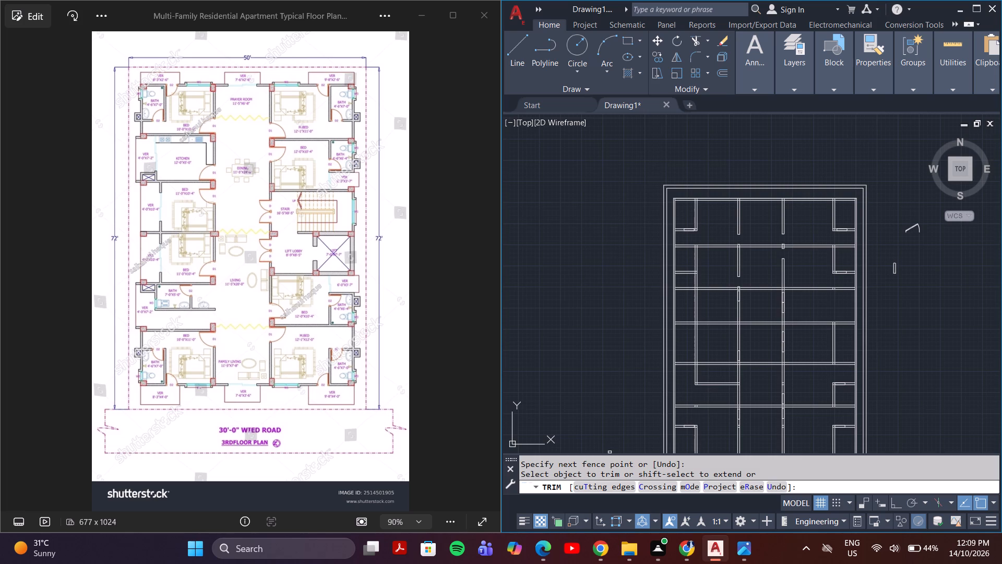
# Trim the top-left bathroom's lower wall at its door rectangle to open the doorway.
pyautogui.moveTo(722, 333); pyautogui.dragTo(722, 333, button='middle')
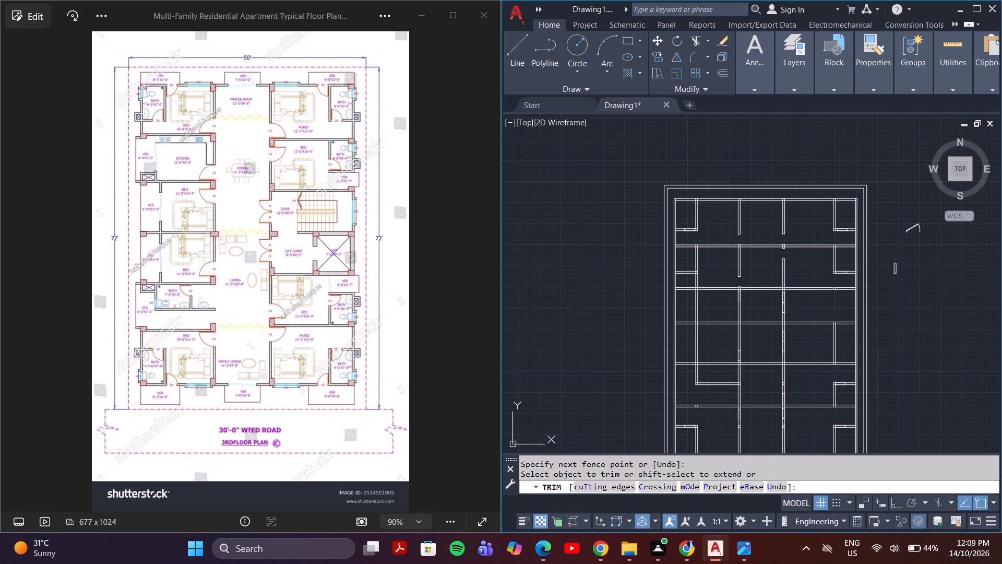
pyautogui.moveTo(722, 333); pyautogui.dragTo(736, 300, button='middle')
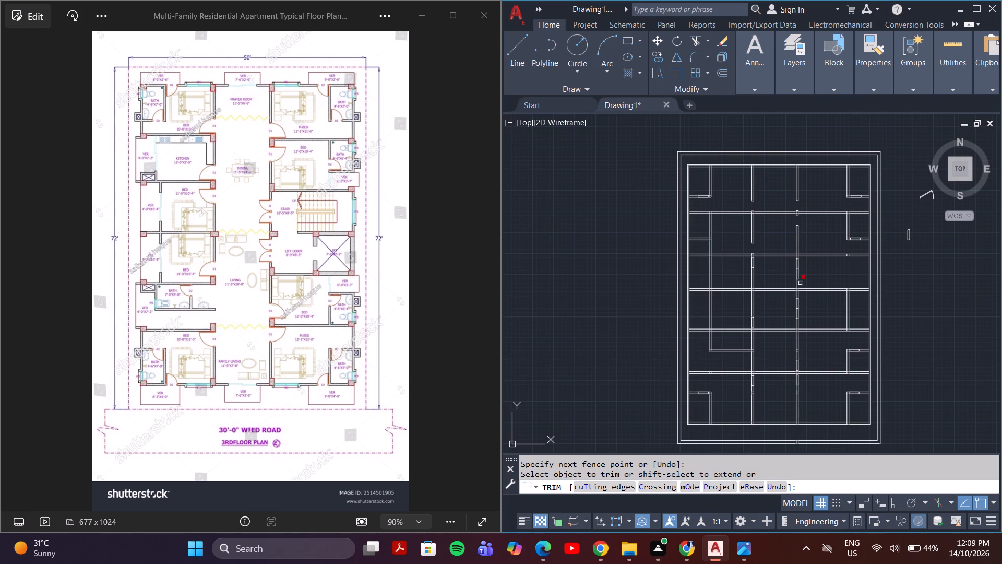
pyautogui.moveTo(725, 270); pyautogui.dragTo(709, 304, button='middle')
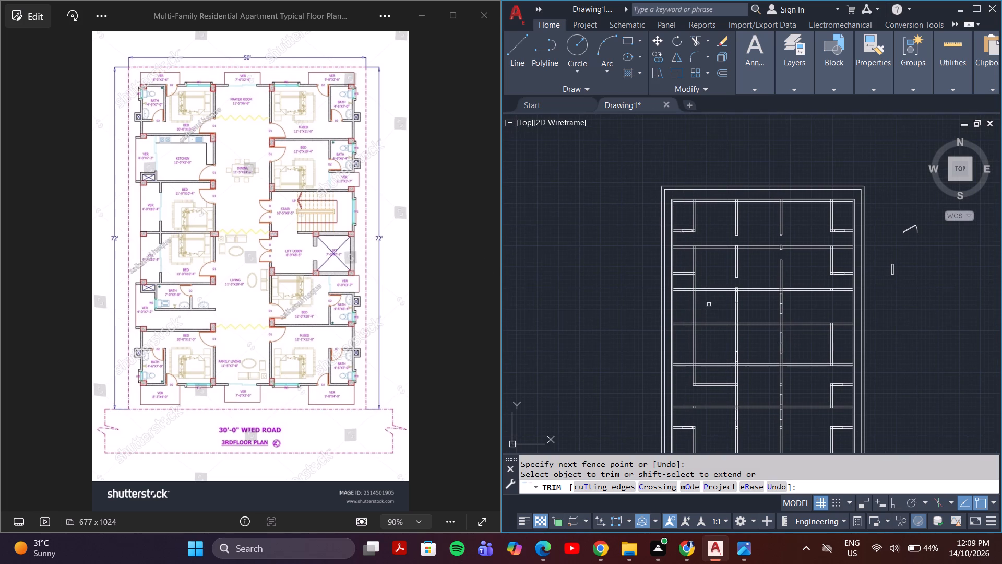
pyautogui.scroll(2, 697, 229)
pyautogui.moveTo(668, 239); pyautogui.dragTo(669, 214)
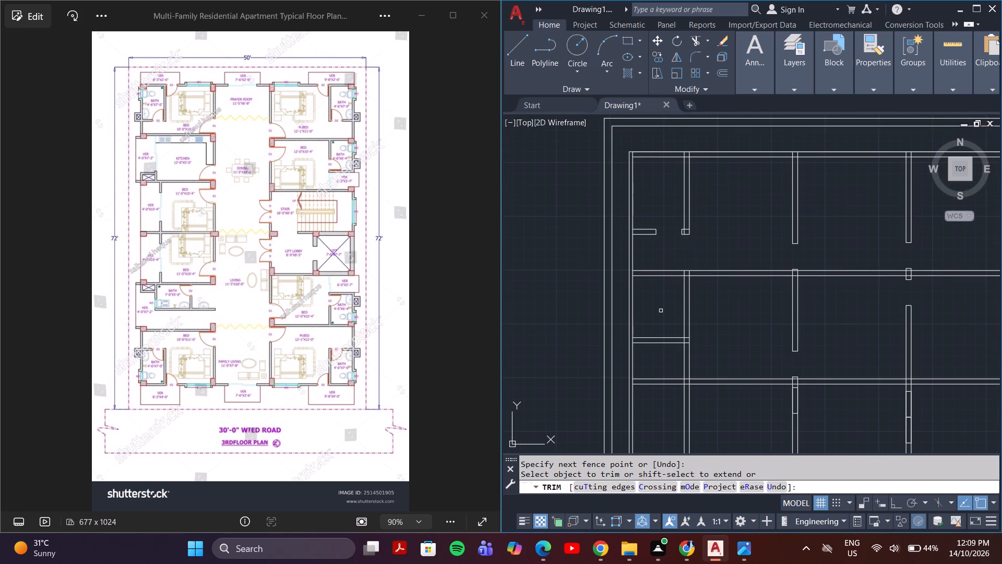
# Trim the left corridor wall at the door rectangle of the bedroom below the kitchen to open the doorway.
pyautogui.moveTo(661, 311); pyautogui.dragTo(678, 236, button='middle')
pyautogui.moveTo(812, 255); pyautogui.dragTo(665, 298, button='middle')
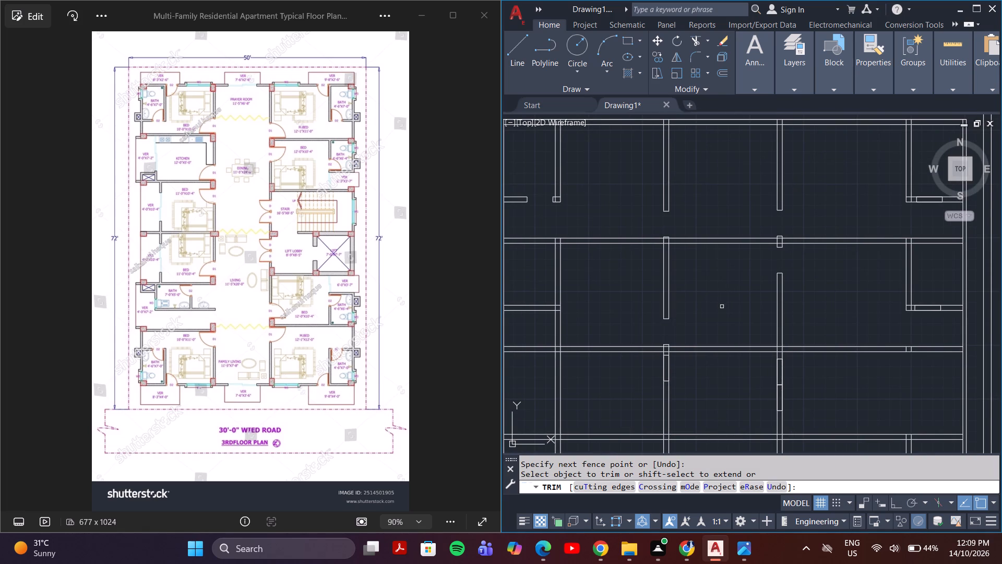
pyautogui.moveTo(722, 307); pyautogui.dragTo(759, 253, button='middle')
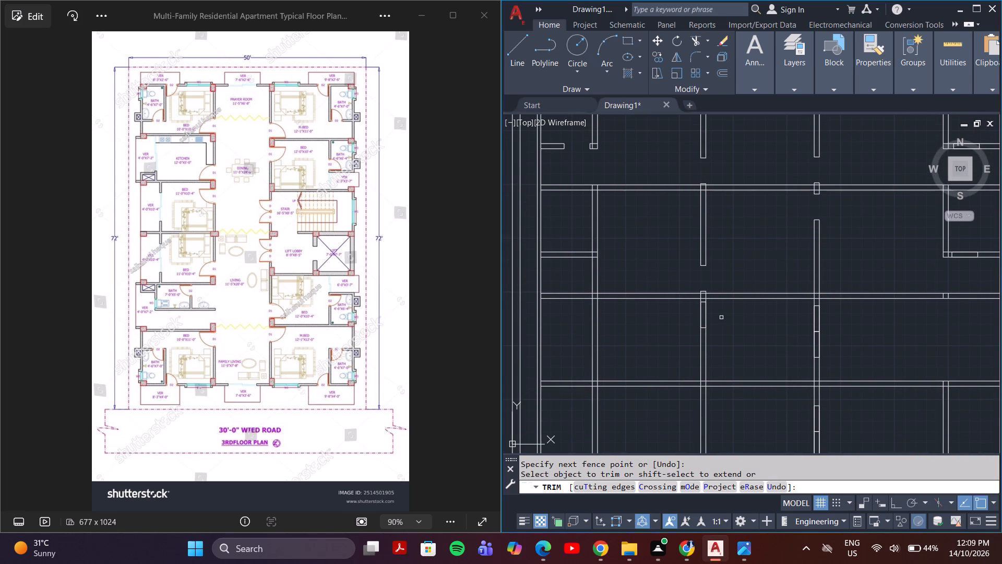
pyautogui.scroll(1, 721, 318)
pyautogui.scroll(-1, 701, 321)
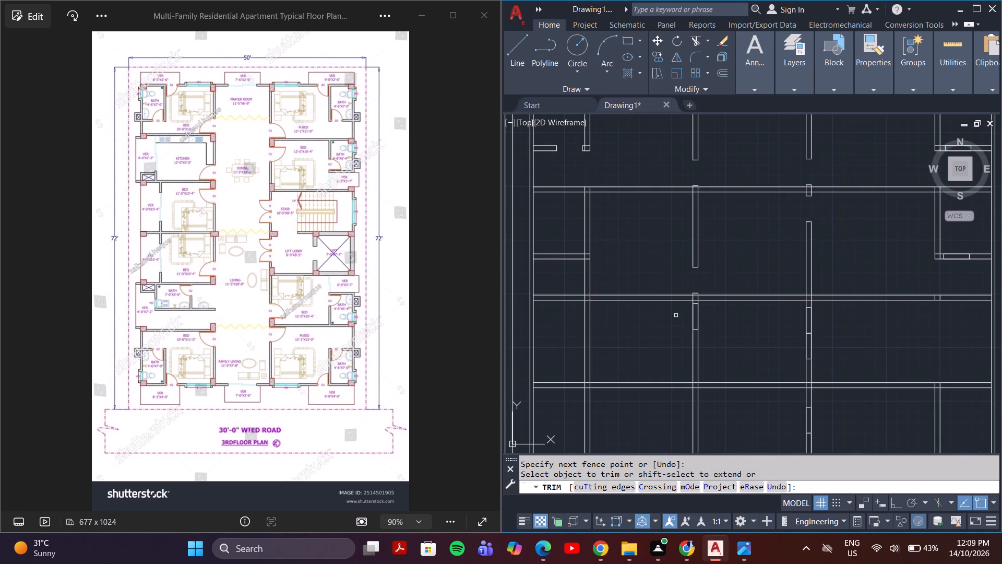
pyautogui.moveTo(676, 315); pyautogui.dragTo(723, 315)
# Trim the right corridor wall at the paired door rectangles of the stair and the lift lobby to open both double doorways.
pyautogui.moveTo(783, 321); pyautogui.dragTo(827, 322)
pyautogui.moveTo(819, 340); pyautogui.dragTo(790, 350)
pyautogui.moveTo(756, 340); pyautogui.dragTo(730, 257, button='middle')
pyautogui.moveTo(769, 332); pyautogui.dragTo(798, 340)
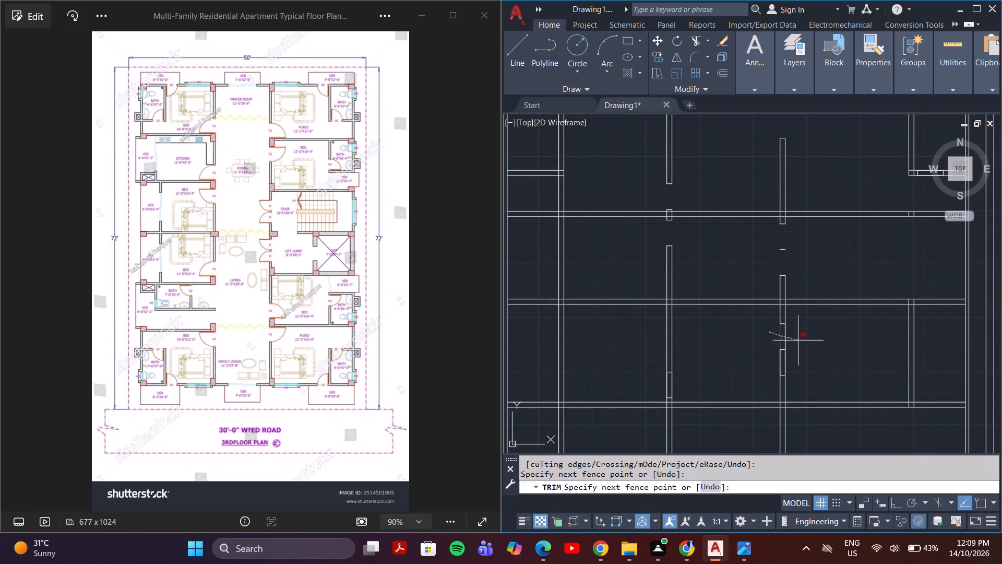
pyautogui.moveTo(798, 340); pyautogui.dragTo(810, 340)
pyautogui.moveTo(805, 361); pyautogui.dragTo(756, 367)
# Trim the right corridor wall at the door rectangle of the bedroom below the lift lobby, including the two short cross lines above it.
pyautogui.scroll(-2, 751, 362)
pyautogui.moveTo(750, 362); pyautogui.dragTo(729, 299, button='middle')
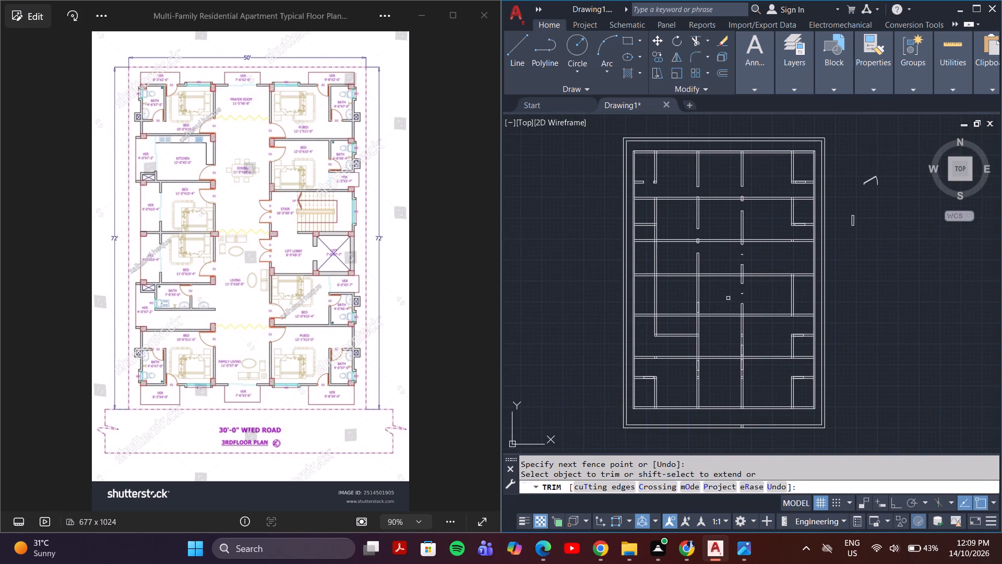
pyautogui.scroll(4, 734, 353)
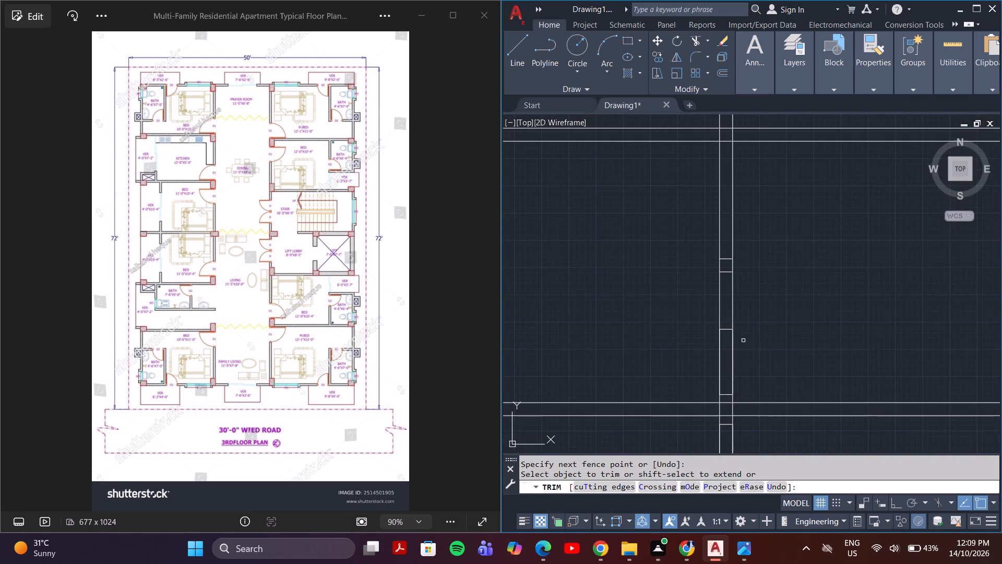
pyautogui.scroll(-2, 707, 313)
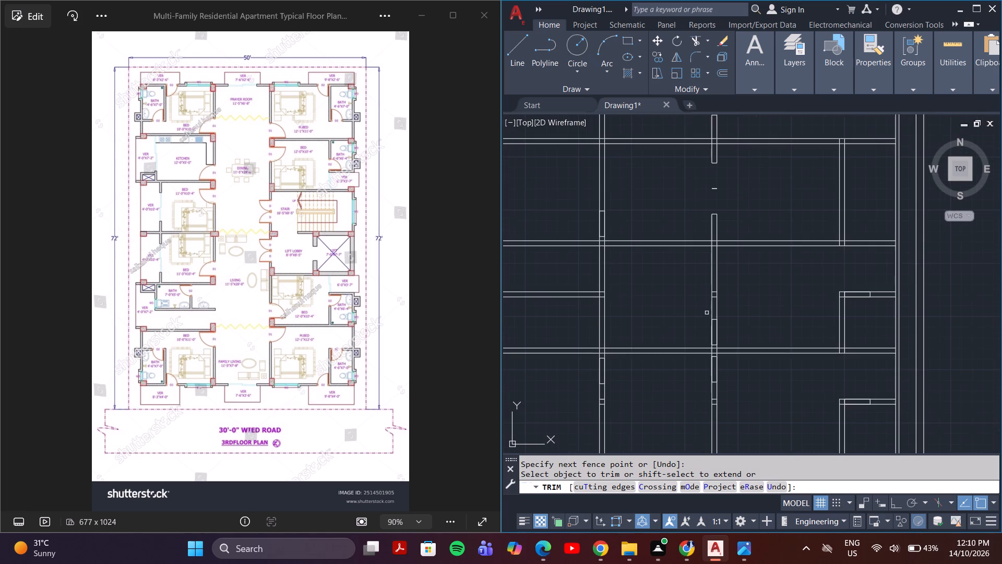
pyautogui.scroll(2, 725, 300)
pyautogui.moveTo(698, 301); pyautogui.dragTo(697, 274)
pyautogui.moveTo(683, 368); pyautogui.dragTo(722, 365)
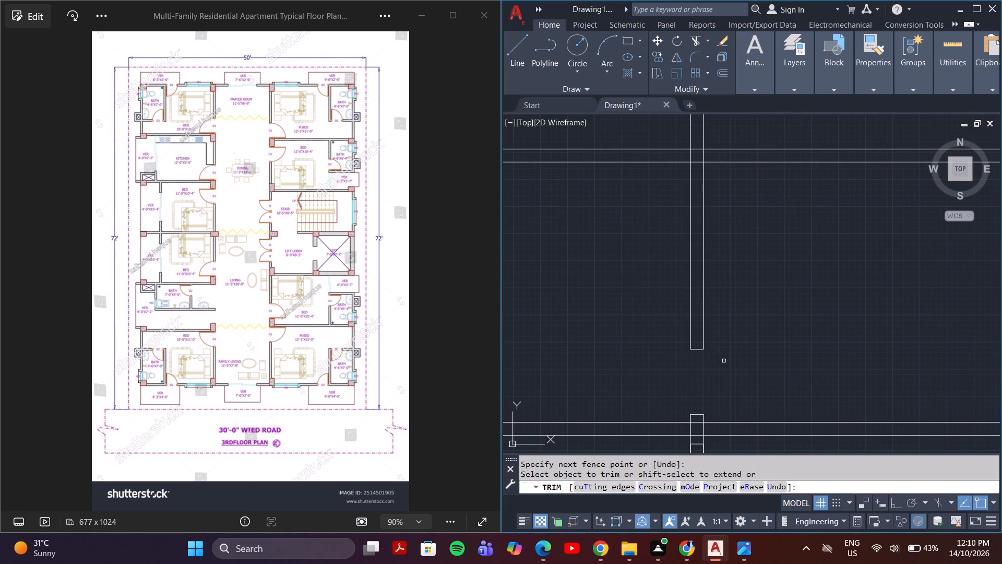
# Trim the right corridor wall at the bottom-right master bedroom's door rectangle, including the two short cross lines below it.
pyautogui.moveTo(724, 361); pyautogui.dragTo(726, 253, button='middle')
pyautogui.moveTo(674, 380); pyautogui.dragTo(683, 379)
pyautogui.moveTo(684, 379); pyautogui.dragTo(686, 379)
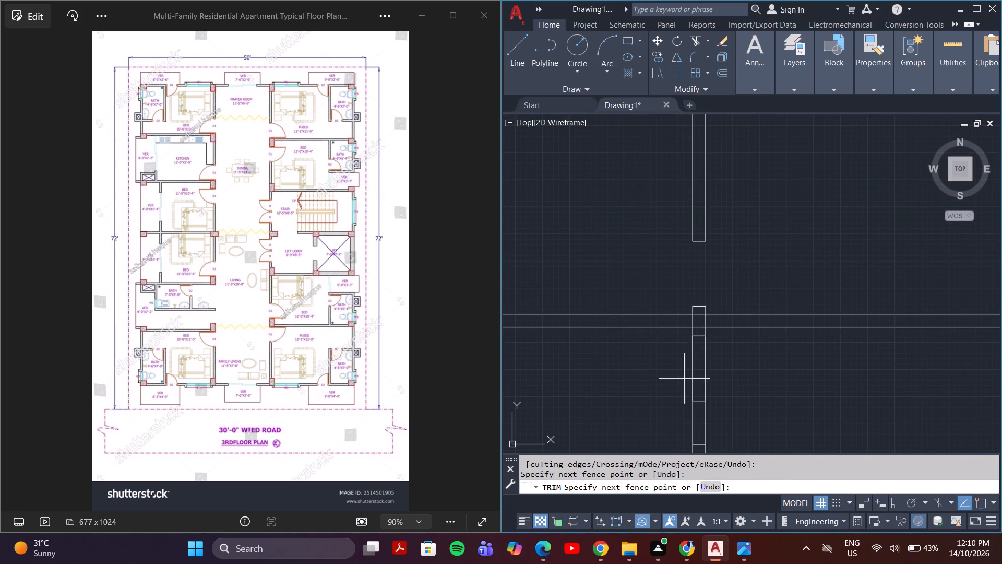
pyautogui.moveTo(686, 379); pyautogui.dragTo(755, 377)
pyautogui.moveTo(748, 393); pyautogui.dragTo(753, 335, button='middle')
pyautogui.scroll(3, 710, 414)
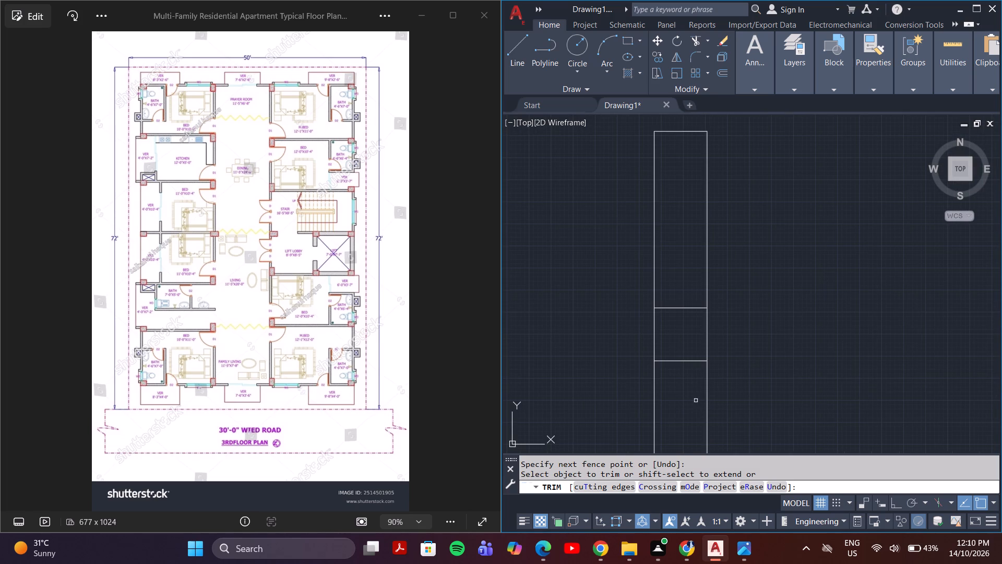
pyautogui.moveTo(696, 401); pyautogui.dragTo(689, 268)
# Trim the bottom-right bathroom's upper wall at its door rectangle to open the doorway.
pyautogui.scroll(-7, 725, 279)
pyautogui.moveTo(764, 297); pyautogui.dragTo(725, 304, button='middle')
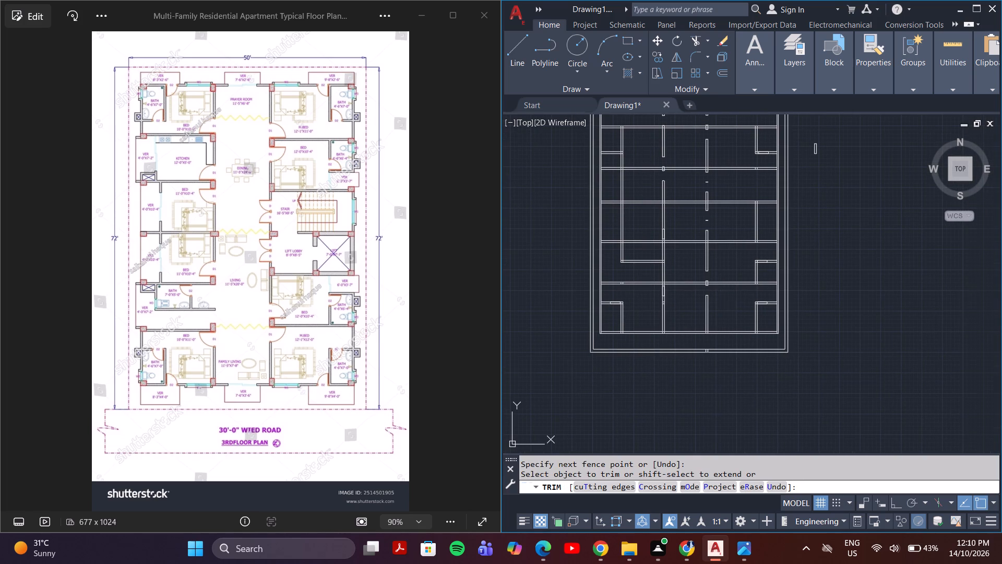
pyautogui.scroll(4, 759, 330)
pyautogui.moveTo(780, 230); pyautogui.dragTo(778, 150)
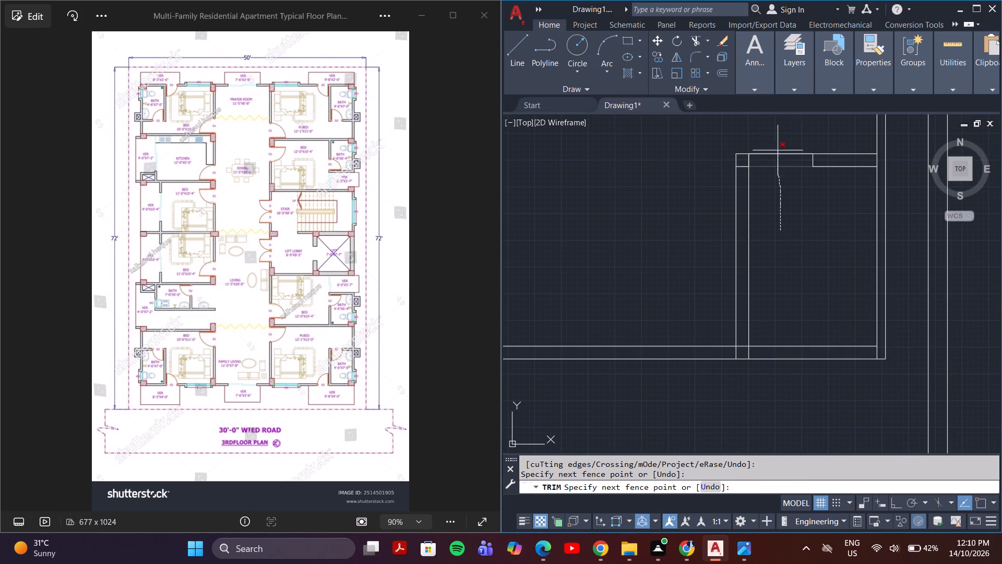
pyautogui.moveTo(778, 150); pyautogui.dragTo(778, 145)
# Trim the upper wall of the right-hand bathroom above the bottom-right master bedroom at its door rectangle to open the doorway.
pyautogui.scroll(-2, 767, 171)
pyautogui.moveTo(767, 186); pyautogui.dragTo(743, 327, button='middle')
pyautogui.moveTo(749, 198); pyautogui.dragTo(749, 237, button='middle')
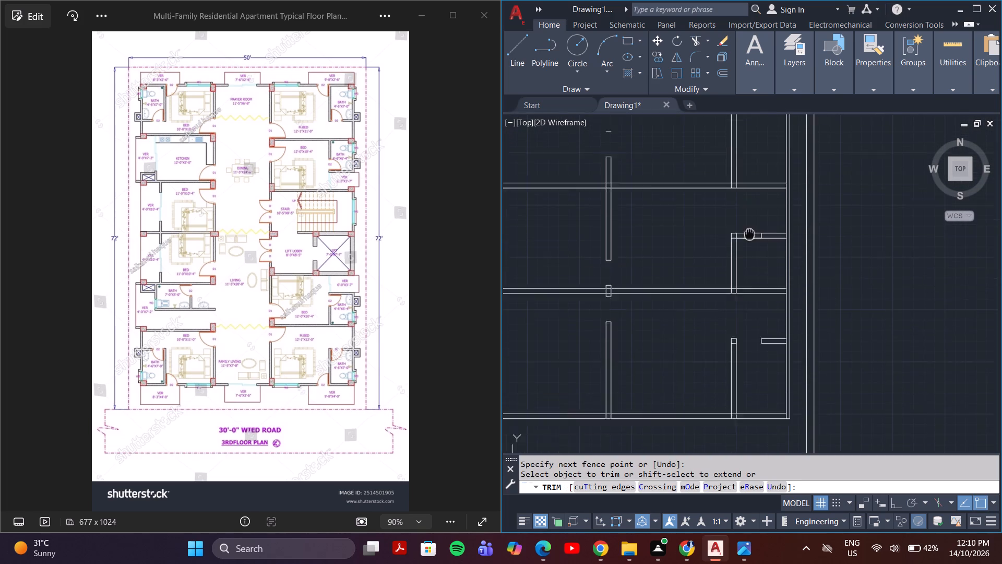
pyautogui.moveTo(749, 237); pyautogui.dragTo(748, 251, button='middle')
pyautogui.scroll(3, 747, 272)
pyautogui.moveTo(747, 272); pyautogui.dragTo(751, 176)
pyautogui.scroll(-1, 749, 183)
pyautogui.moveTo(734, 213); pyautogui.dragTo(734, 232, button='middle')
pyautogui.scroll(-2, 734, 213)
pyautogui.scroll(-2, 689, 246)
pyautogui.moveTo(629, 282); pyautogui.dragTo(759, 290, button='middle')
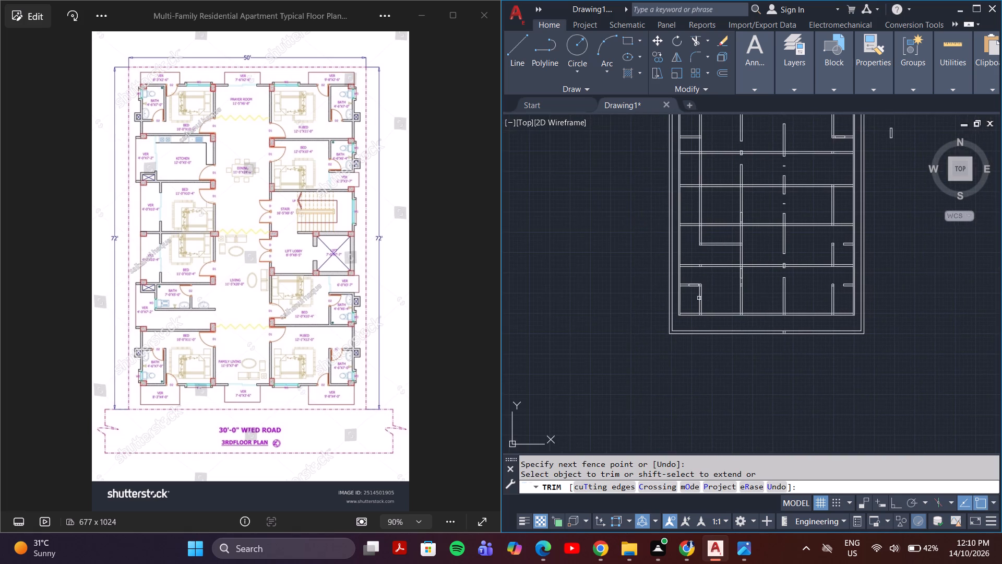
# Trim the bottom-left bathroom's upper wall at its door rectangle to open the doorway, including the leftover lines at the wall corner.
pyautogui.scroll(4, 684, 295)
pyautogui.moveTo(738, 268); pyautogui.dragTo(722, 315, button='middle')
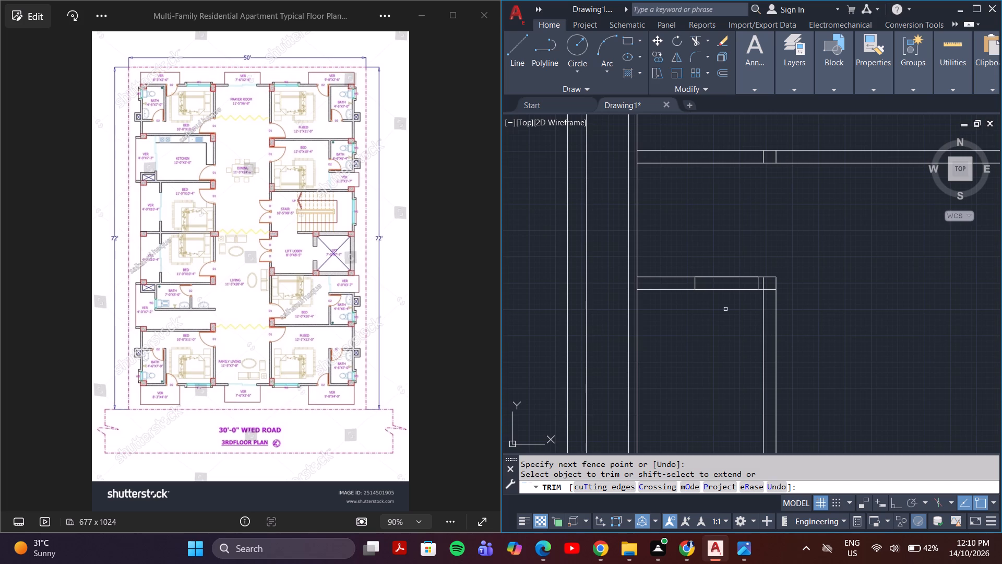
pyautogui.moveTo(726, 303); pyautogui.dragTo(702, 348, button='middle')
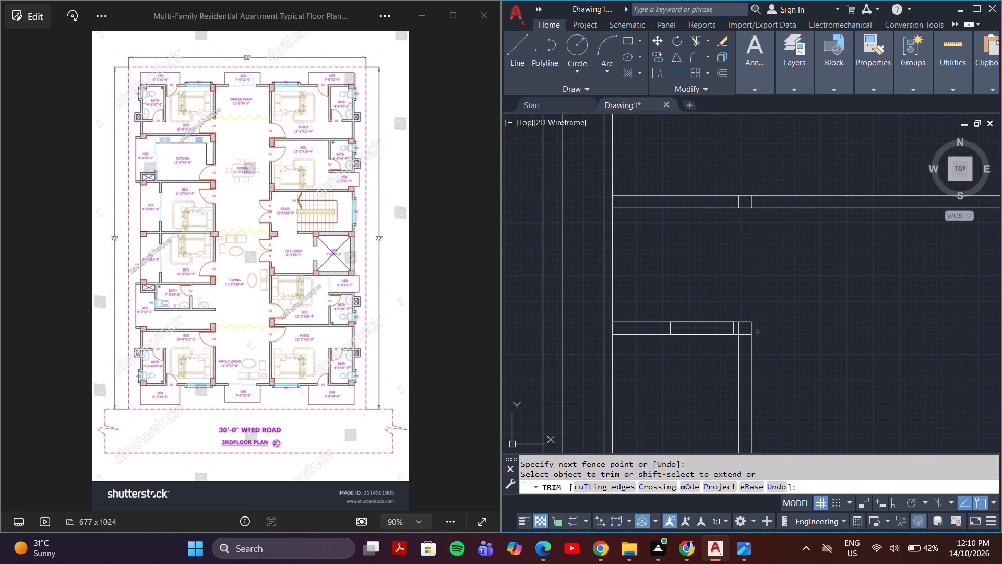
pyautogui.moveTo(703, 357); pyautogui.dragTo(704, 287)
pyautogui.scroll(3, 750, 331)
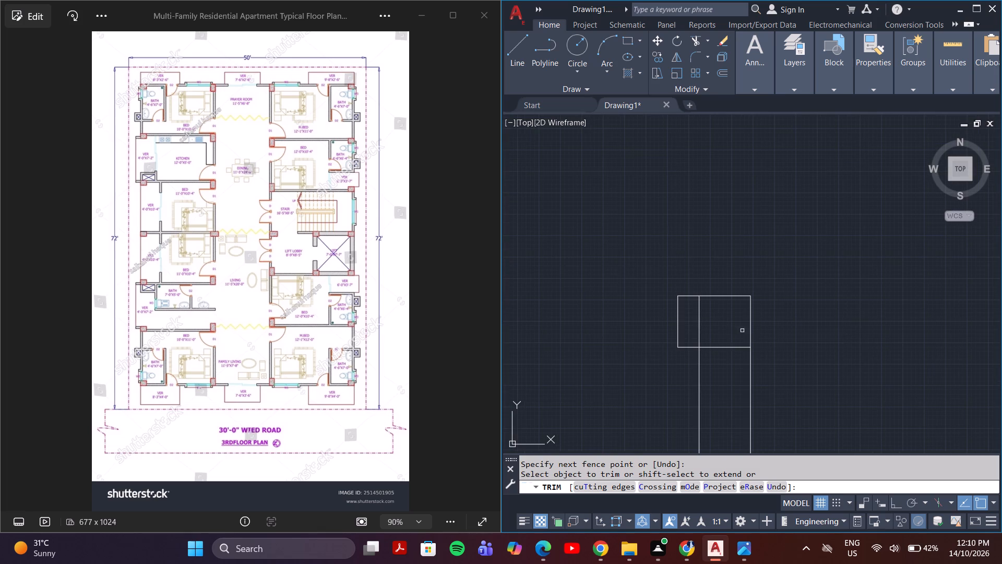
pyautogui.moveTo(691, 319); pyautogui.dragTo(731, 380)
# Trim the two short cross lines inside the horizontal wall above the bottom-left bathroom.
pyautogui.scroll(-4, 725, 309)
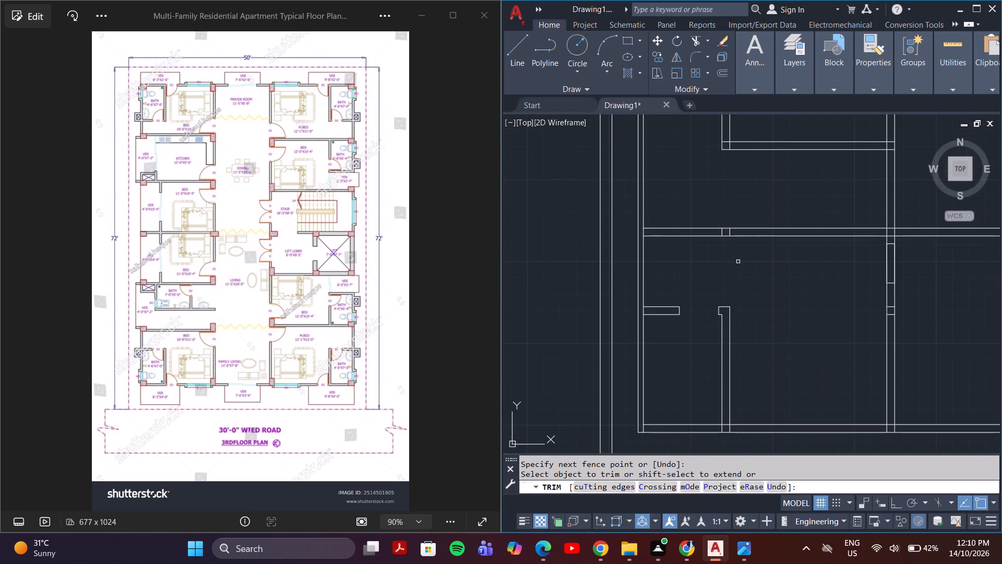
pyautogui.moveTo(738, 262); pyautogui.dragTo(737, 374, button='middle')
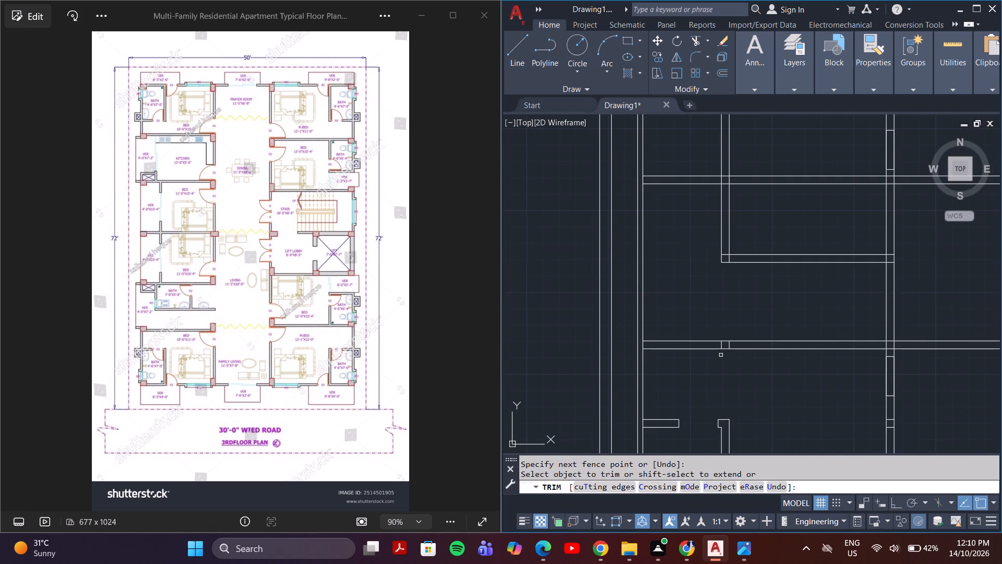
pyautogui.scroll(2, 719, 355)
pyautogui.moveTo(711, 328); pyautogui.dragTo(817, 334)
# Trim the left corridor wall at the bottom-left bedroom's door rectangle, including the two short cross lines below it.
pyautogui.scroll(-3, 812, 332)
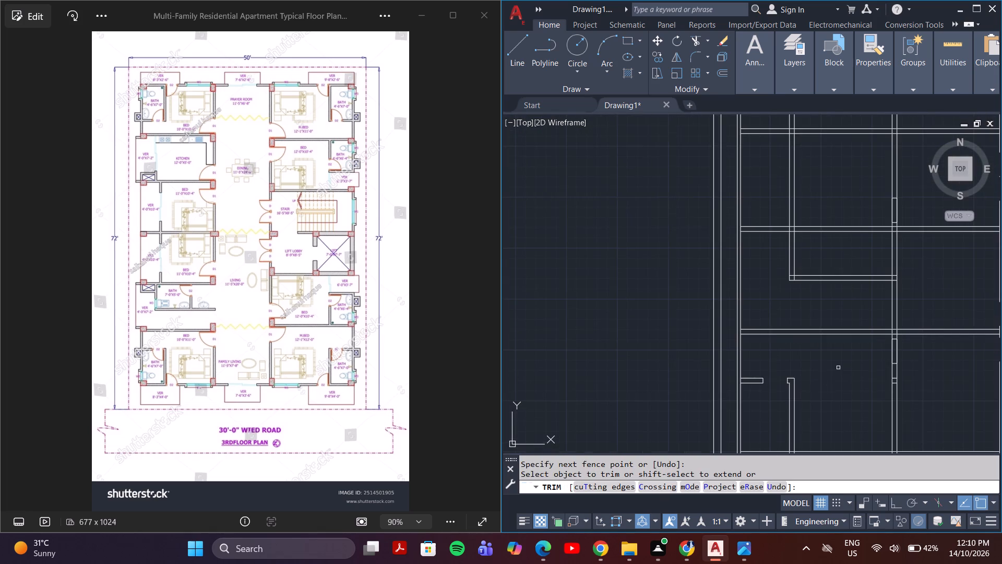
pyautogui.moveTo(841, 363); pyautogui.dragTo(764, 363, button='middle')
pyautogui.scroll(4, 820, 378)
pyautogui.moveTo(807, 424); pyautogui.dragTo(801, 341)
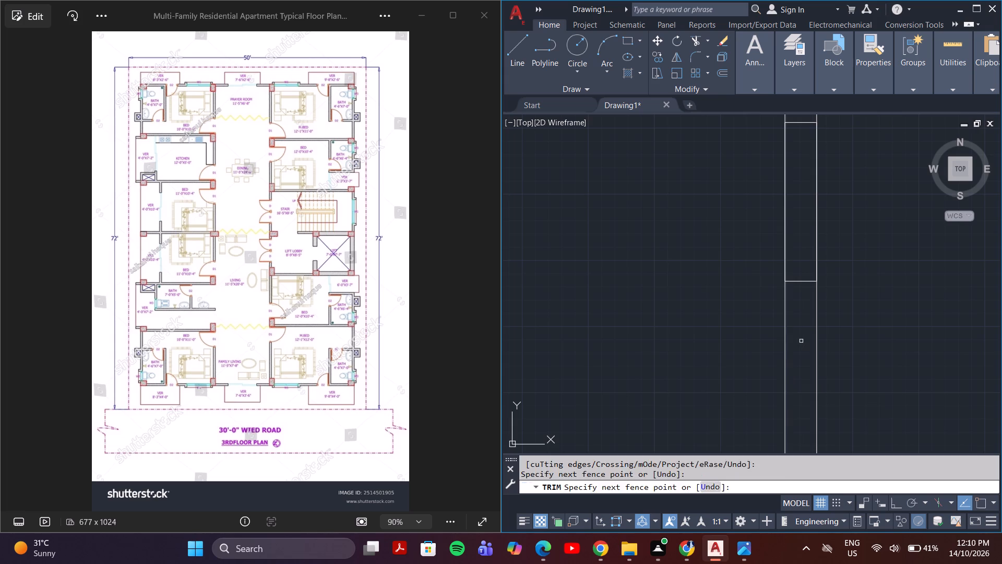
pyautogui.moveTo(679, 229); pyautogui.dragTo(884, 209)
# Inspect the corridor walls, wall junctions and door openings across the plan for remaining doorways and stray lines to trim.
pyautogui.scroll(-2, 873, 234)
pyautogui.moveTo(855, 247); pyautogui.dragTo(822, 358, button='middle')
pyautogui.scroll(-3, 752, 337)
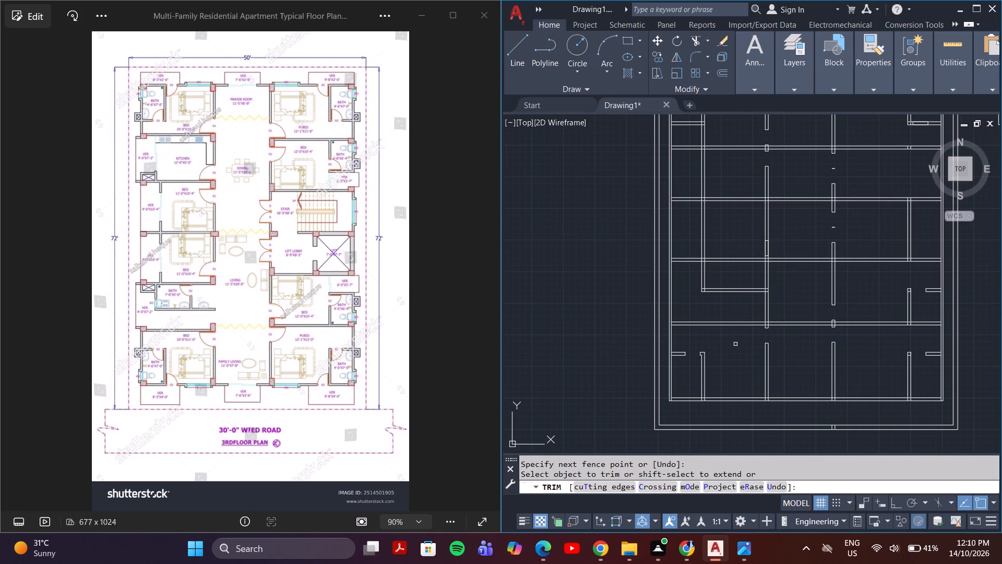
pyautogui.moveTo(744, 347); pyautogui.dragTo(773, 378, button='middle')
pyautogui.scroll(4, 774, 372)
pyautogui.scroll(-2, 781, 367)
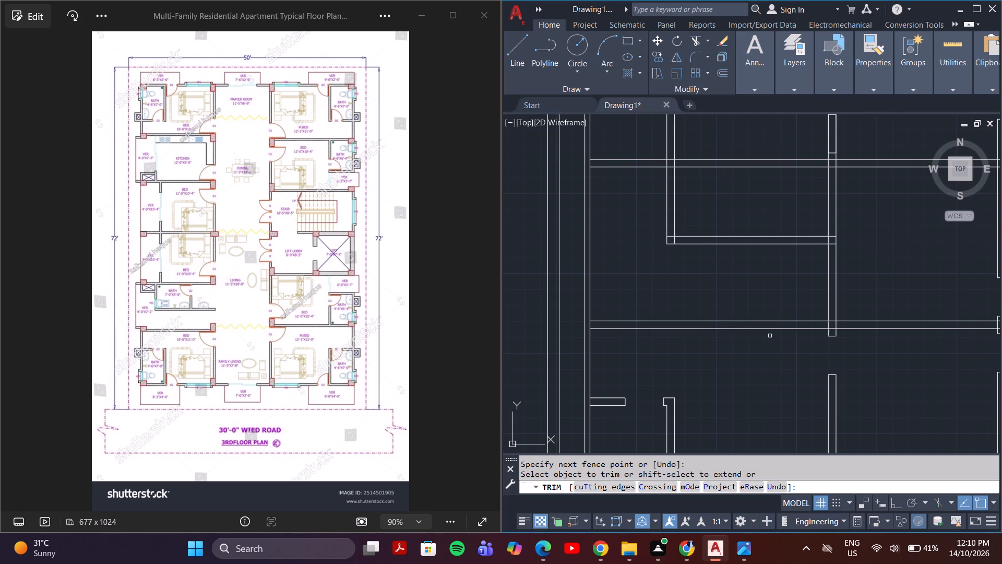
pyautogui.scroll(-1, 853, 336)
pyautogui.moveTo(853, 336); pyautogui.dragTo(793, 347, button='middle')
pyautogui.scroll(-1, 792, 344)
pyautogui.scroll(5, 854, 347)
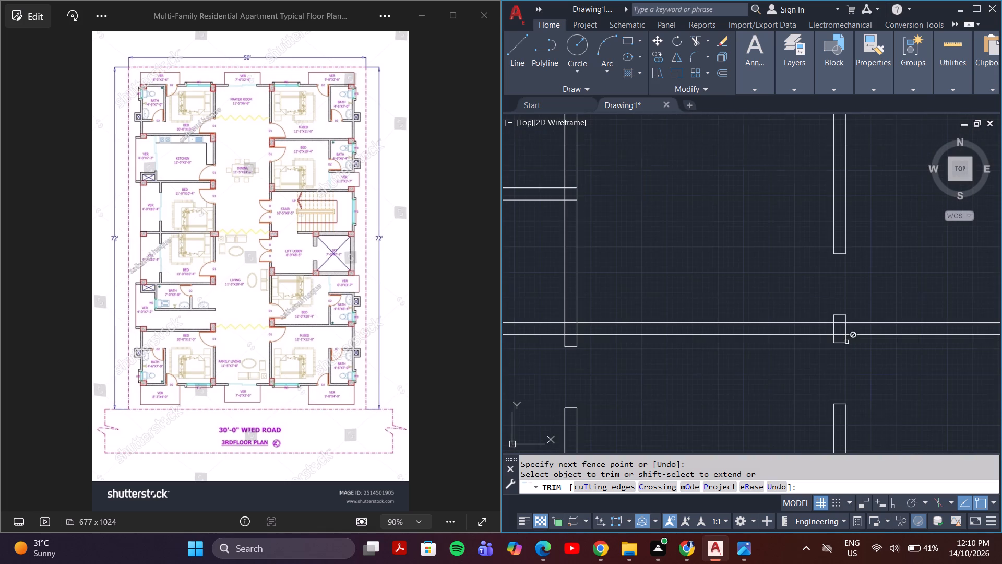
pyautogui.scroll(1, 846, 342)
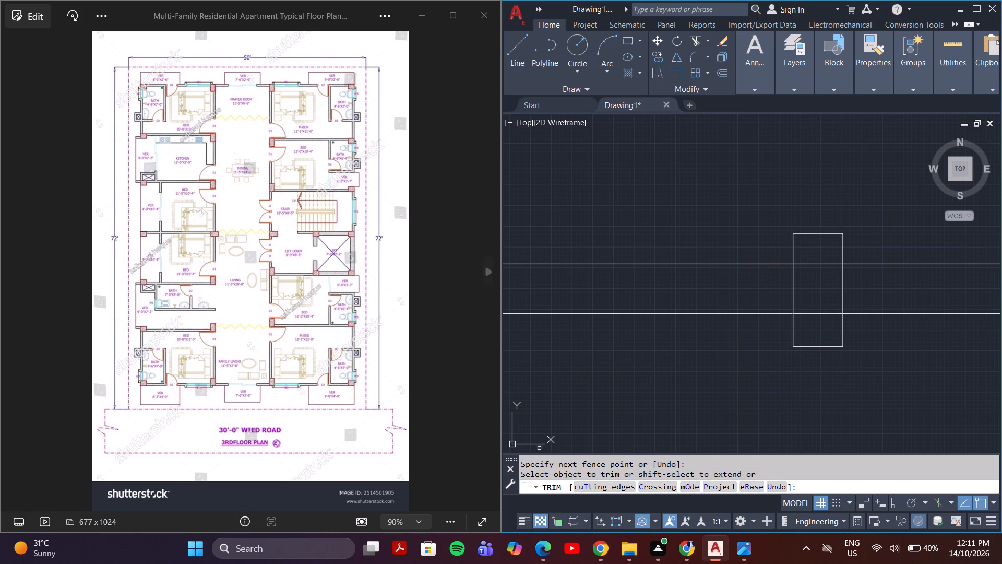
pyautogui.moveTo(721, 351); pyautogui.dragTo(720, 386, button='middle')
pyautogui.scroll(-3, 755, 356)
pyautogui.scroll(-1, 853, 355)
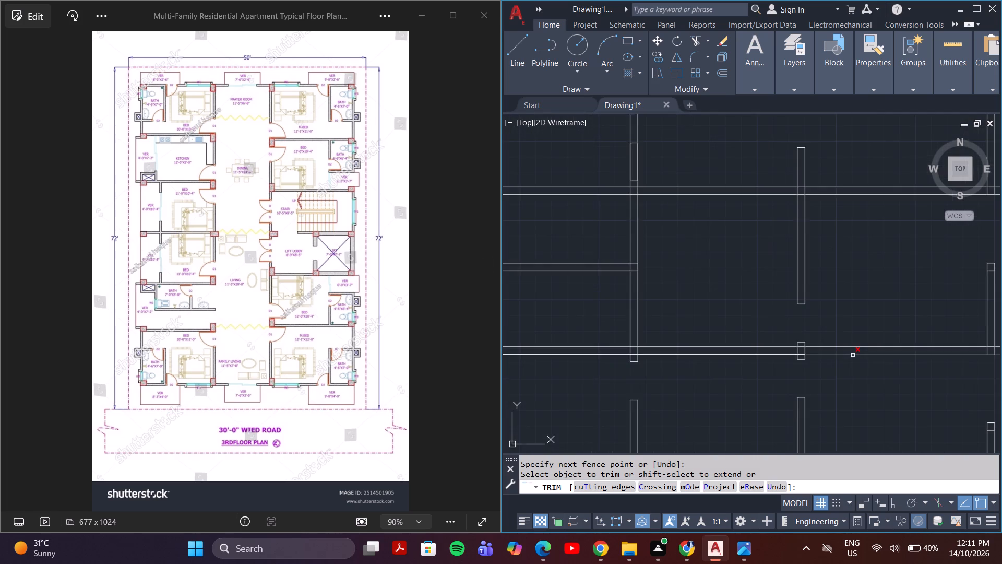
pyautogui.scroll(-1, 814, 371)
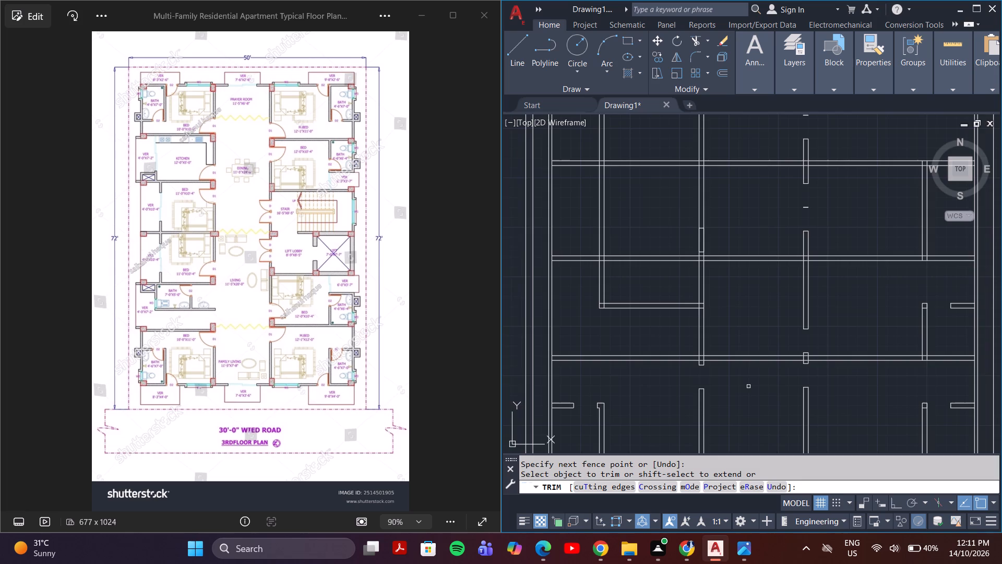
pyautogui.moveTo(748, 386); pyautogui.dragTo(812, 370, button='middle')
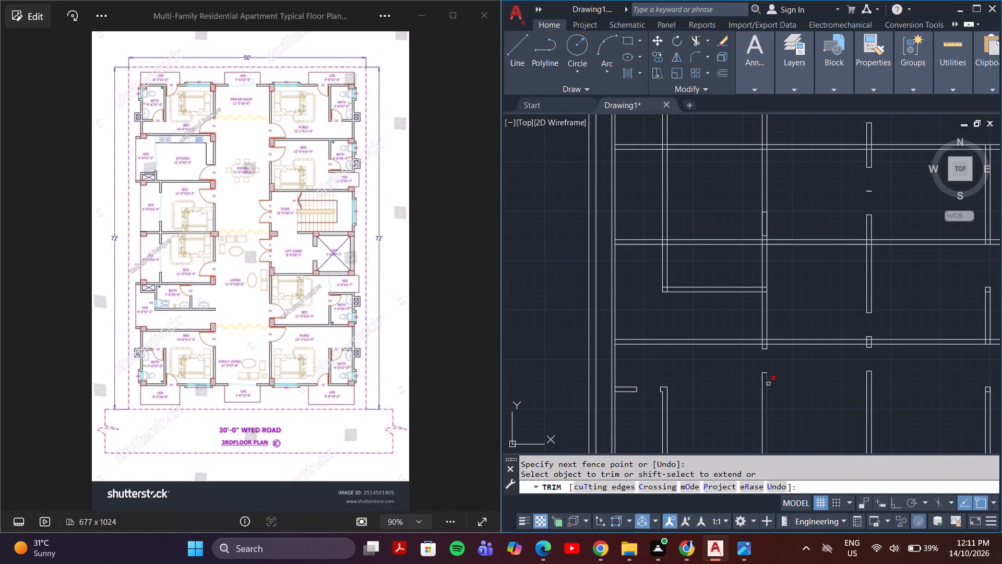
pyautogui.scroll(-2, 706, 316)
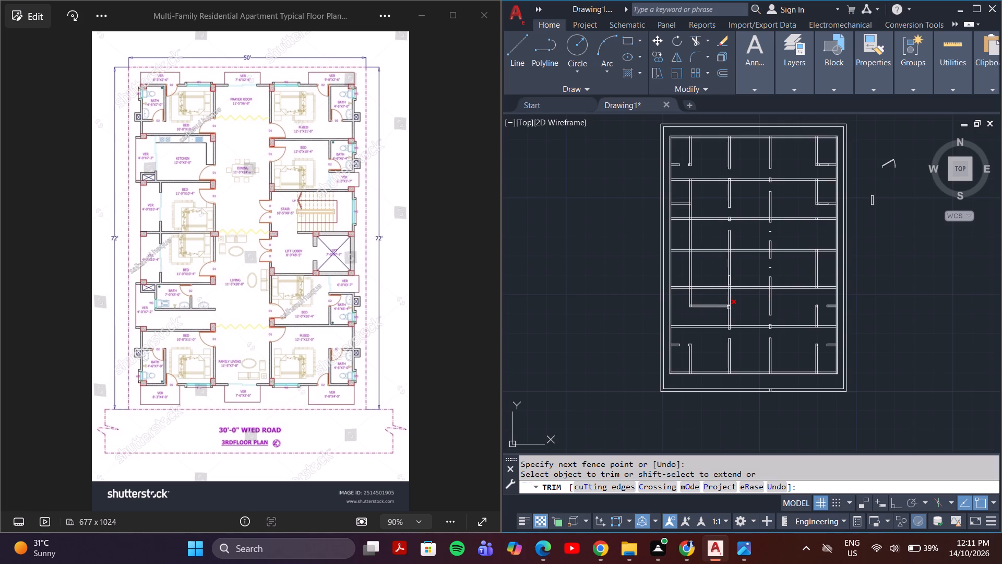
pyautogui.scroll(-1, 729, 308)
pyautogui.scroll(2, 739, 256)
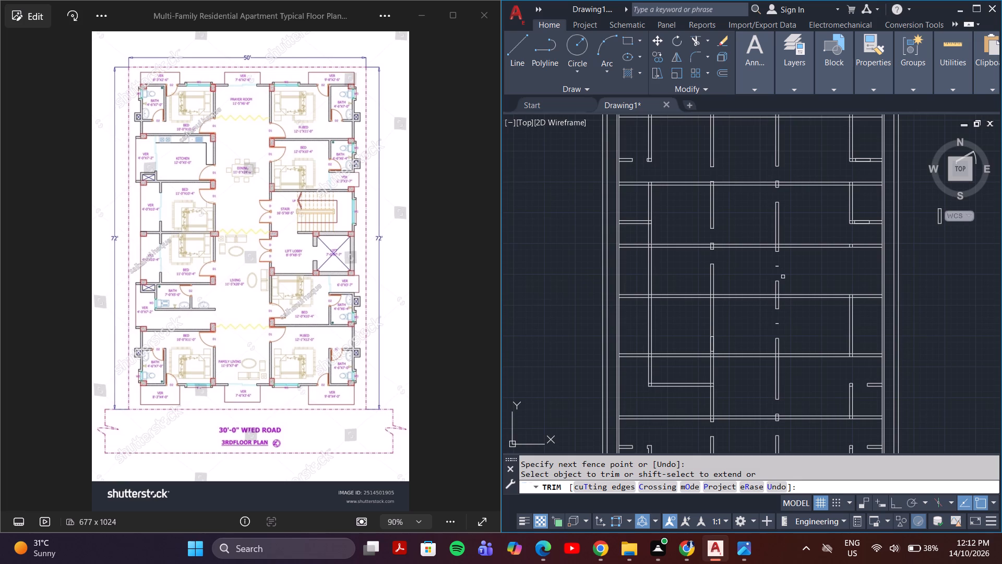
pyautogui.scroll(-2, 792, 239)
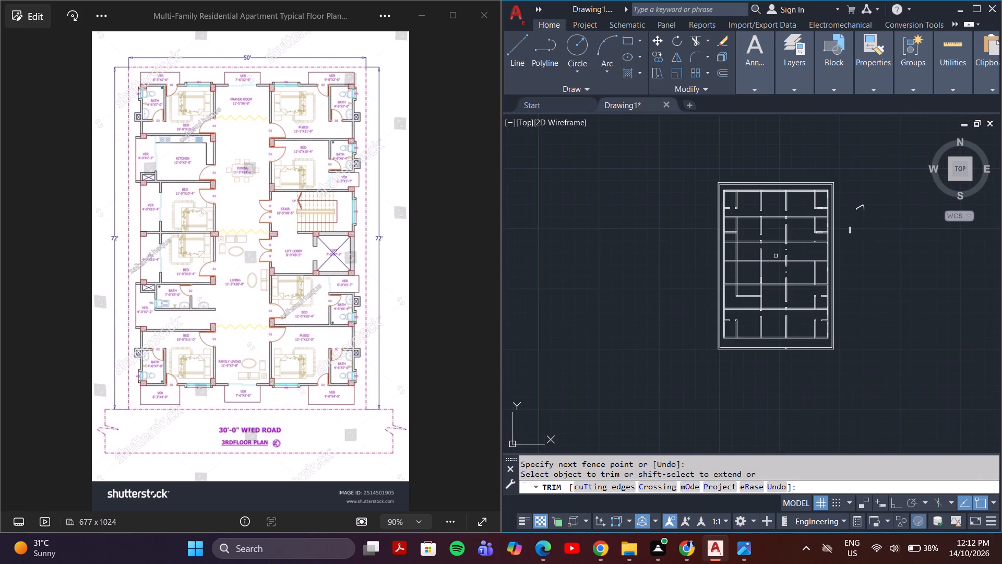
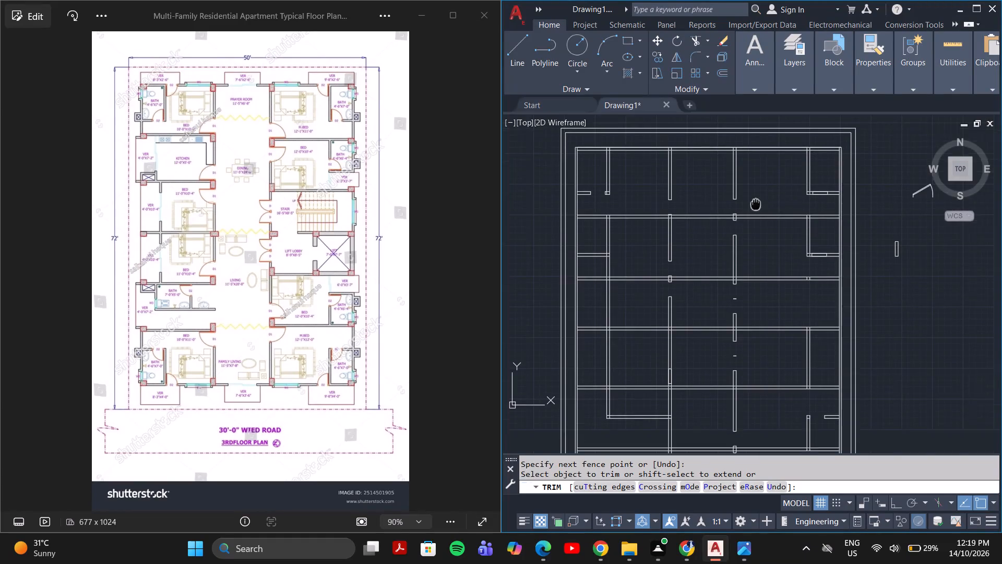
# Trim the wall lines across the door openings of the two northernmost bathrooms on the plan's east side.
pyautogui.scroll(5, 688, 276)
pyautogui.scroll(-3, 684, 263)
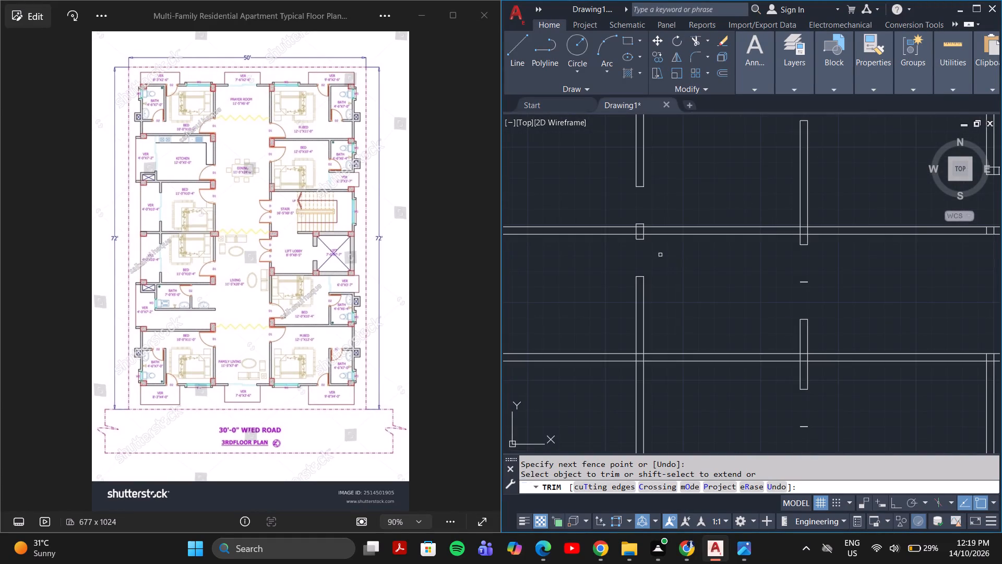
pyautogui.moveTo(660, 252); pyautogui.dragTo(795, 315, button='middle')
pyautogui.scroll(-1, 797, 315)
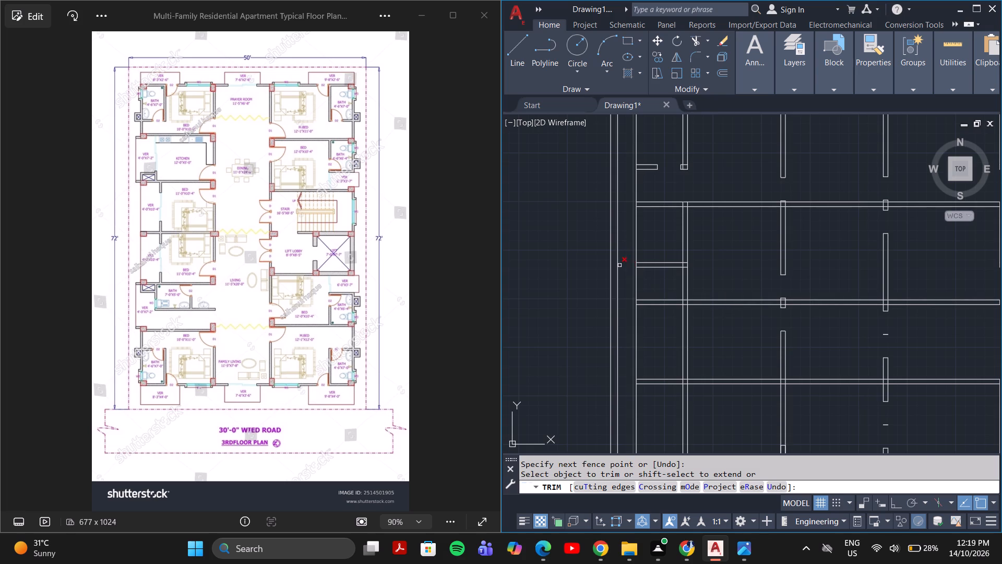
pyautogui.scroll(-1, 687, 250)
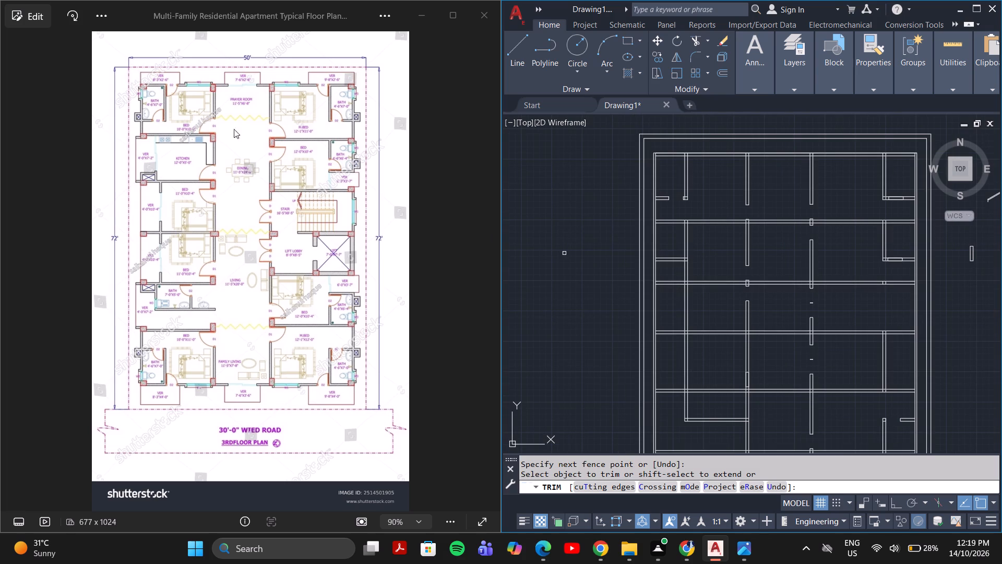
pyautogui.moveTo(846, 216); pyautogui.dragTo(788, 214, button='middle')
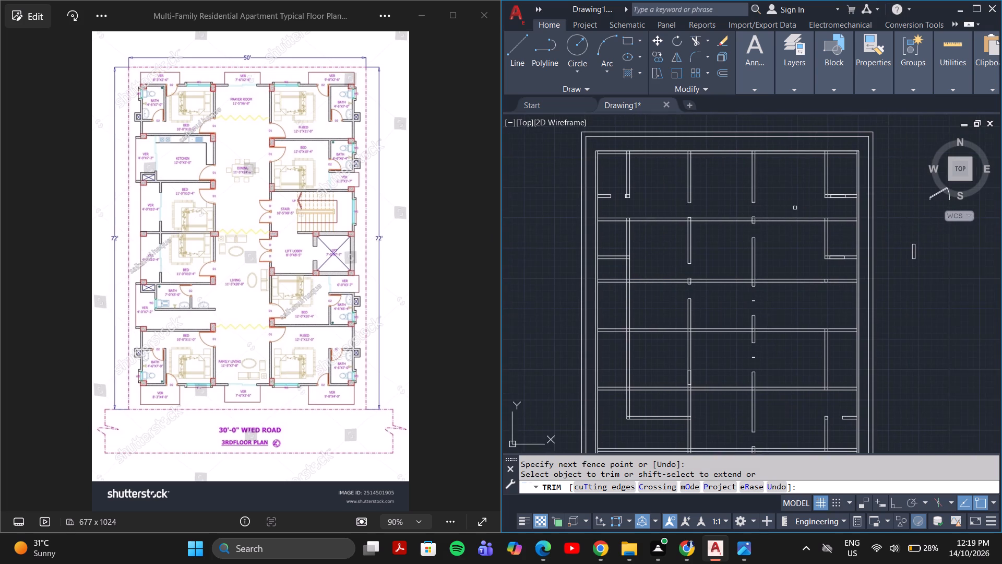
pyautogui.scroll(3, 809, 201)
pyautogui.moveTo(884, 204); pyautogui.dragTo(770, 240, button='middle')
pyautogui.moveTo(806, 229); pyautogui.dragTo(809, 195)
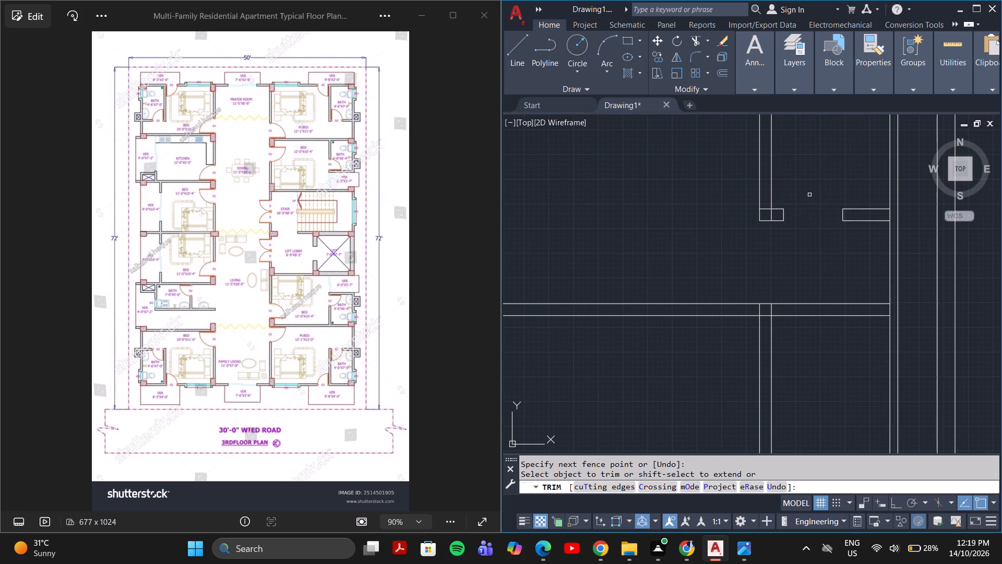
pyautogui.scroll(-2, 809, 195)
pyautogui.scroll(2, 810, 318)
pyautogui.moveTo(810, 312); pyautogui.dragTo(810, 259)
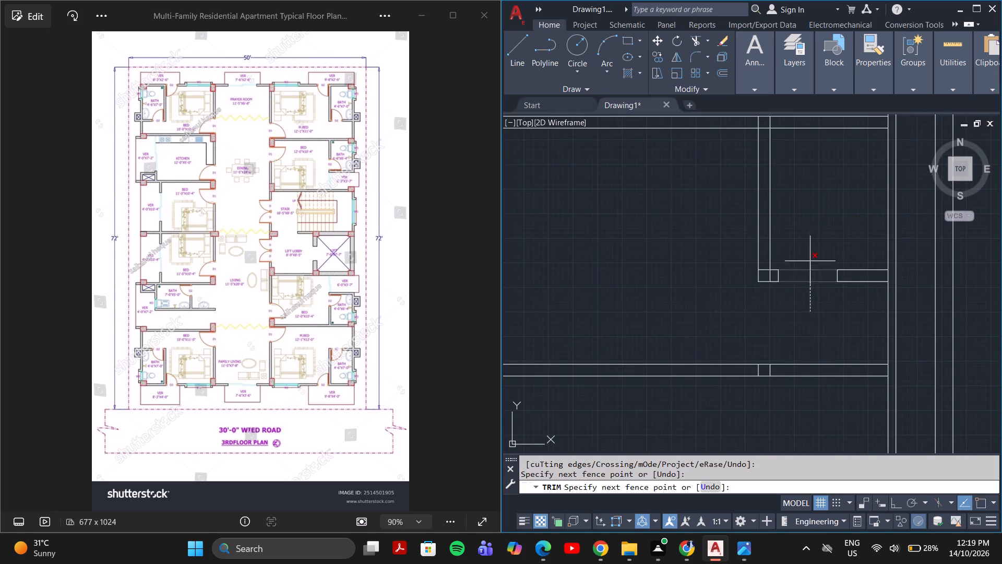
pyautogui.moveTo(810, 259); pyautogui.dragTo(810, 257)
# Trim the short vertical line segments inside the horizontal wall just below the second east-side bathroom.
pyautogui.scroll(-3, 810, 254)
pyautogui.scroll(3, 826, 309)
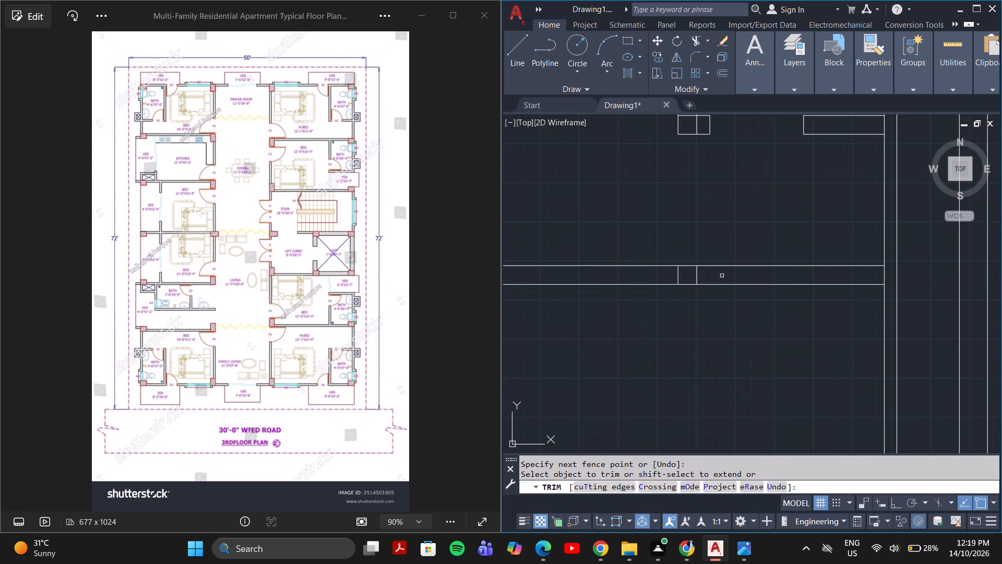
pyautogui.moveTo(715, 276); pyautogui.dragTo(653, 272)
# Trim the overlapping lines inside the wall corners beside the door openings of the two northernmost east-side bathrooms.
pyautogui.scroll(-3, 703, 229)
pyautogui.scroll(4, 695, 205)
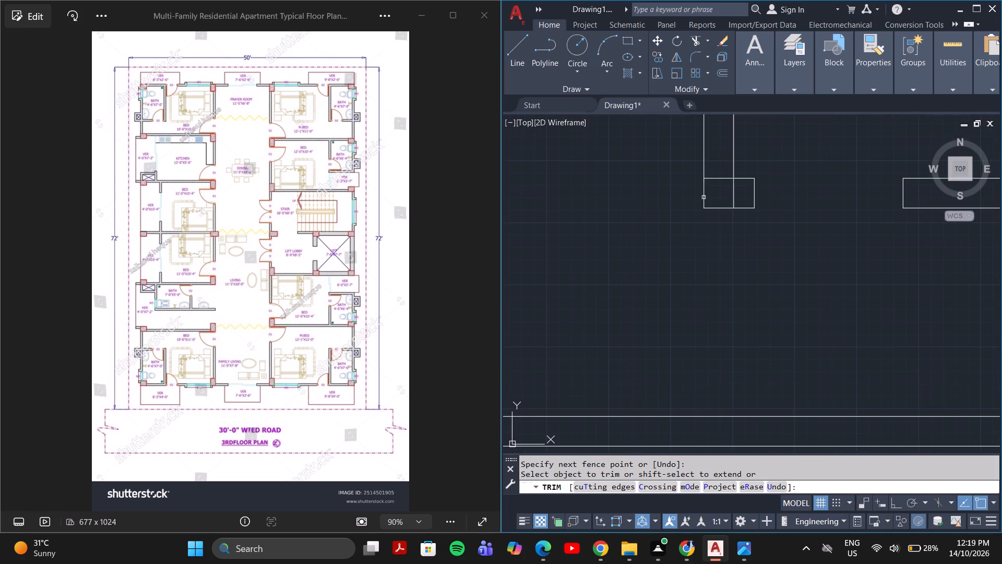
pyautogui.moveTo(722, 166); pyautogui.dragTo(736, 199)
pyautogui.scroll(-4, 703, 198)
pyautogui.moveTo(672, 197); pyautogui.dragTo(672, 197, button='middle')
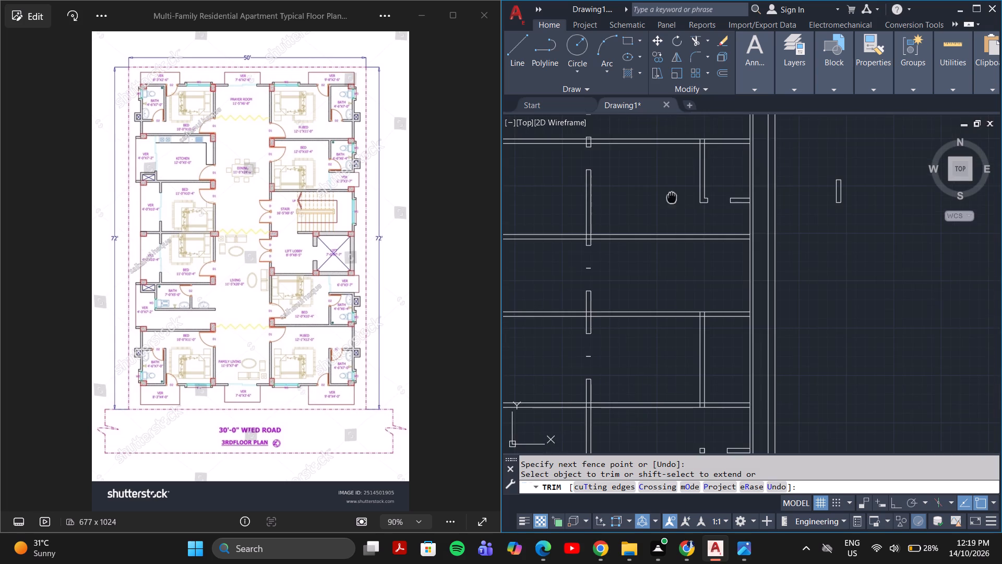
pyautogui.moveTo(672, 197); pyautogui.dragTo(690, 266, button='middle')
pyautogui.scroll(-1, 690, 263)
pyautogui.scroll(6, 707, 193)
pyautogui.moveTo(710, 245); pyautogui.dragTo(755, 311)
# Trim the overlapping lines where the east-side bathroom's vertical wall meets the horizontal wall above it, forming an open T-junction.
pyautogui.scroll(-4, 755, 293)
pyautogui.scroll(3, 748, 197)
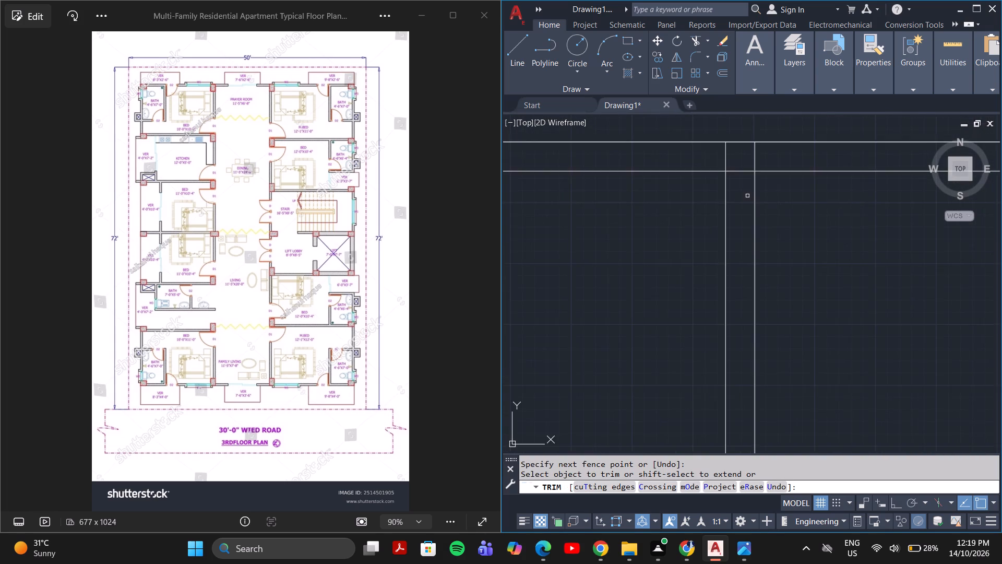
pyautogui.moveTo(747, 195); pyautogui.dragTo(740, 296, button='middle')
pyautogui.moveTo(719, 261); pyautogui.dragTo(737, 275)
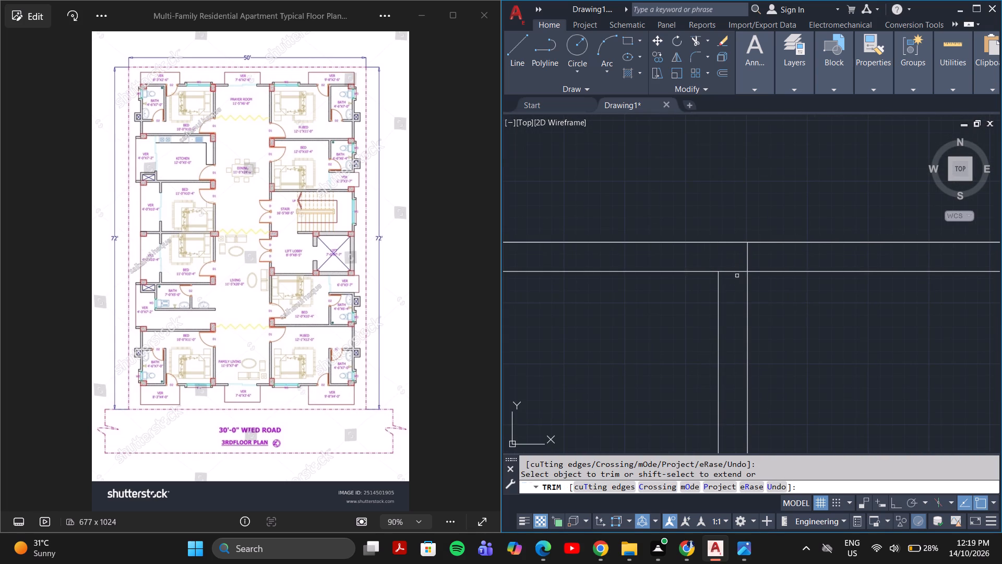
pyautogui.moveTo(737, 275); pyautogui.dragTo(738, 271)
pyautogui.moveTo(762, 258); pyautogui.dragTo(735, 286)
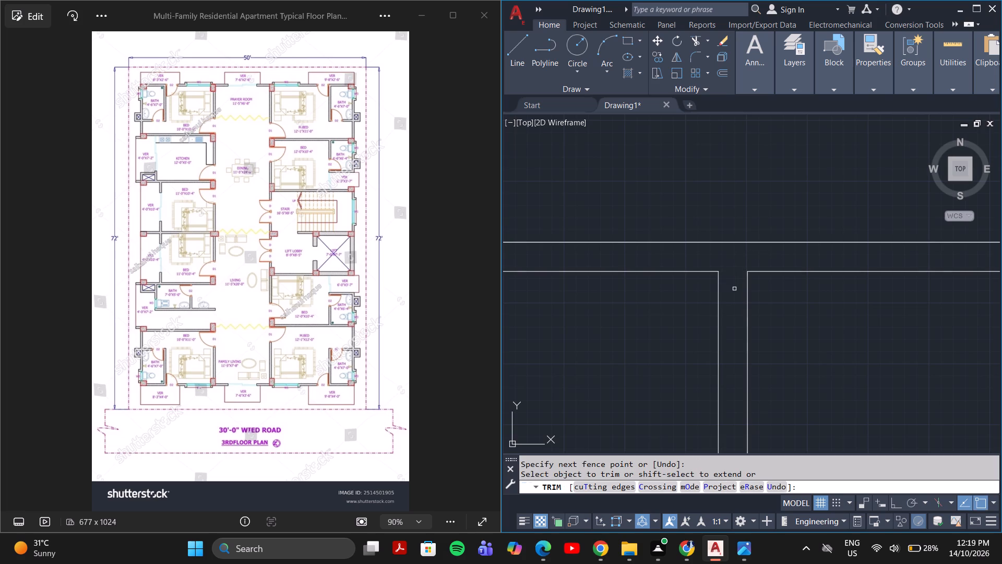
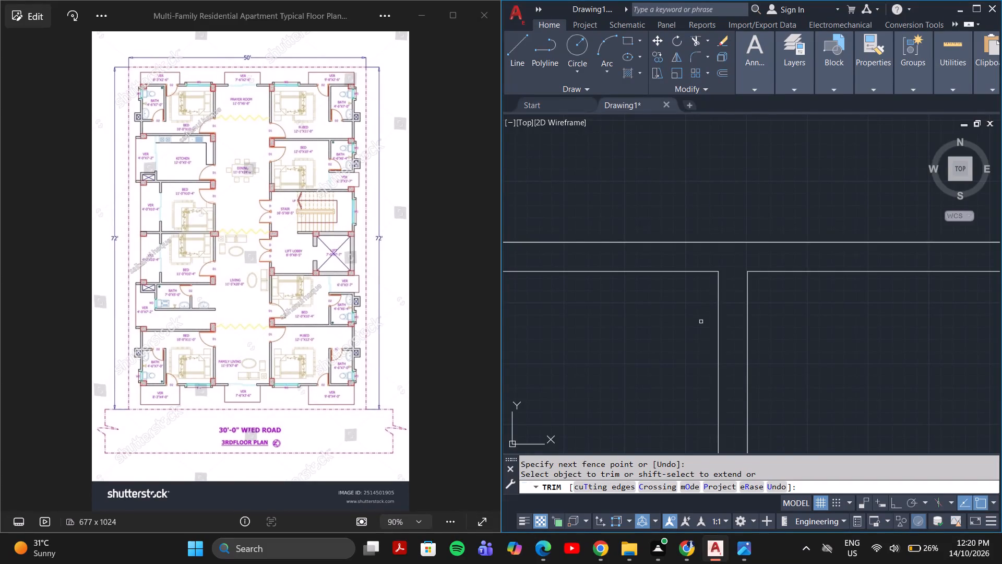
# Trim the overlapping vertical line segment inside the northeast wall corner, east of the bathroom wall's T-junction.
pyautogui.scroll(-1, 718, 282)
pyautogui.moveTo(718, 282); pyautogui.dragTo(681, 320, button='middle')
pyautogui.moveTo(666, 328); pyautogui.dragTo(695, 316, button='middle')
pyautogui.scroll(2, 924, 292)
pyautogui.moveTo(901, 288); pyautogui.dragTo(840, 291)
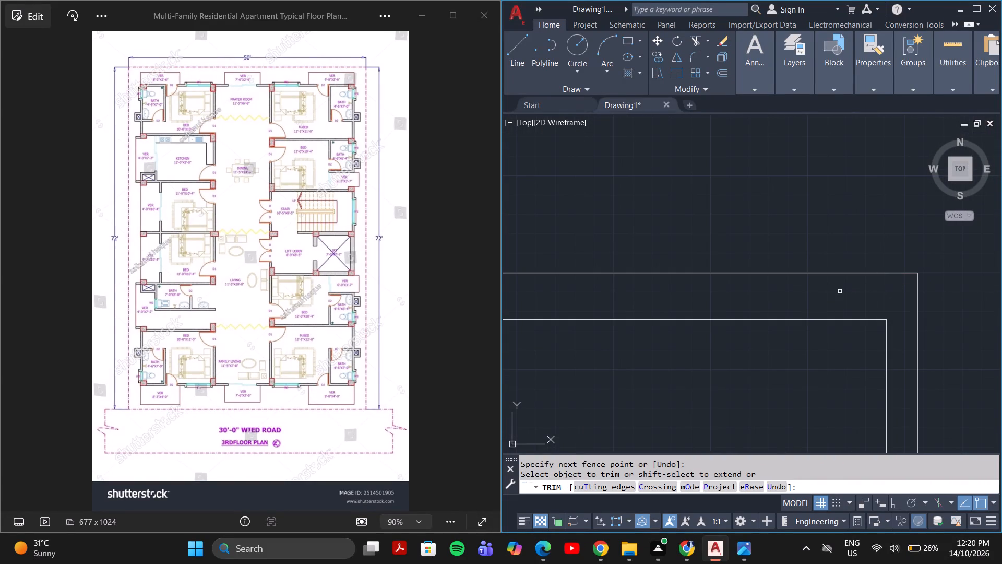
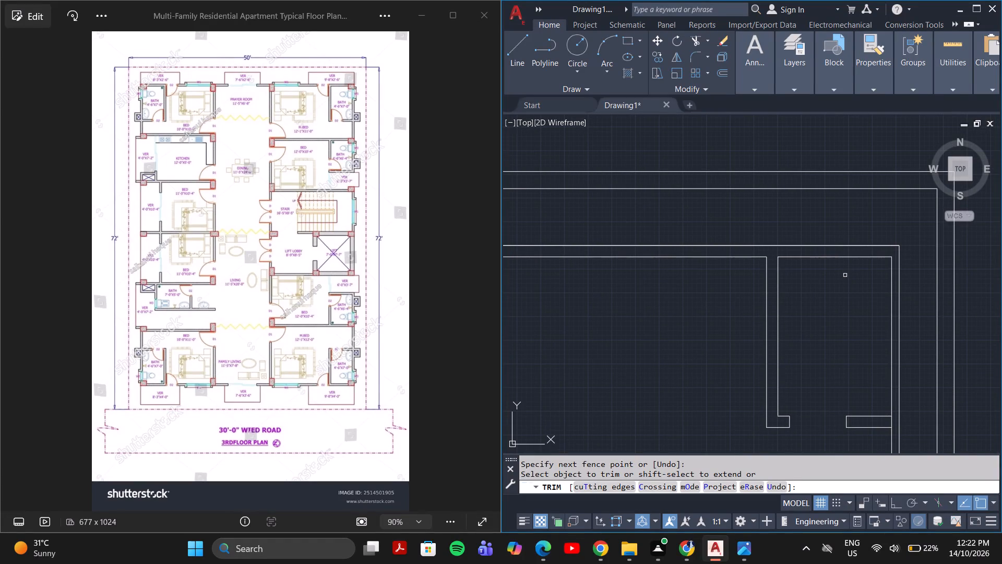
# Trim the overlapping line segments where the wall between the prayer room and the northeast master bedroom meets the north wall.
pyautogui.scroll(-1, 845, 275)
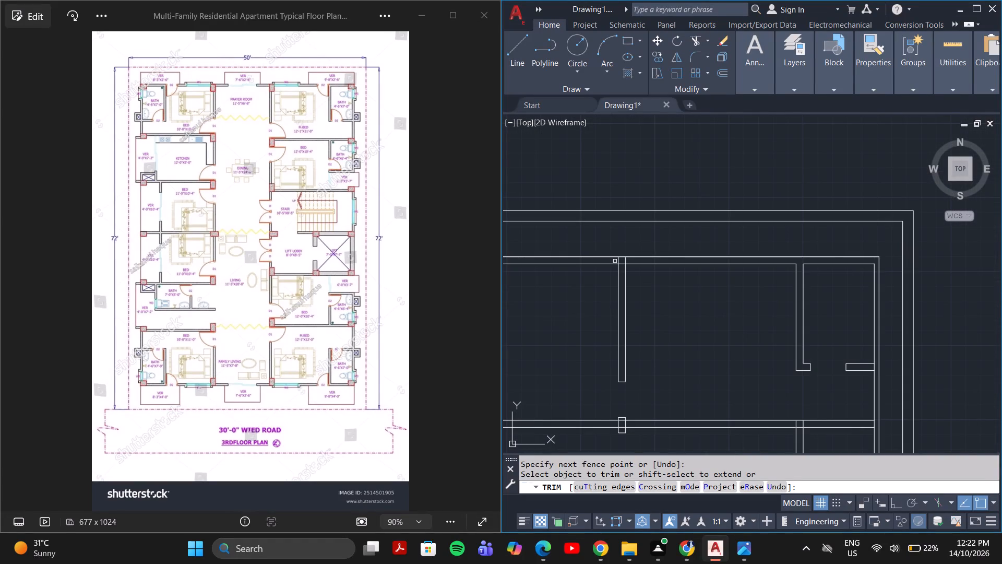
pyautogui.scroll(4, 622, 260)
pyautogui.moveTo(573, 253); pyautogui.dragTo(600, 302)
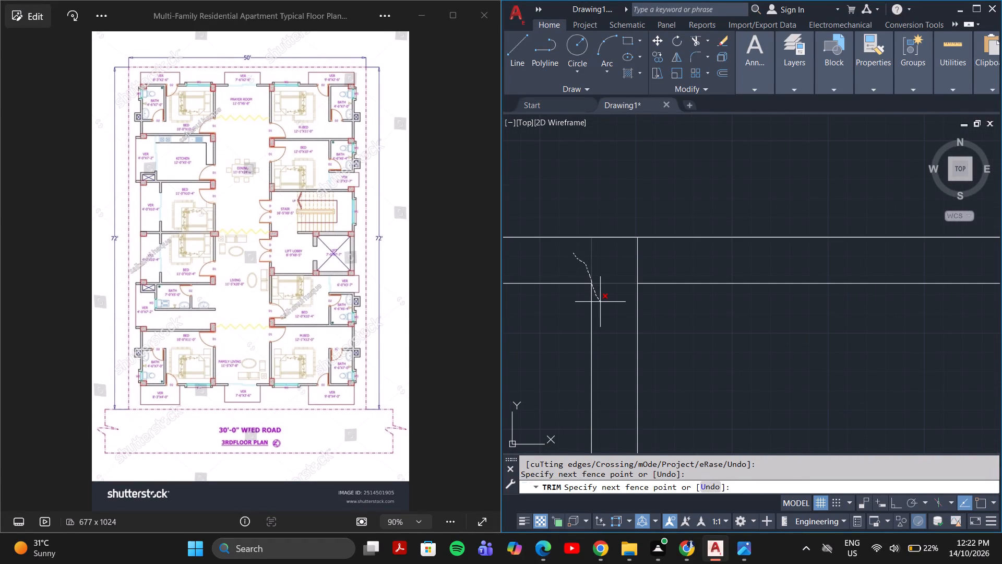
pyautogui.moveTo(600, 302); pyautogui.dragTo(649, 260)
# Trim the overlapping lines inside the corner at the south end of the northwest bathroom's east wall, beside the door opening.
pyautogui.scroll(-7, 649, 260)
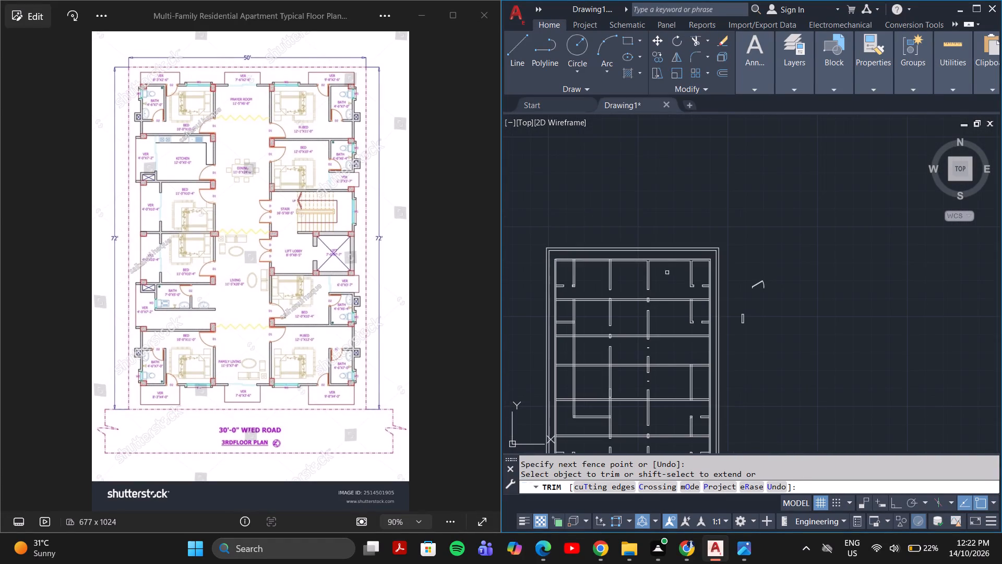
pyautogui.moveTo(666, 283); pyautogui.dragTo(724, 273, button='middle')
pyautogui.scroll(6, 637, 285)
pyautogui.moveTo(606, 300); pyautogui.dragTo(679, 269, button='middle')
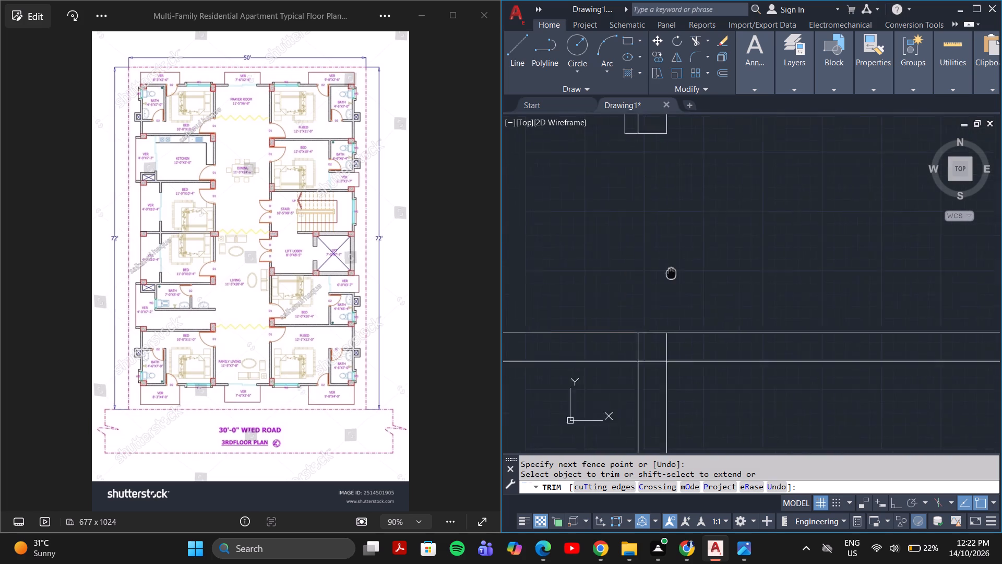
pyautogui.moveTo(679, 269); pyautogui.dragTo(689, 263, button='middle')
pyautogui.scroll(-2, 678, 257)
pyautogui.moveTo(674, 246); pyautogui.dragTo(645, 315, button='middle')
pyautogui.scroll(1, 657, 270)
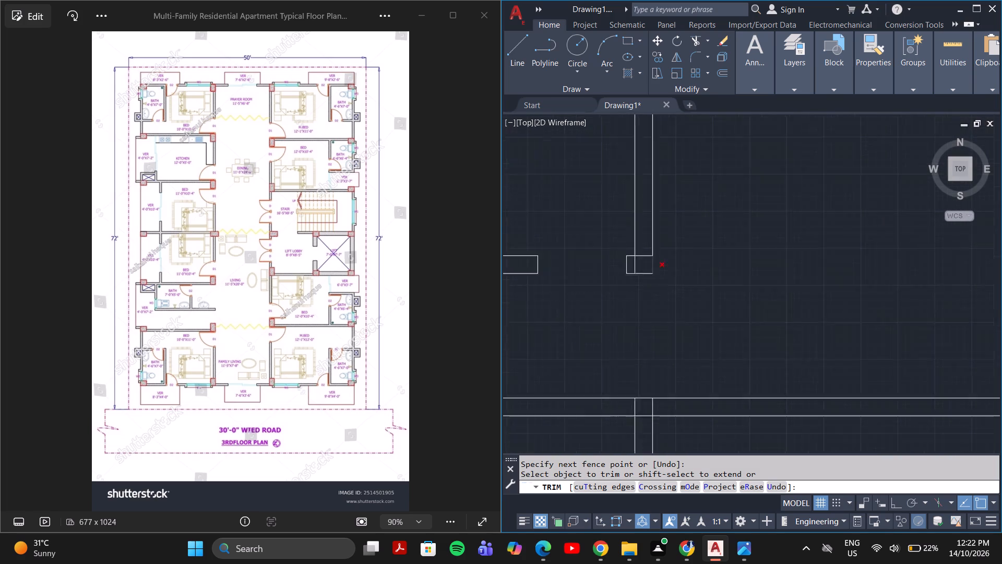
pyautogui.scroll(2, 657, 270)
pyautogui.moveTo(626, 213); pyautogui.dragTo(593, 256)
# Trim the vertical line segment where the northwest bathroom's short south wall joins the west exterior wall.
pyautogui.scroll(-4, 609, 256)
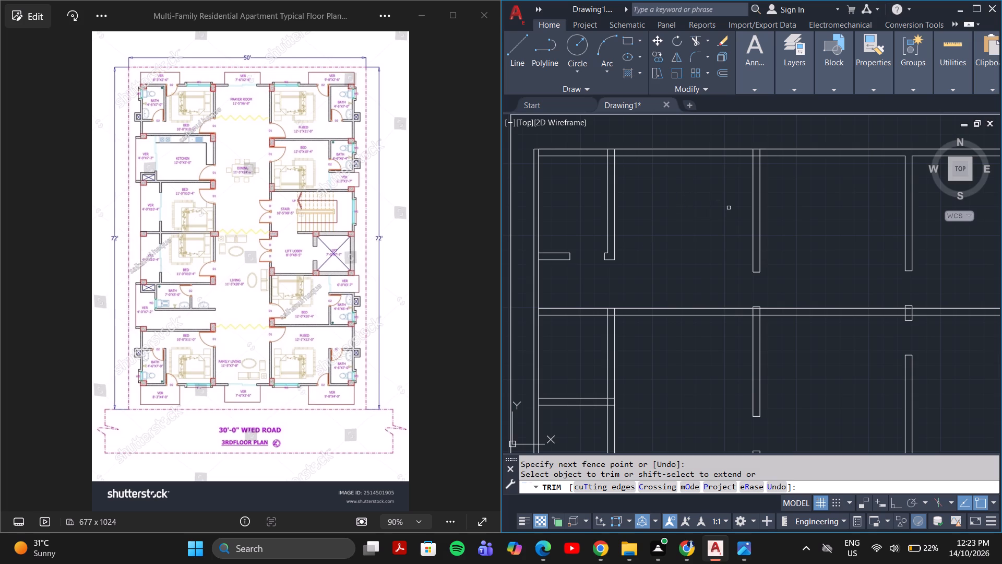
pyautogui.scroll(-3, 559, 245)
pyautogui.scroll(3, 614, 243)
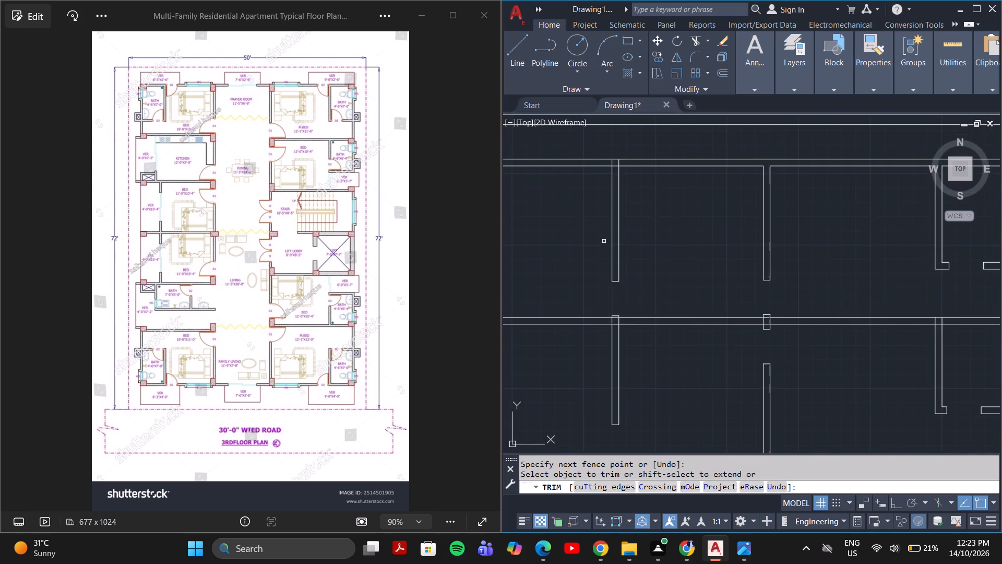
pyautogui.moveTo(543, 241); pyautogui.dragTo(759, 272, button='middle')
pyautogui.scroll(3, 676, 283)
pyautogui.moveTo(652, 314); pyautogui.dragTo(870, 281, button='middle')
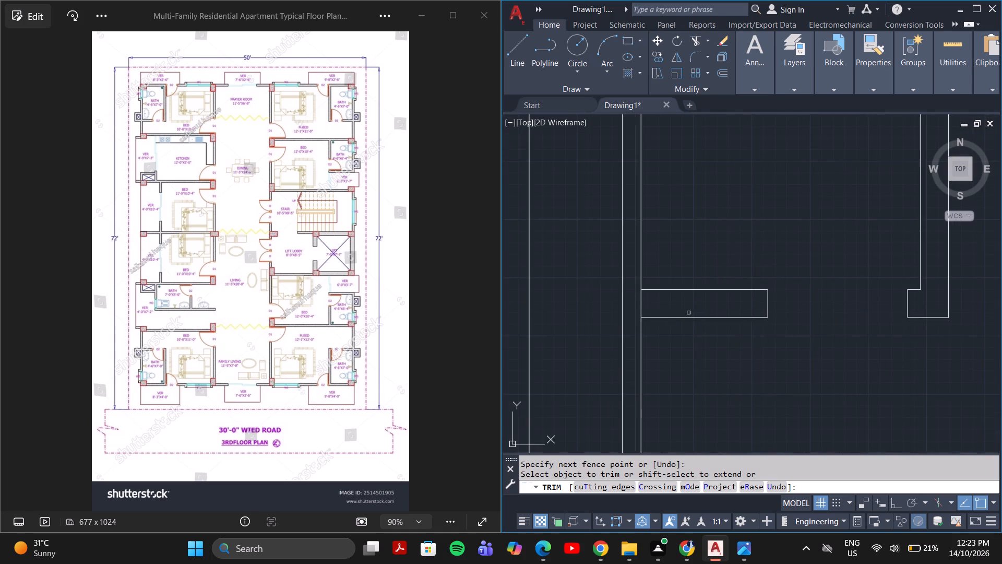
pyautogui.scroll(4, 660, 314)
pyautogui.moveTo(638, 299); pyautogui.dragTo(576, 313)
pyautogui.scroll(-3, 575, 312)
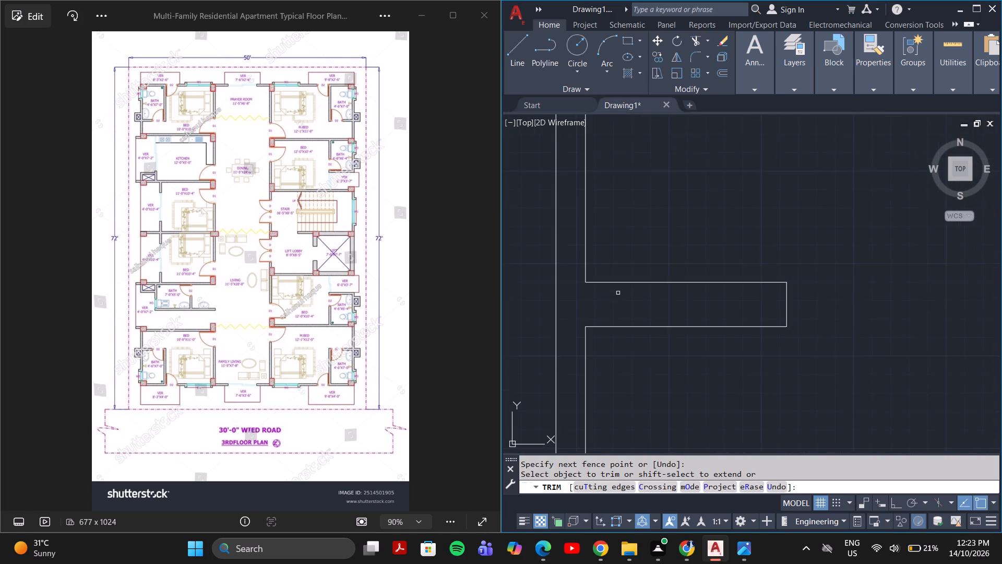
pyautogui.scroll(-5, 618, 293)
pyautogui.scroll(-2, 669, 268)
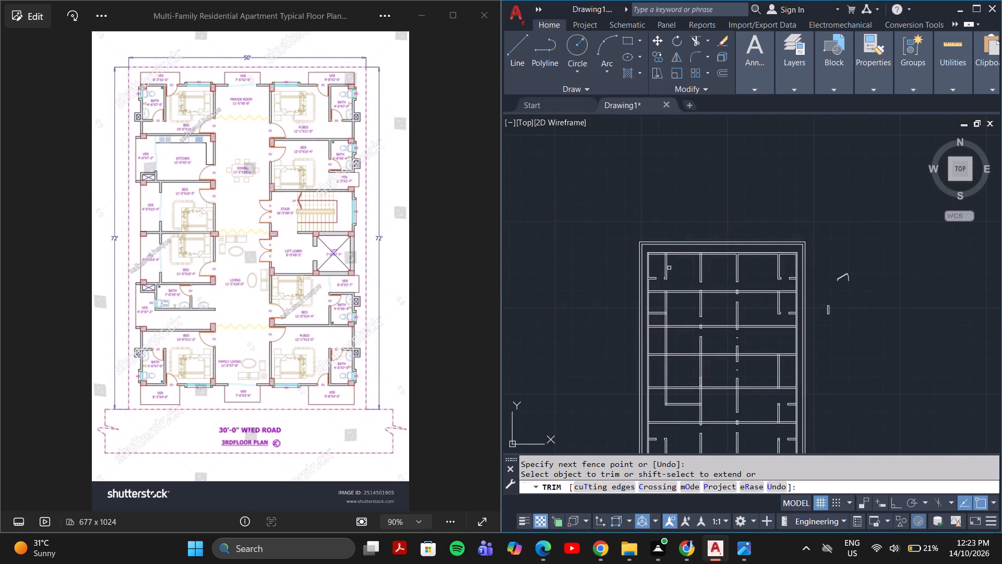
pyautogui.scroll(-2, 686, 257)
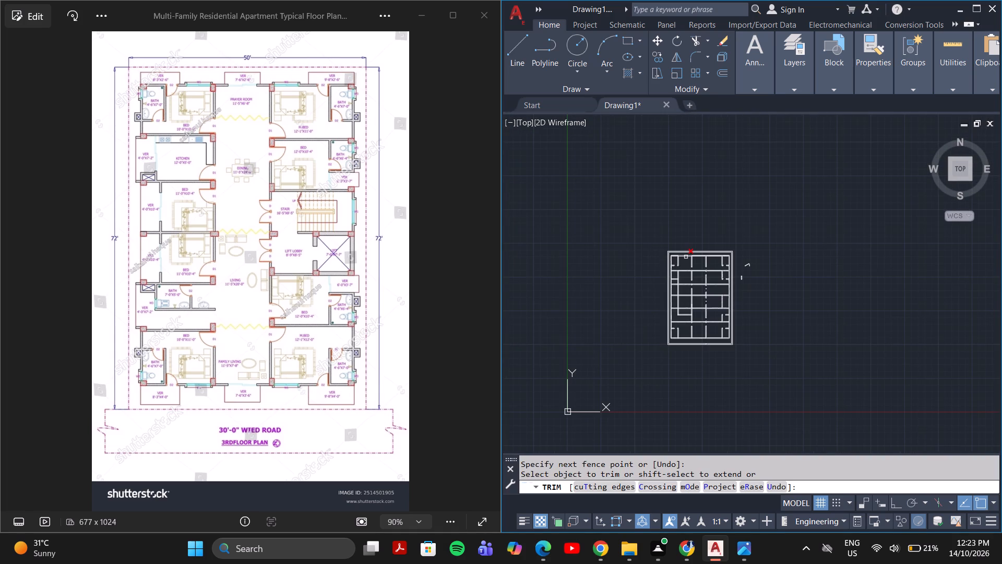
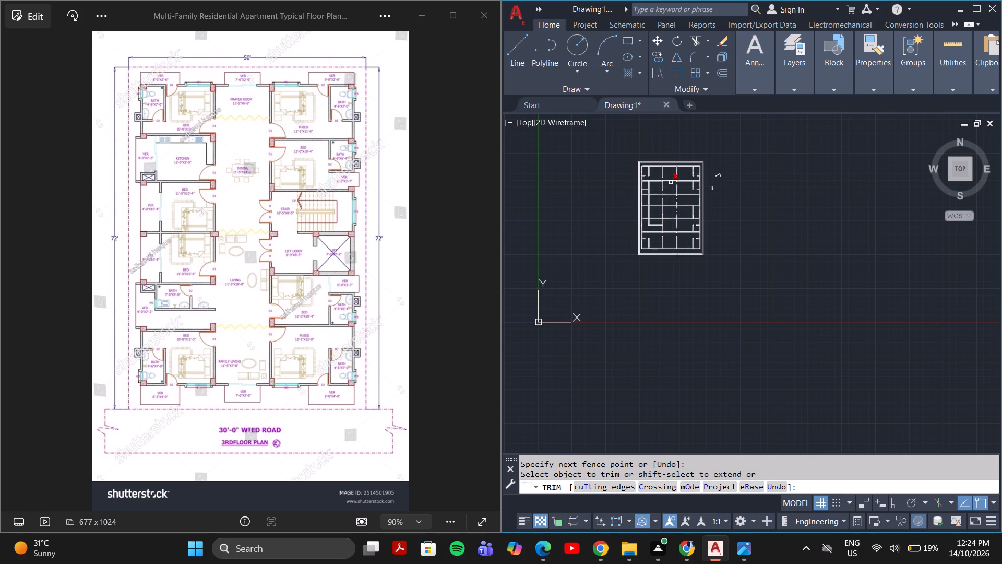
# Finish trimming and examine the wall junctions and door openings across the plan against the reference image, including the northeast bathroom opening.
pyautogui.moveTo(692, 180); pyautogui.dragTo(638, 276, button='middle')
pyautogui.scroll(4, 621, 281)
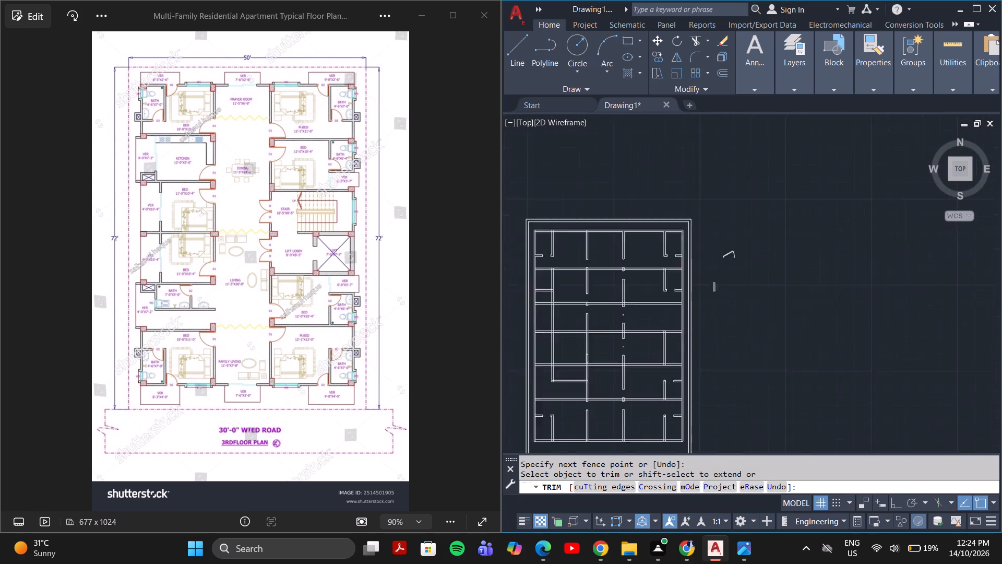
pyautogui.moveTo(595, 283); pyautogui.dragTo(768, 263, button='middle')
pyautogui.scroll(3, 728, 298)
pyautogui.scroll(-1, 734, 300)
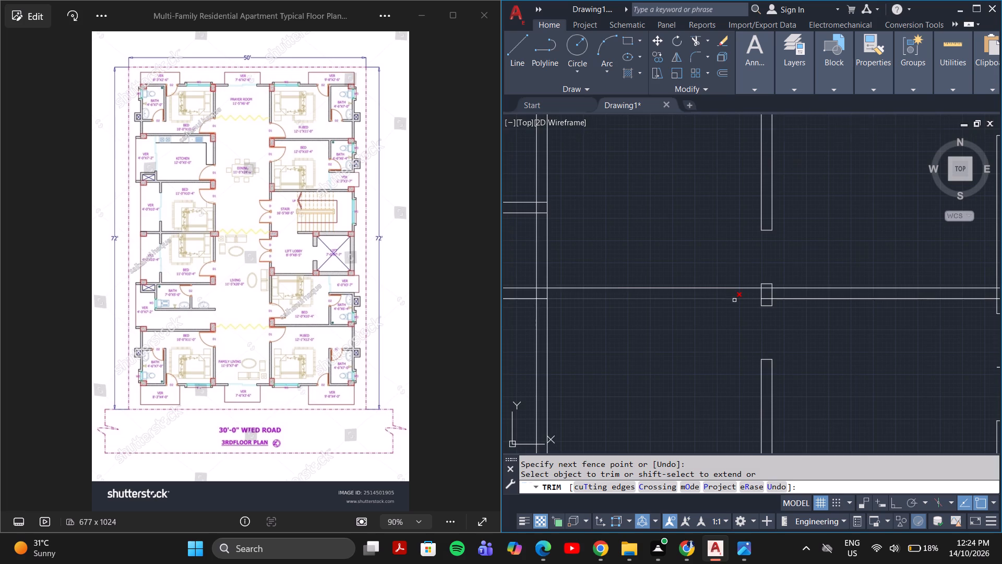
pyautogui.scroll(-2, 739, 300)
pyautogui.moveTo(772, 299); pyautogui.dragTo(738, 281, button='middle')
pyautogui.scroll(-1, 749, 281)
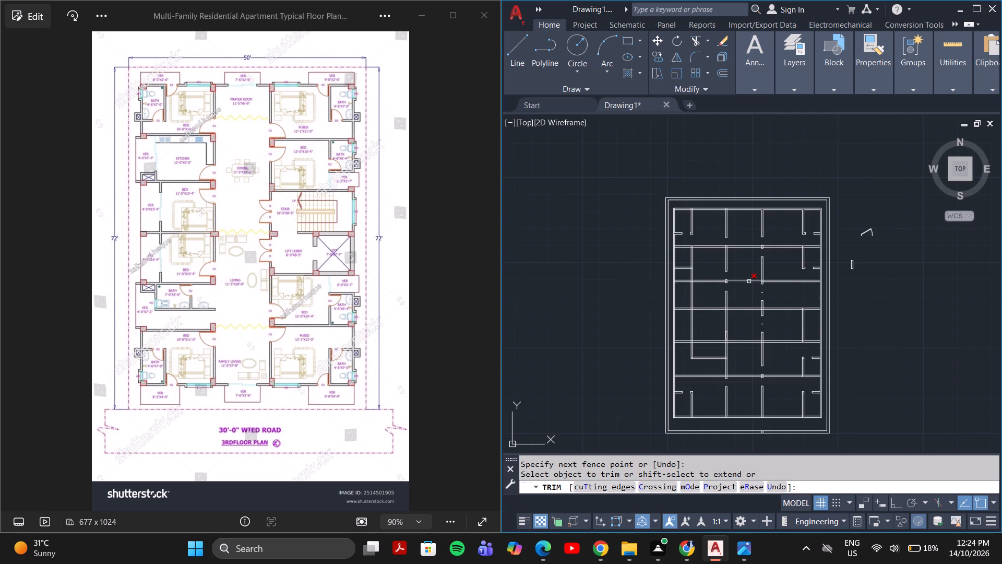
pyautogui.moveTo(605, 290); pyautogui.dragTo(622, 258, button='middle')
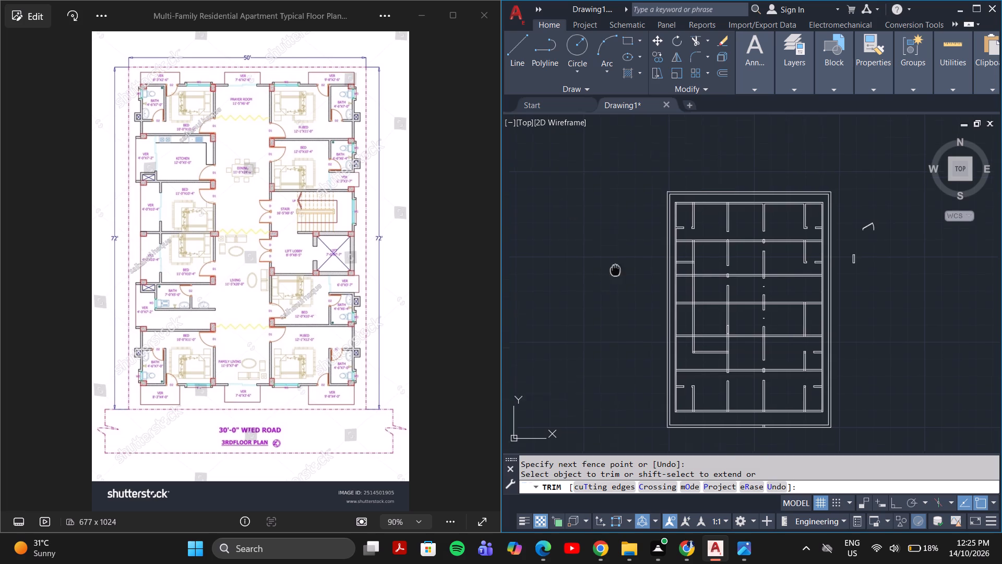
pyautogui.moveTo(622, 258); pyautogui.dragTo(634, 230, button='middle')
pyautogui.scroll(-4, 635, 231)
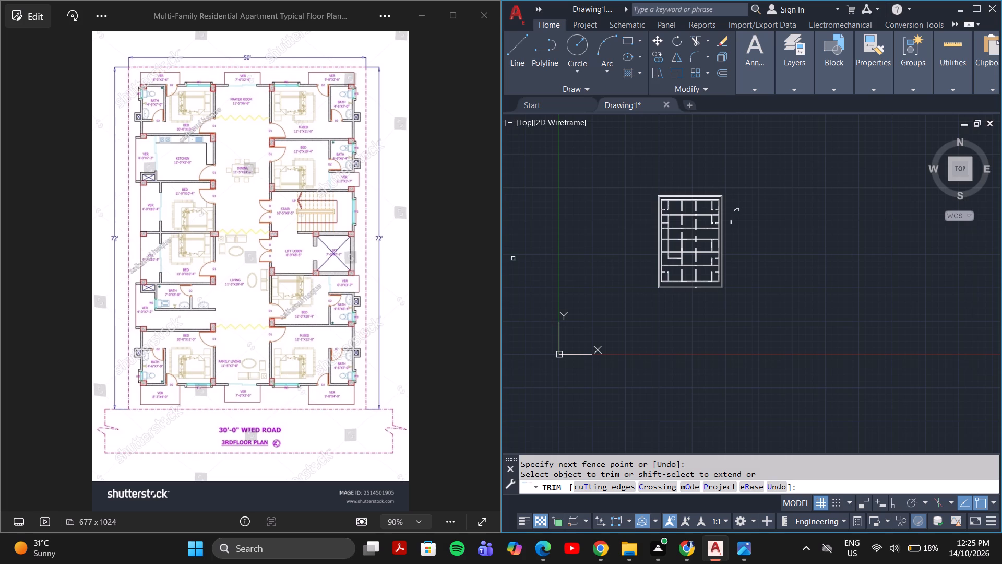
pyautogui.moveTo(629, 249); pyautogui.dragTo(589, 274, button='middle')
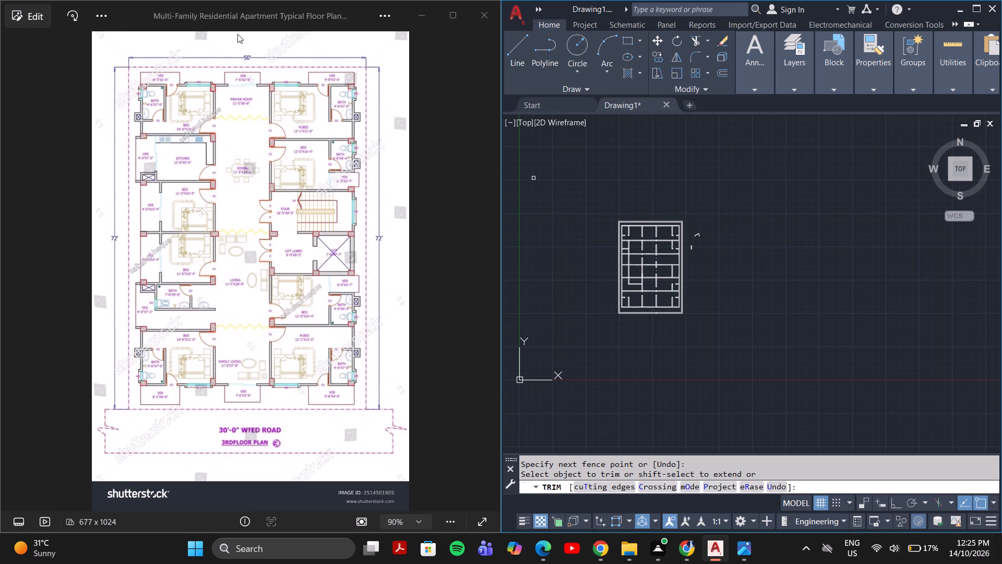
pyautogui.moveTo(631, 257); pyautogui.dragTo(584, 248, button='middle')
pyautogui.scroll(2, 584, 249)
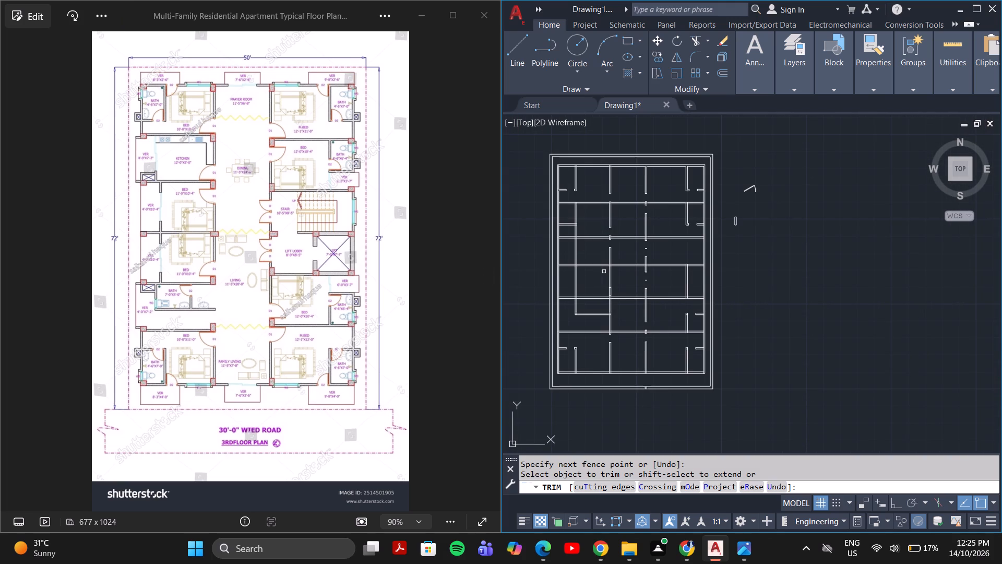
pyautogui.moveTo(765, 212); pyautogui.dragTo(796, 319, button='middle')
pyautogui.scroll(2, 797, 317)
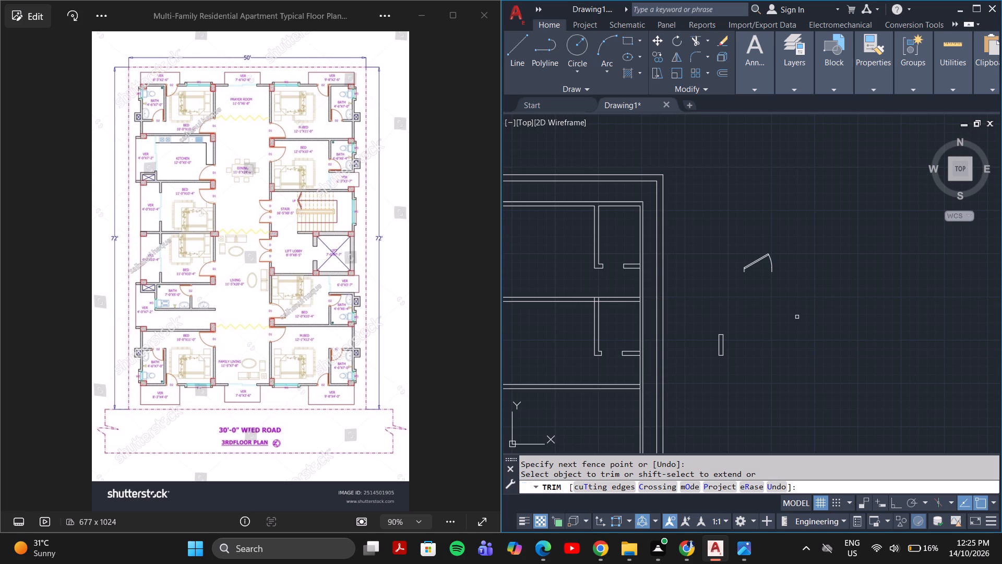
pyautogui.press('Escape')
pyautogui.press('Escape')
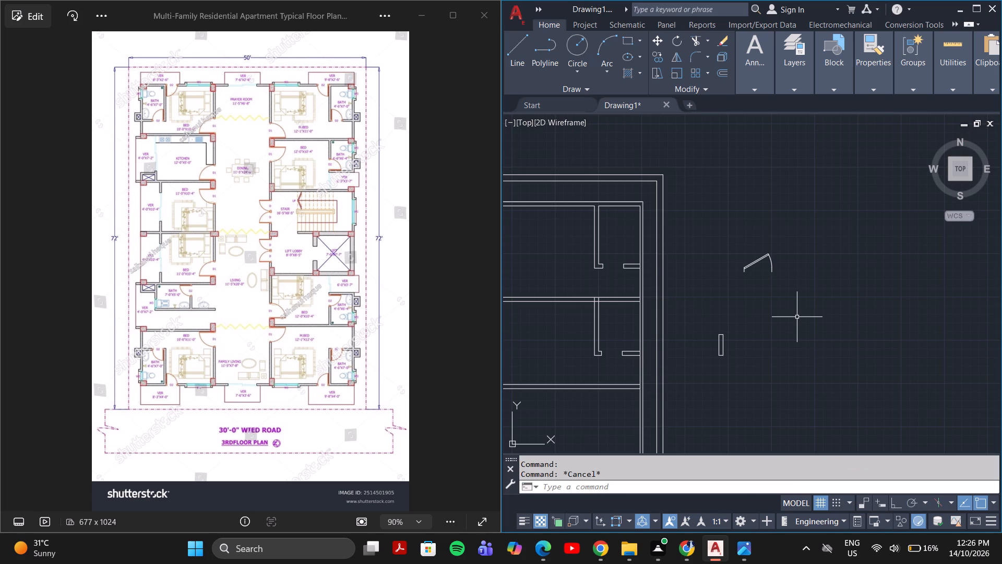
pyautogui.moveTo(762, 308); pyautogui.dragTo(902, 312, button='middle')
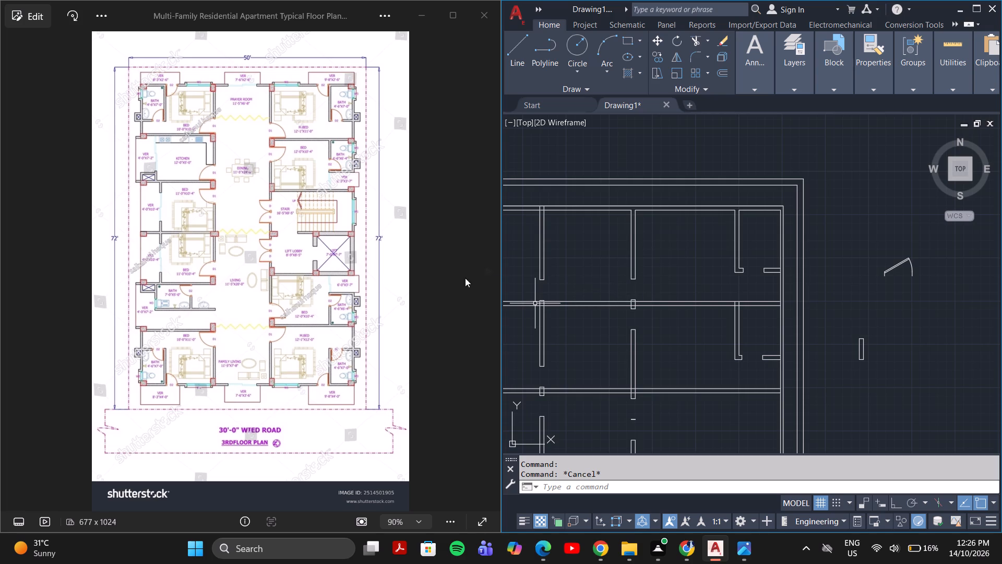
pyautogui.scroll(-2, 565, 256)
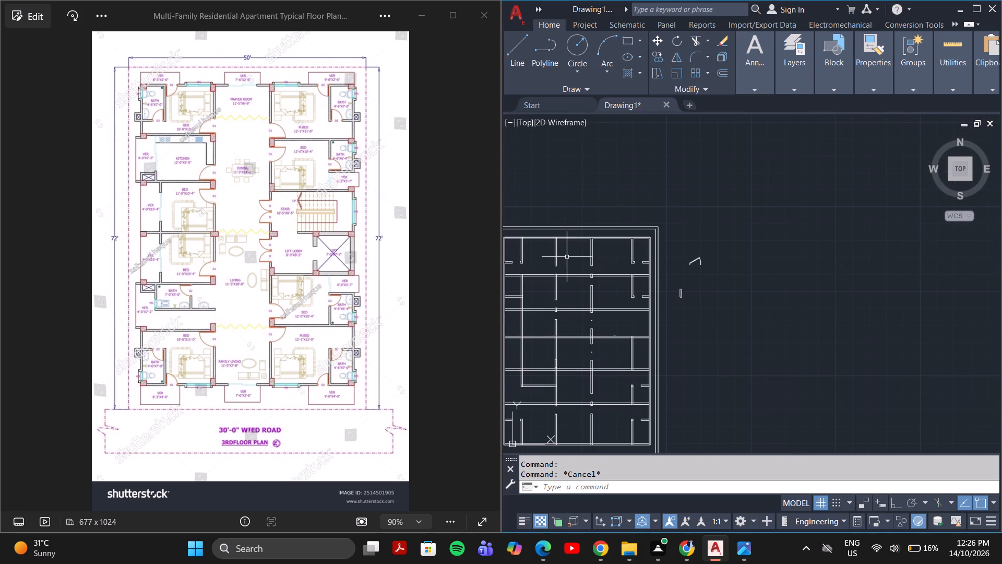
pyautogui.scroll(-1, 567, 257)
pyautogui.moveTo(567, 257); pyautogui.dragTo(645, 254, button='middle')
pyautogui.scroll(3, 612, 260)
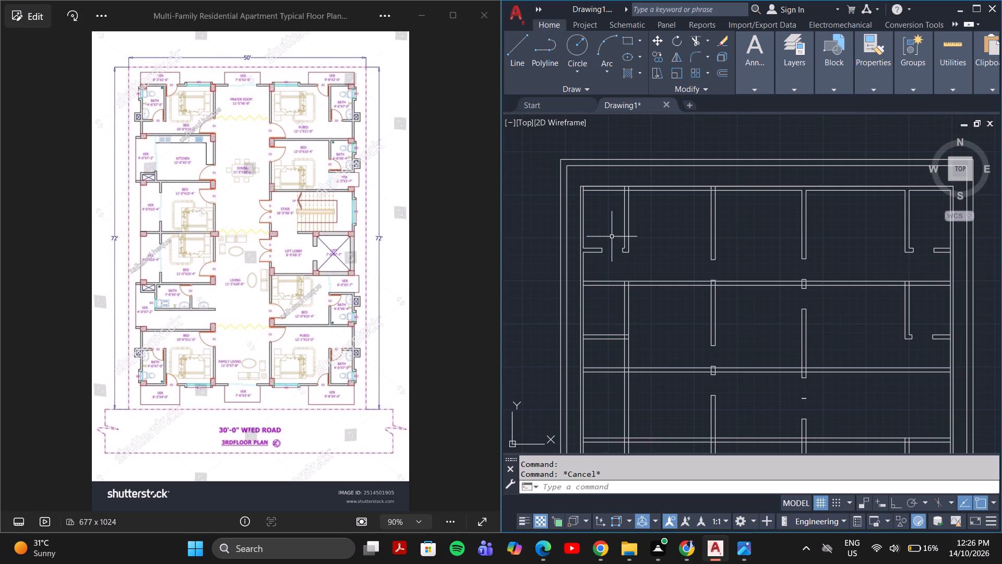
pyautogui.scroll(-1, 177, 112)
pyautogui.moveTo(177, 112); pyautogui.dragTo(190, 192, button='middle')
pyautogui.moveTo(750, 232); pyautogui.dragTo(568, 250, button='middle')
pyautogui.moveTo(568, 250); pyautogui.dragTo(556, 248, button='middle')
pyautogui.moveTo(936, 253); pyautogui.dragTo(807, 260, button='middle')
pyautogui.scroll(3, 784, 260)
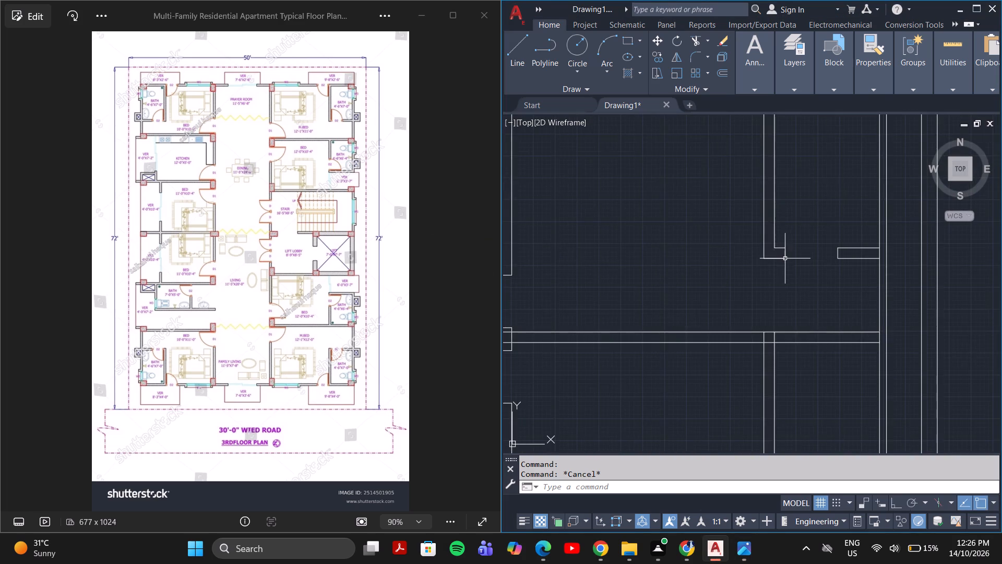
# Scale the door symbol east of the plan with the Reference option, using the bottom end of its hinge-side jamb as base point.
pyautogui.scroll(-1, 786, 257)
pyautogui.moveTo(866, 266); pyautogui.dragTo(754, 291, button='middle')
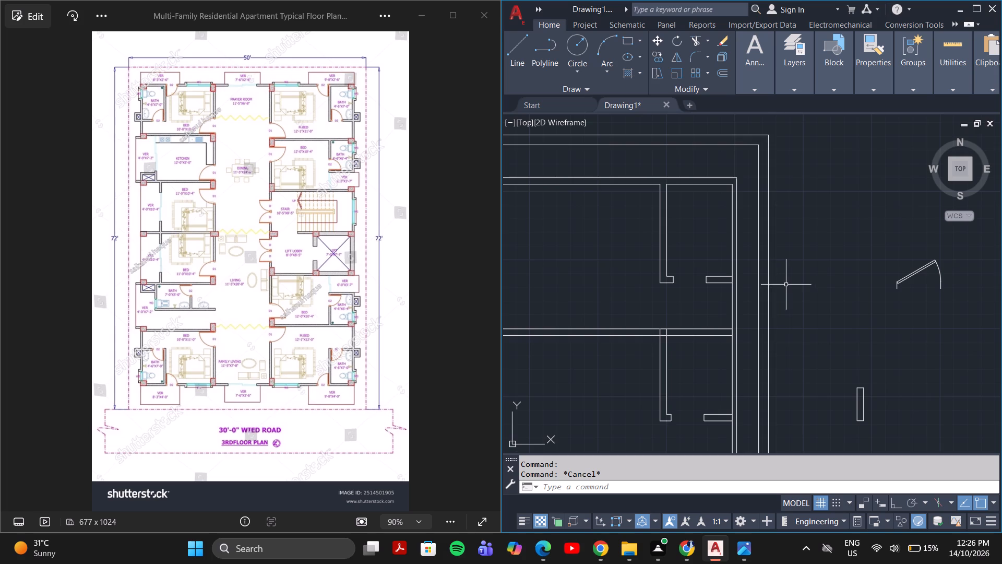
pyautogui.write('sc')
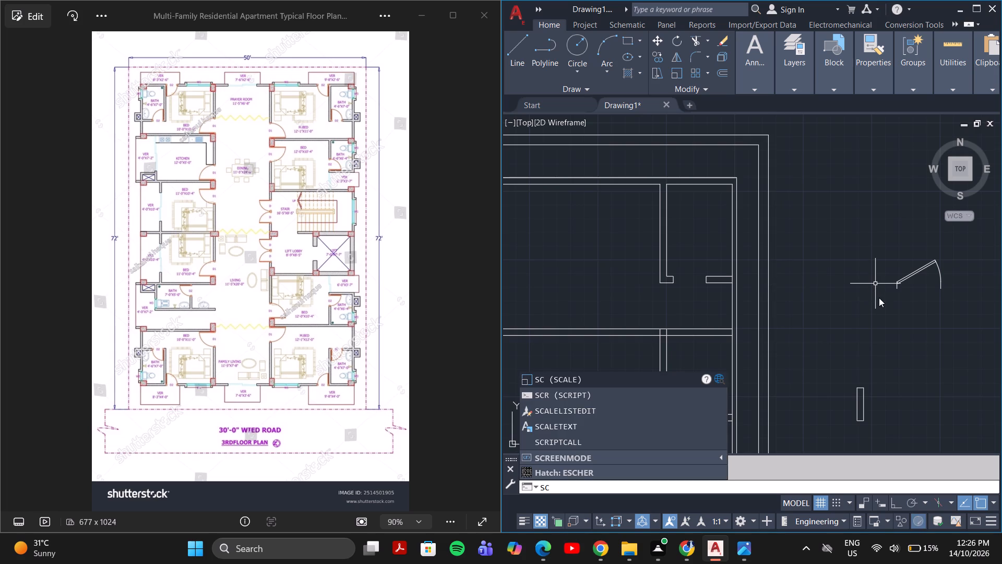
pyautogui.press('Return')
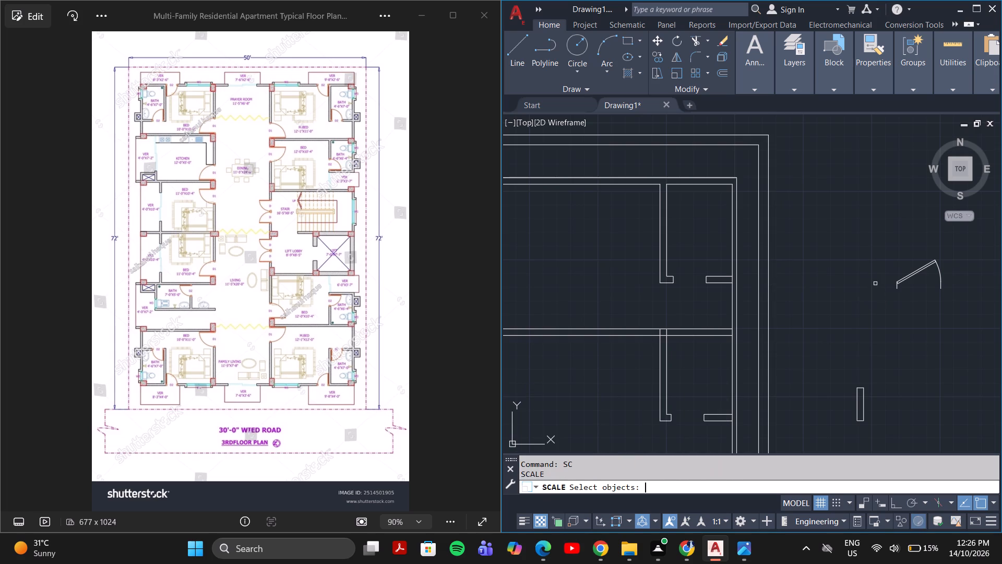
pyautogui.moveTo(910, 291); pyautogui.dragTo(757, 312, button='middle')
pyautogui.scroll(-1, 757, 312)
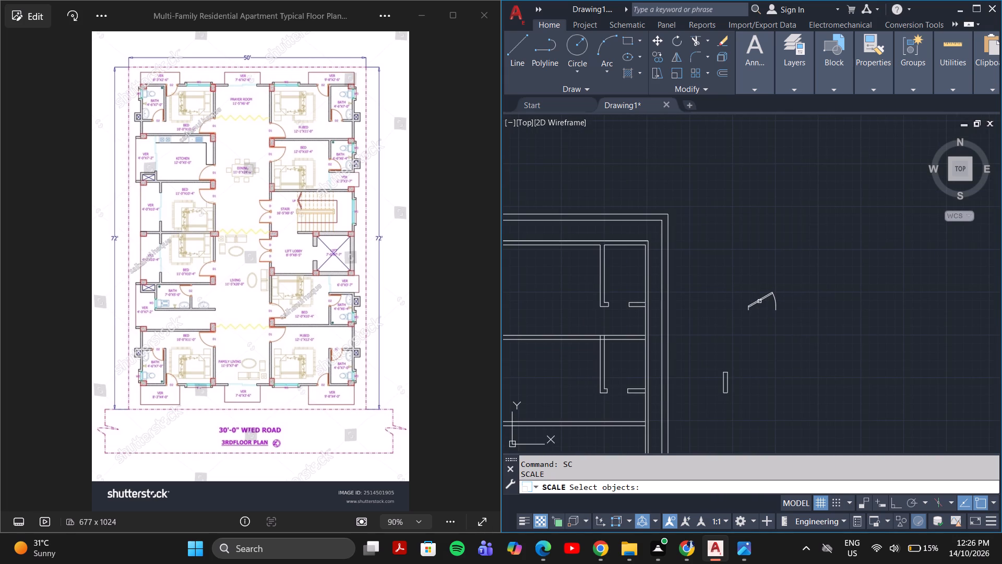
pyautogui.click(759, 301)
pyautogui.press('Return')
pyautogui.scroll(4, 760, 303)
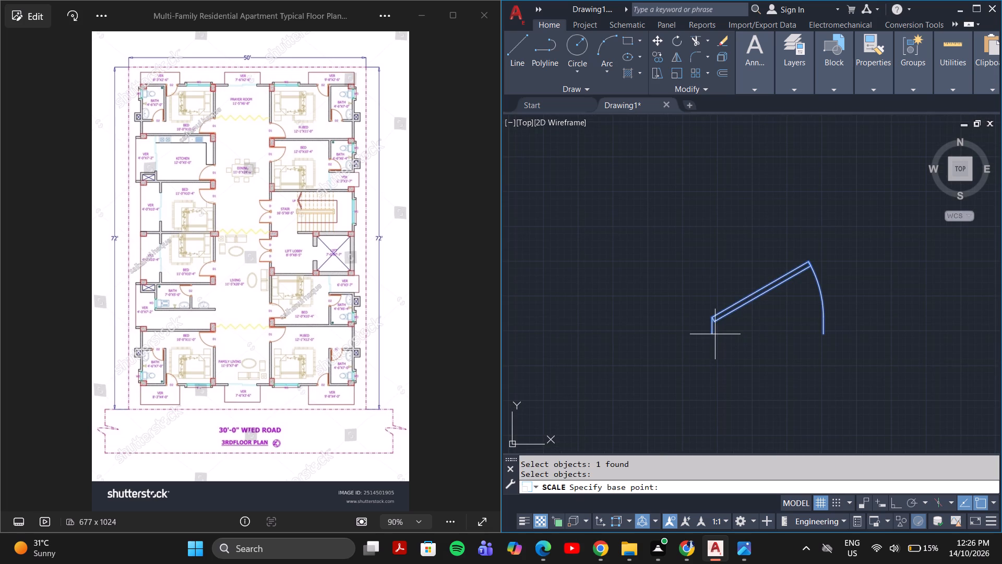
pyautogui.click(713, 333)
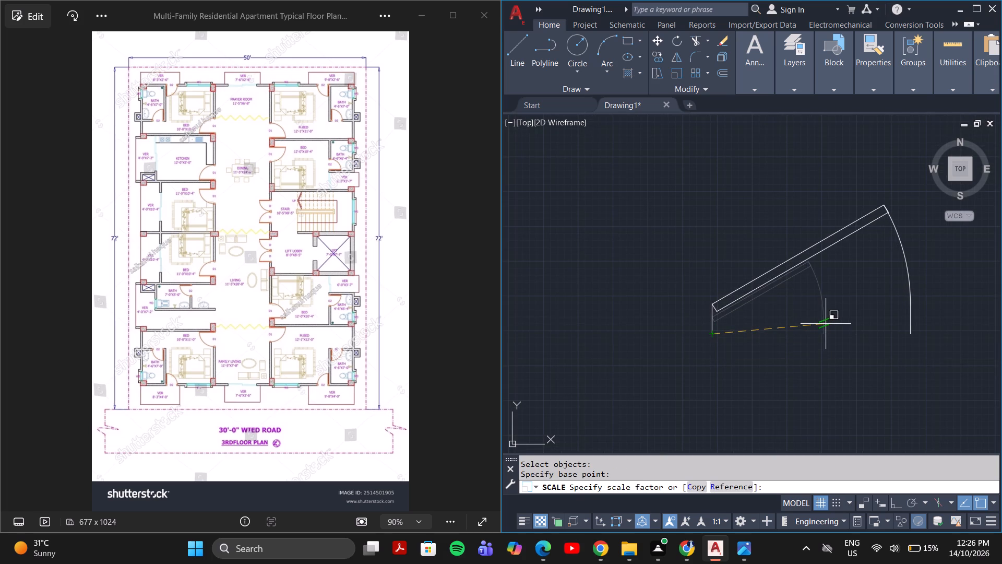
pyautogui.press('r')
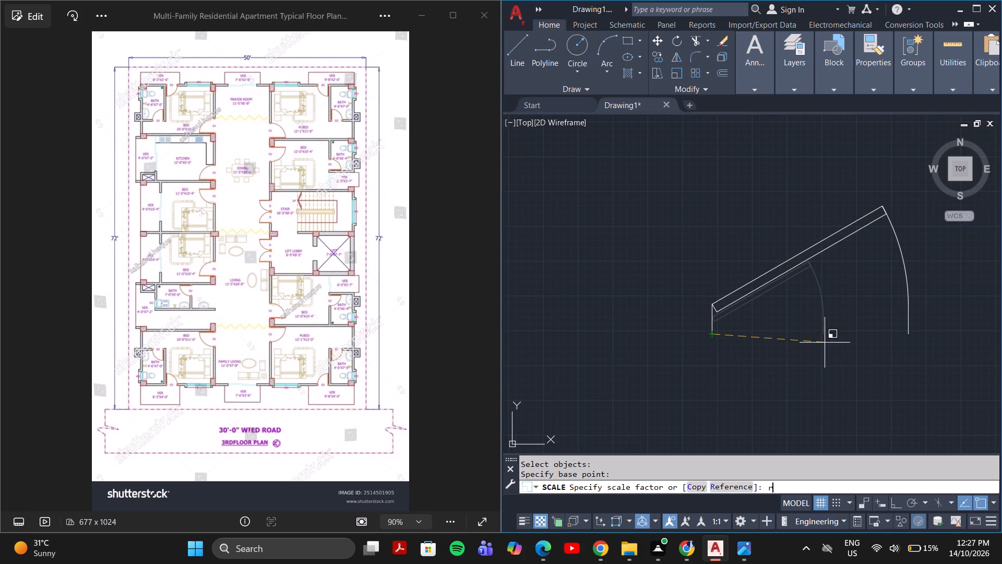
pyautogui.press('Return')
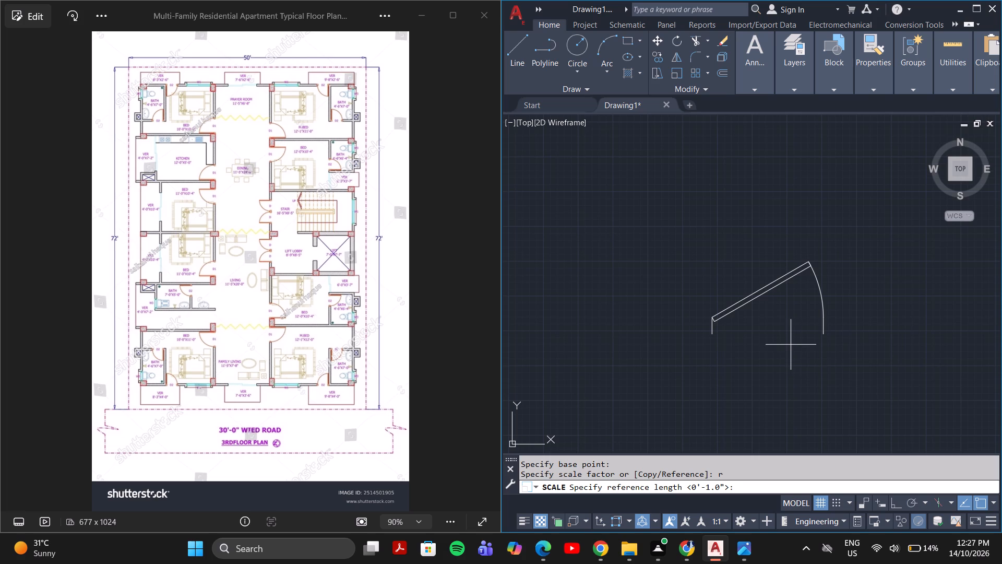
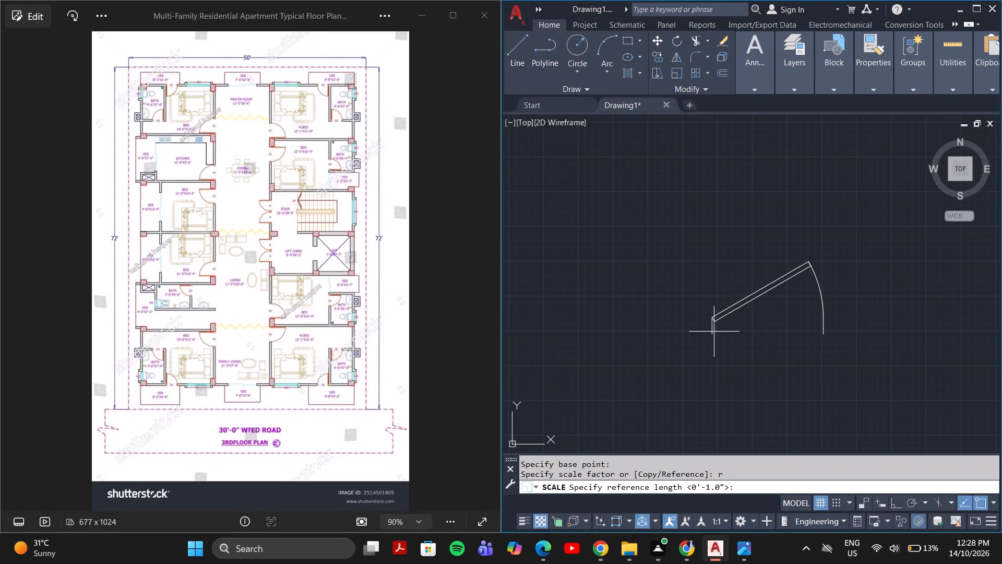
# Define the door symbol's scale reference length from the bottom end of its hinge-side jamb to the lower end of its swing arc.
pyautogui.scroll(2, 711, 334)
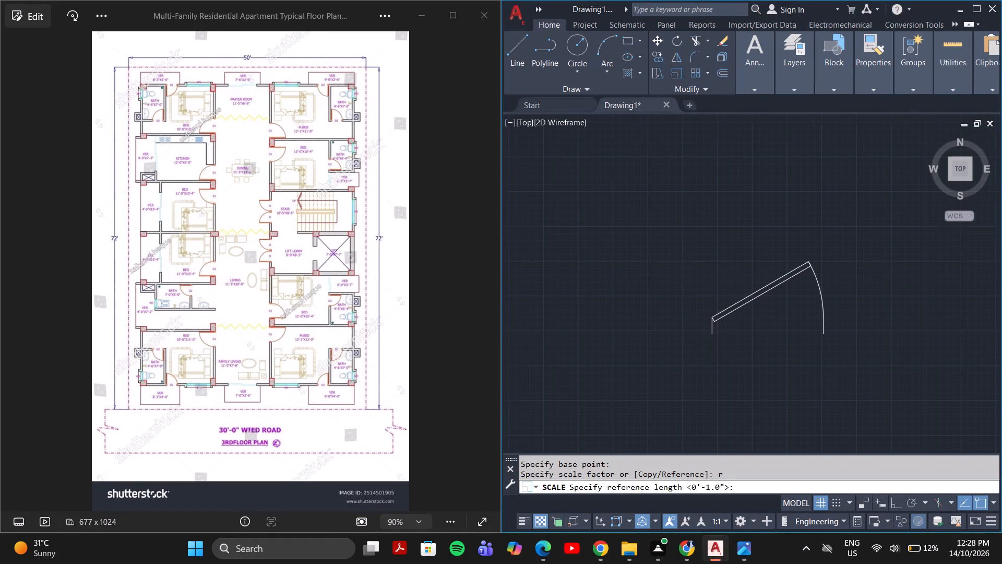
pyautogui.scroll(2, 711, 334)
pyautogui.click(707, 338)
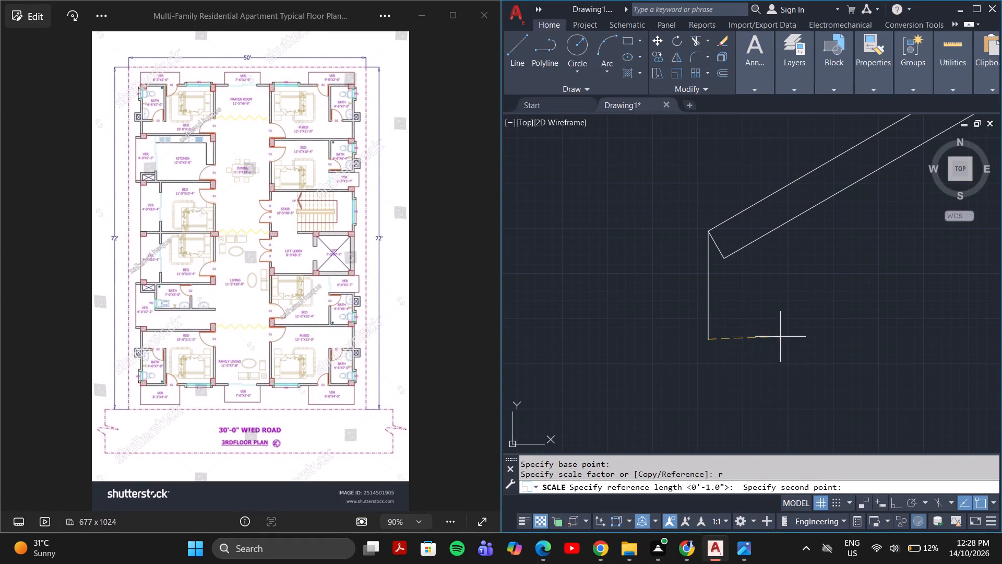
pyautogui.scroll(-2, 782, 337)
pyautogui.moveTo(782, 337); pyautogui.dragTo(564, 307, button='middle')
pyautogui.scroll(1, 626, 316)
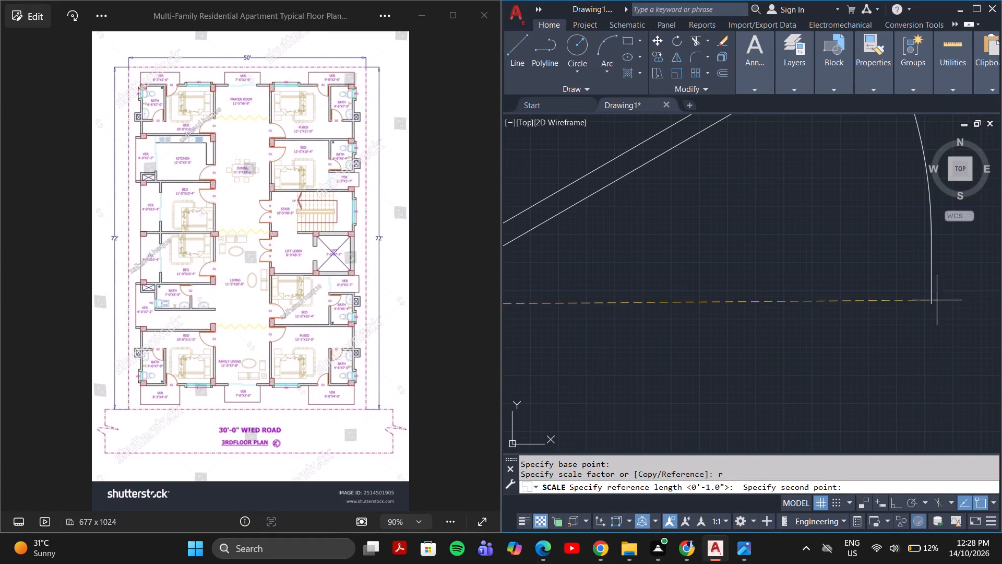
pyautogui.scroll(4, 929, 303)
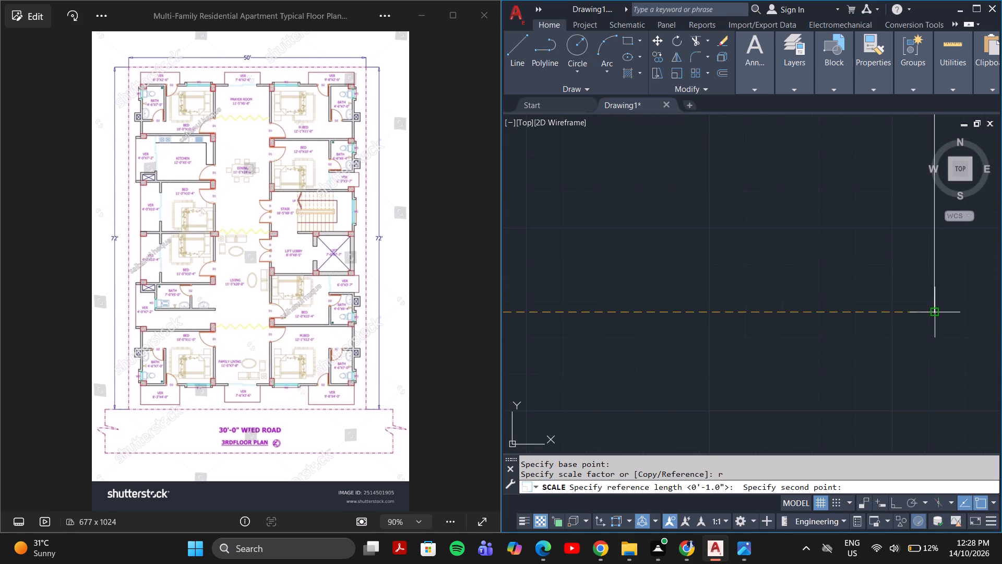
pyautogui.click(935, 310)
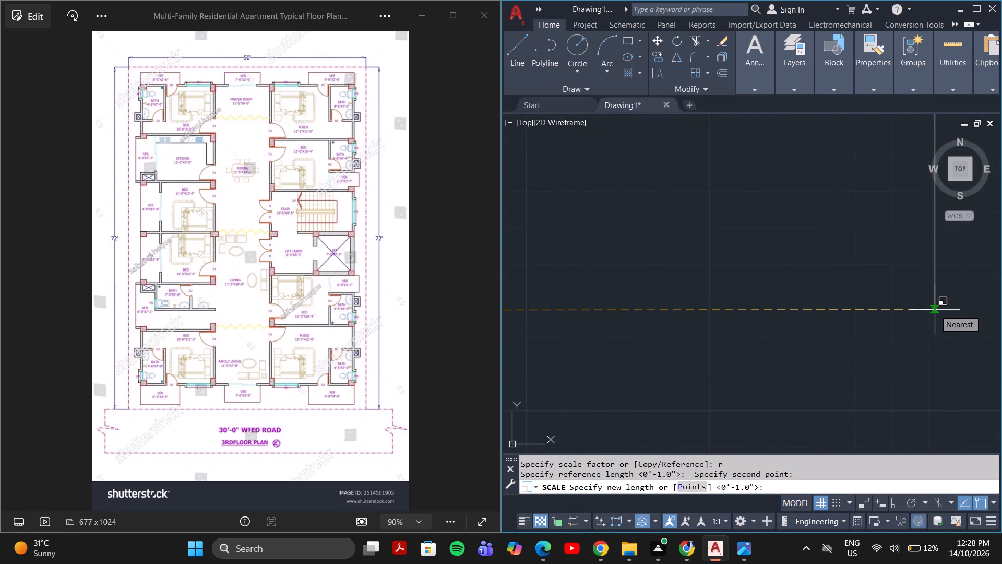
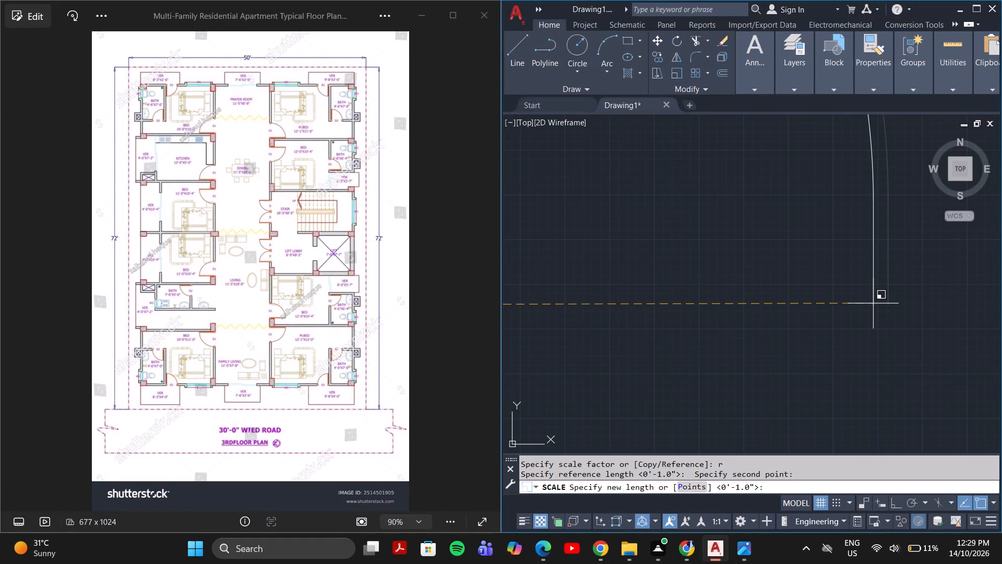
# Scale the door symbol to a new length picked between the lower corners of the upper-right bath opening.
pyautogui.press('p')
pyautogui.press('Return')
pyautogui.scroll(-6, 806, 293)
pyautogui.scroll(-3, 751, 288)
pyautogui.moveTo(690, 288); pyautogui.dragTo(754, 297, button='middle')
pyautogui.scroll(3, 704, 306)
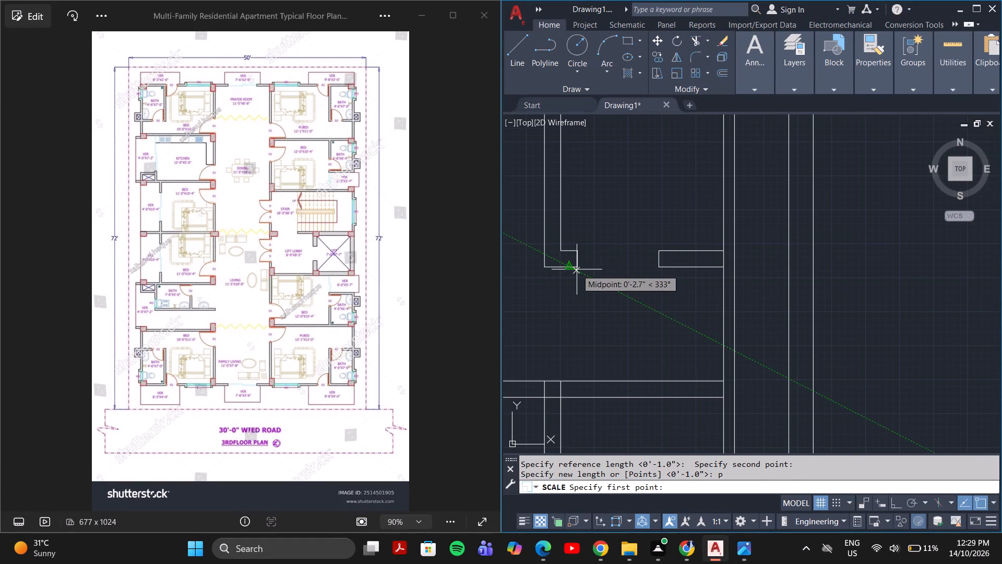
pyautogui.moveTo(577, 265); pyautogui.dragTo(590, 269)
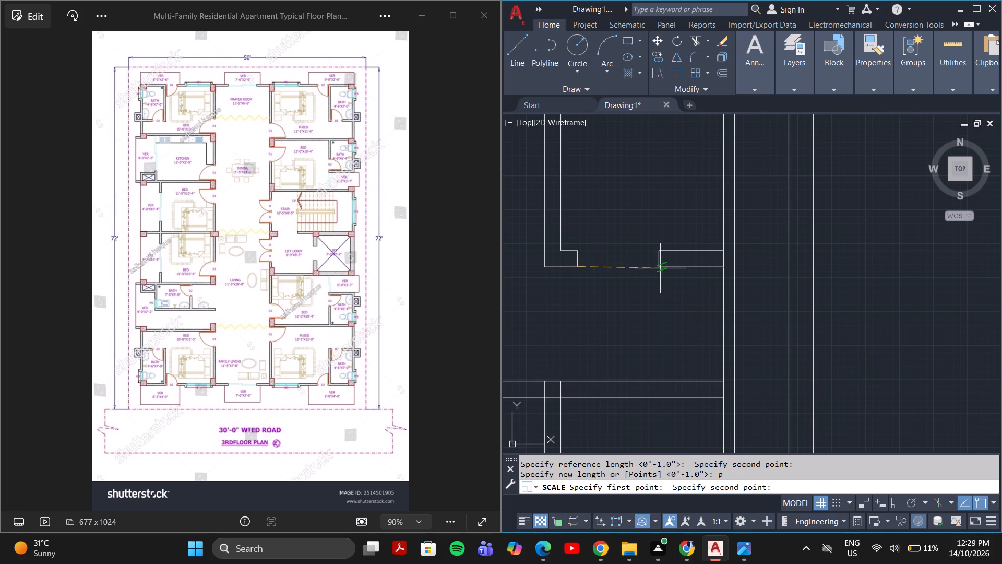
pyautogui.click(660, 268)
pyautogui.scroll(-3, 684, 289)
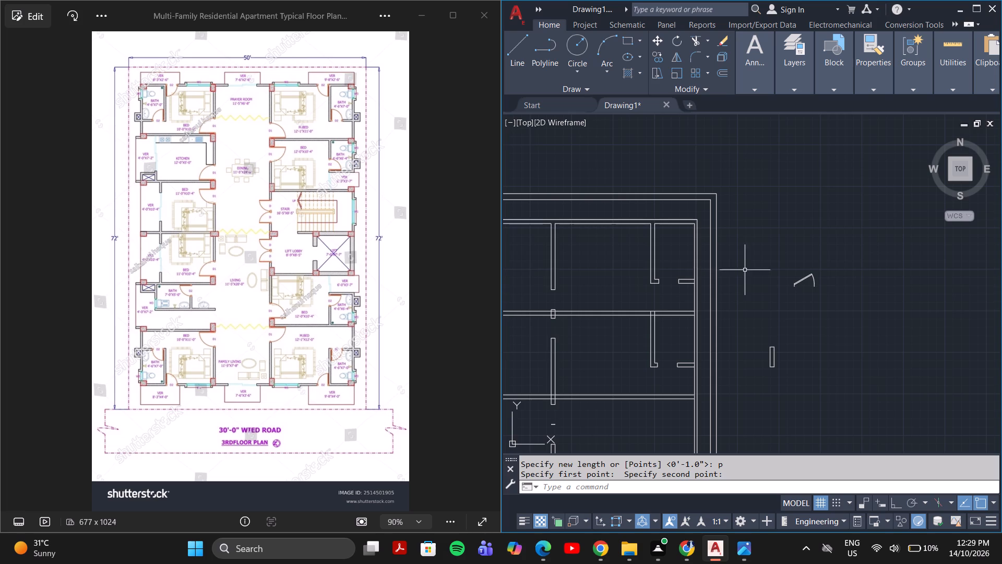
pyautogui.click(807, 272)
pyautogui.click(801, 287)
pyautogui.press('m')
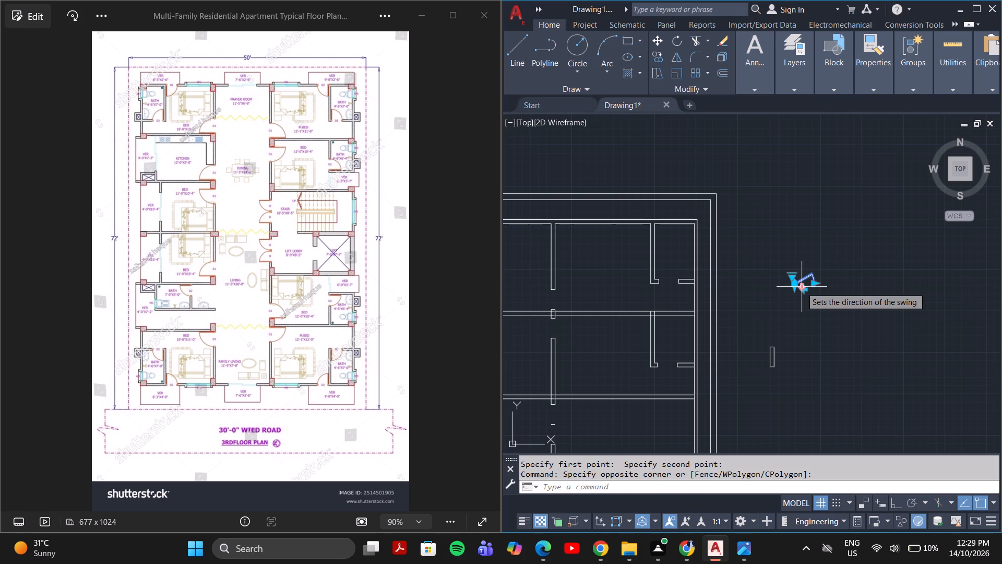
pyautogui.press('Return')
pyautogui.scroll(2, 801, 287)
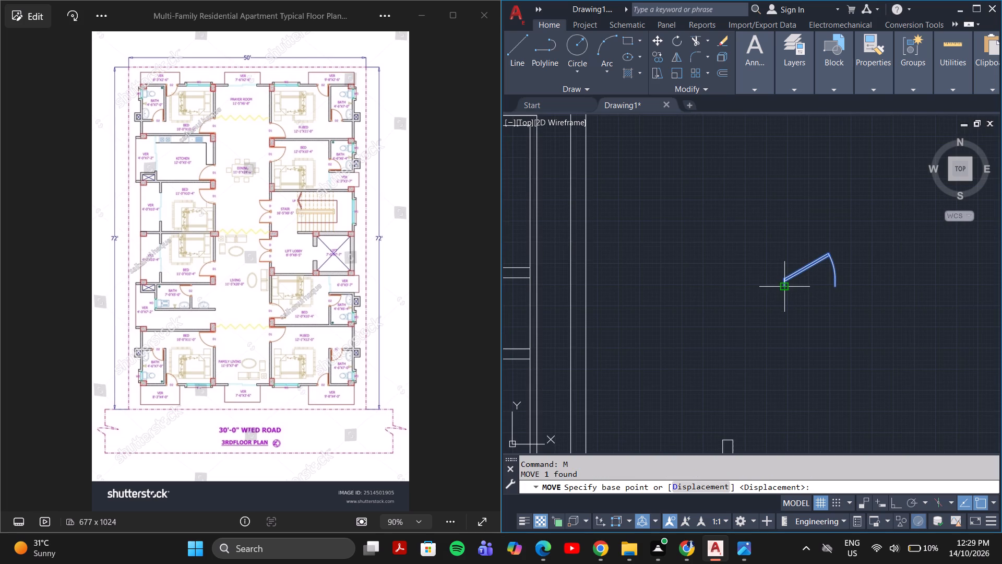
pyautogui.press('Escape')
# Copy the scaled door symbol from its hinge-side jamb's lower end into the two upper bath openings along the plan's right side.
pyautogui.write('co')
pyautogui.press('Return')
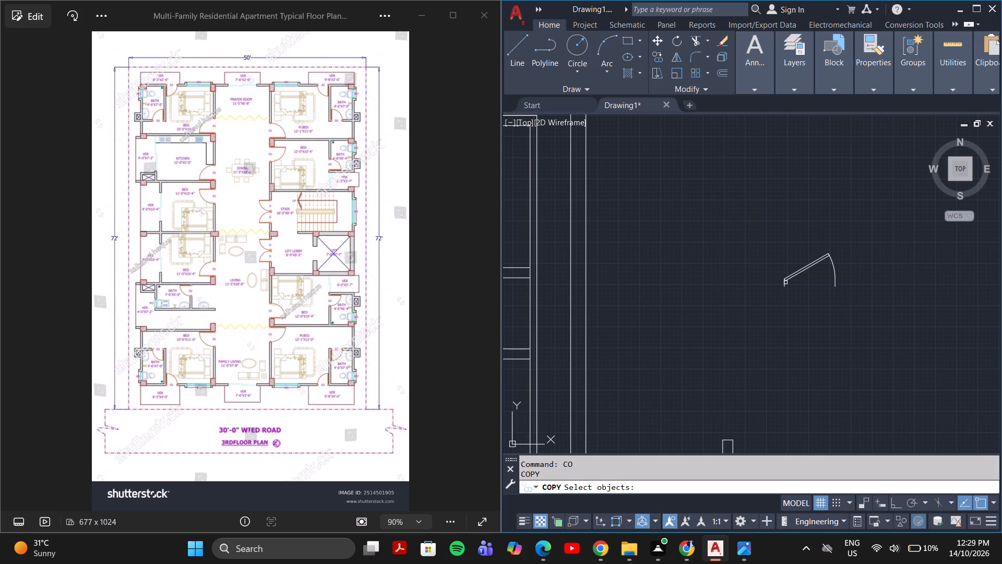
pyautogui.click(785, 279)
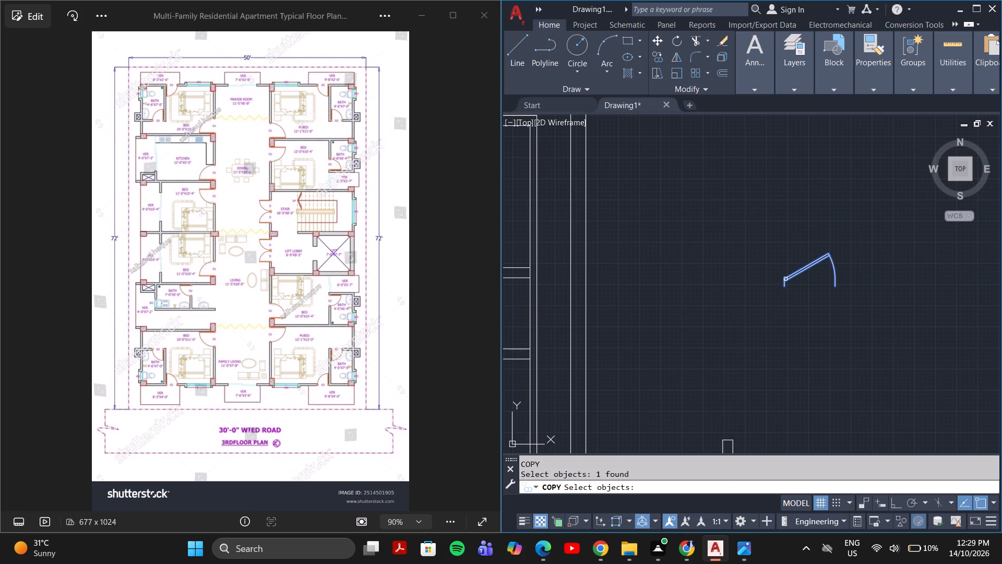
pyautogui.press('Return')
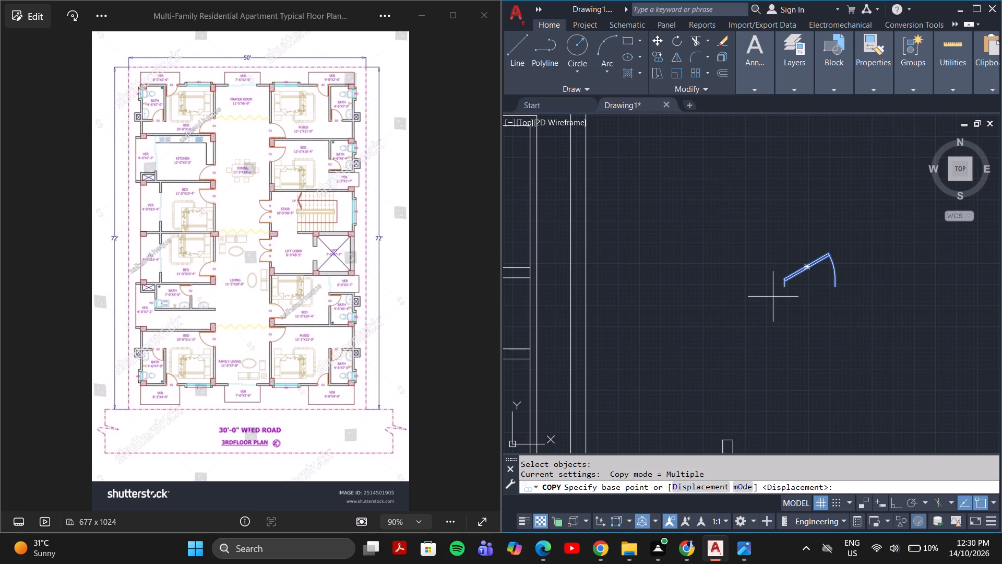
pyautogui.click(784, 286)
pyautogui.scroll(-3, 638, 252)
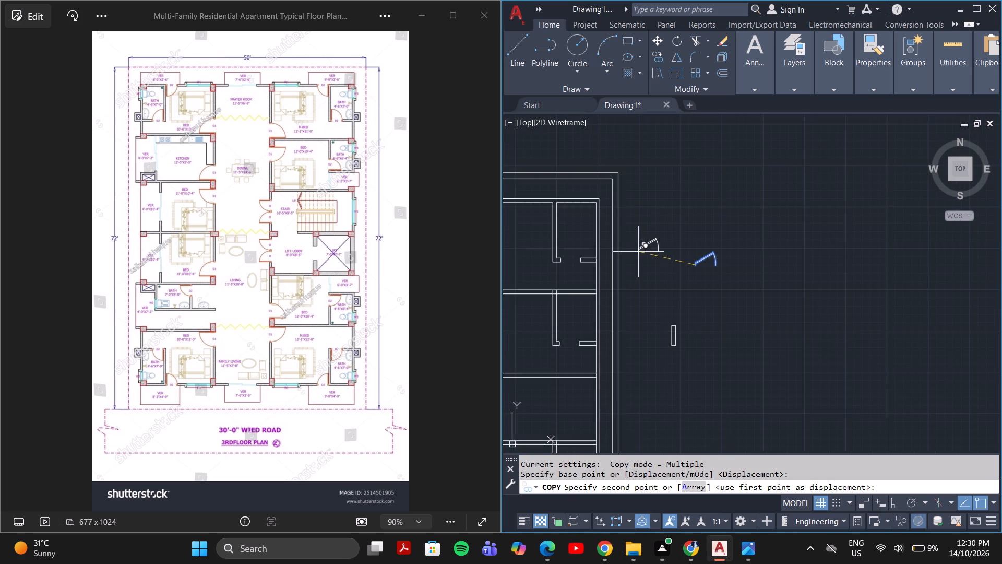
pyautogui.moveTo(600, 257); pyautogui.dragTo(712, 267, button='middle')
pyautogui.scroll(3, 672, 276)
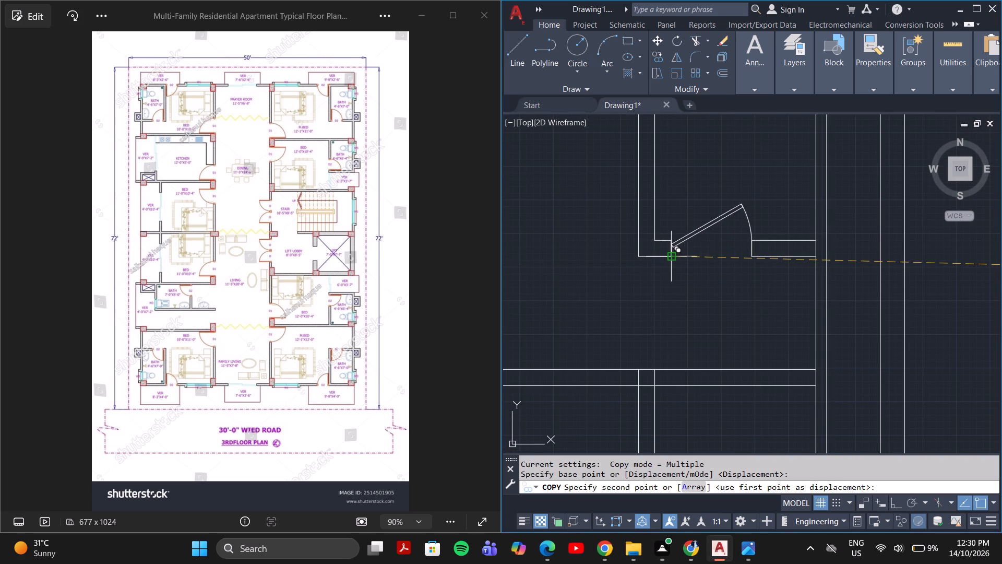
pyautogui.click(670, 253)
pyautogui.scroll(-4, 673, 260)
pyautogui.scroll(4, 674, 337)
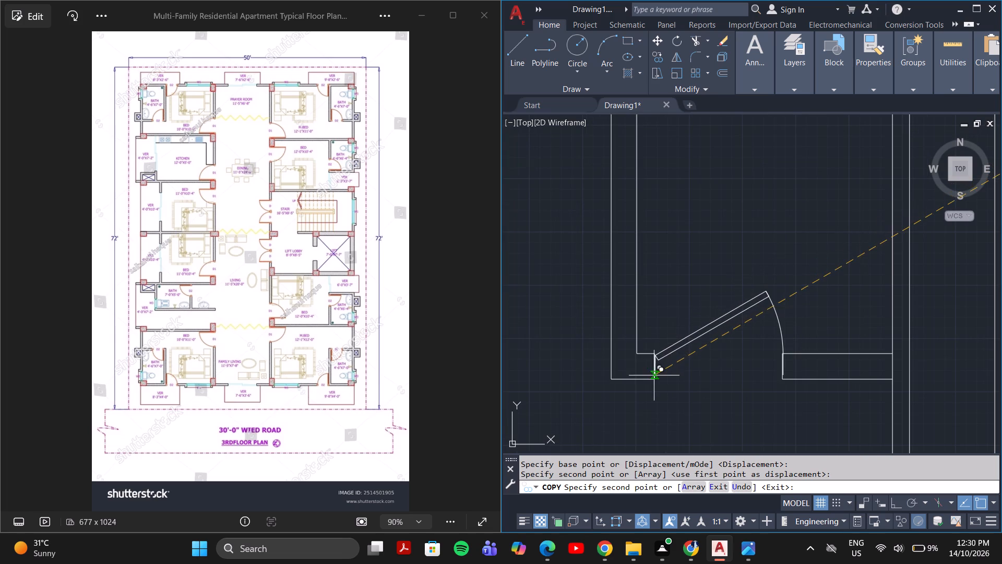
pyautogui.click(654, 379)
# Place another door copy in the third bath opening down the plan's right side, at the inner wall's lower jamb corner.
pyautogui.moveTo(657, 328); pyautogui.dragTo(660, 262, button='middle')
pyautogui.scroll(-3, 663, 296)
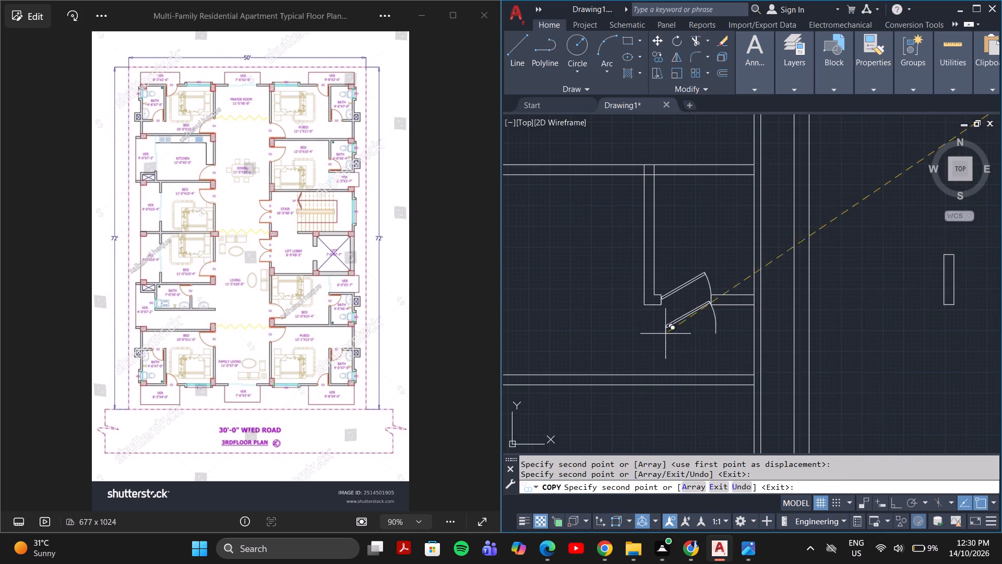
pyautogui.moveTo(665, 342); pyautogui.dragTo(670, 267, button='middle')
pyautogui.moveTo(662, 351); pyautogui.dragTo(654, 262, button='middle')
pyautogui.scroll(-1, 654, 316)
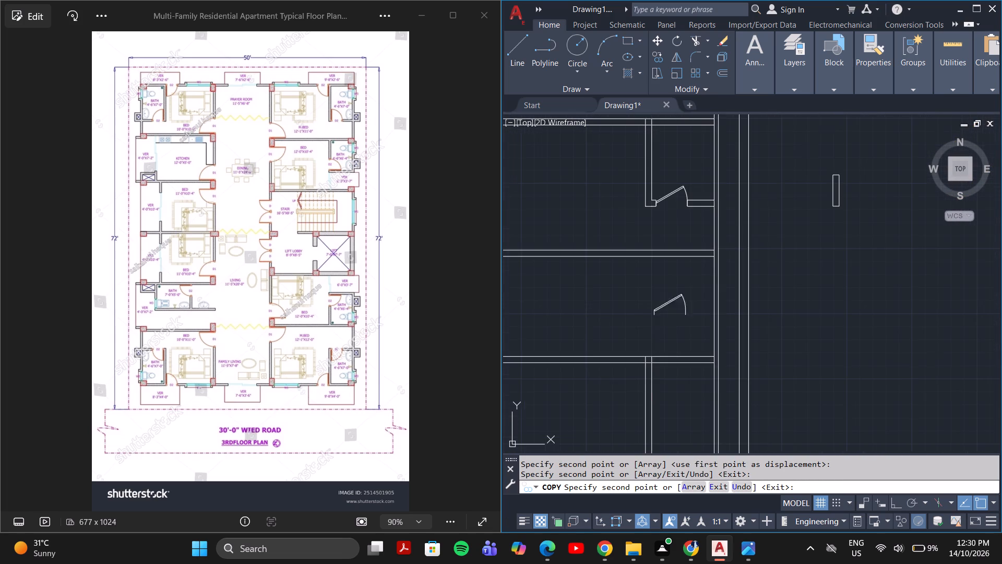
pyautogui.scroll(-1, 657, 369)
pyautogui.moveTo(657, 369); pyautogui.dragTo(658, 320, button='middle')
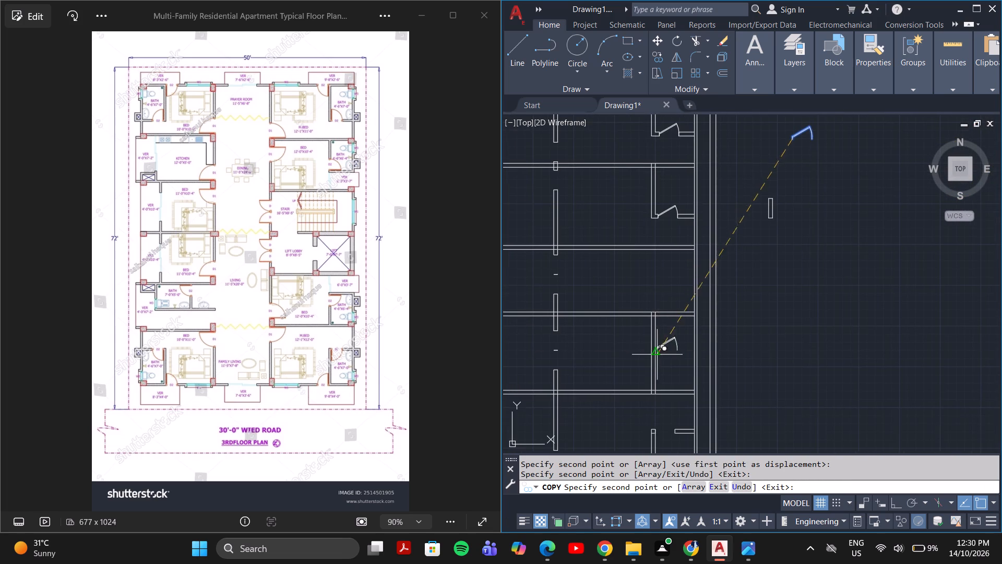
pyautogui.moveTo(657, 355); pyautogui.dragTo(664, 269, button='middle')
pyautogui.scroll(5, 659, 354)
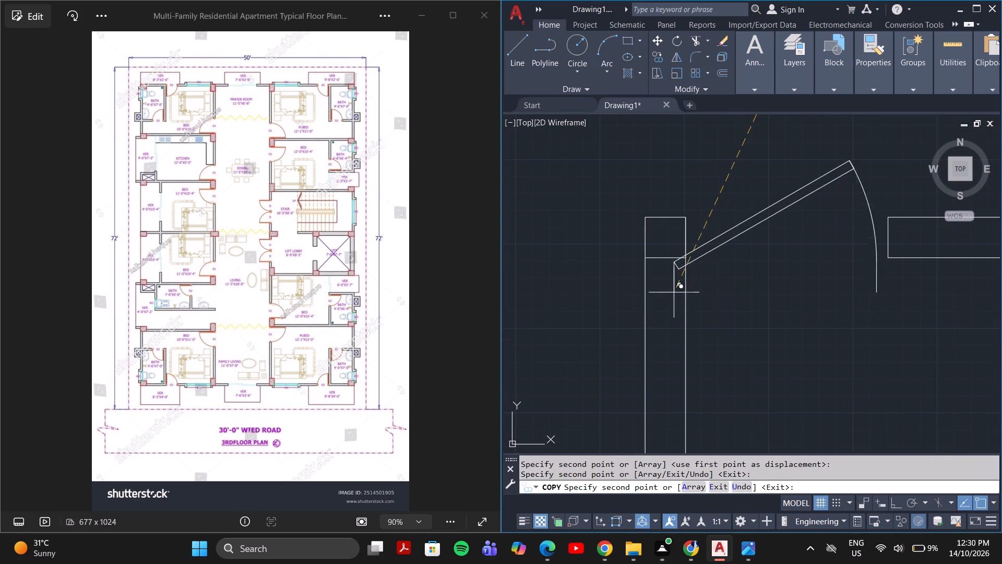
pyautogui.click(687, 257)
# Place another door copy in the lower-right master bedroom's bath opening, at the inner wall's lower jamb corner.
pyautogui.scroll(-3, 695, 298)
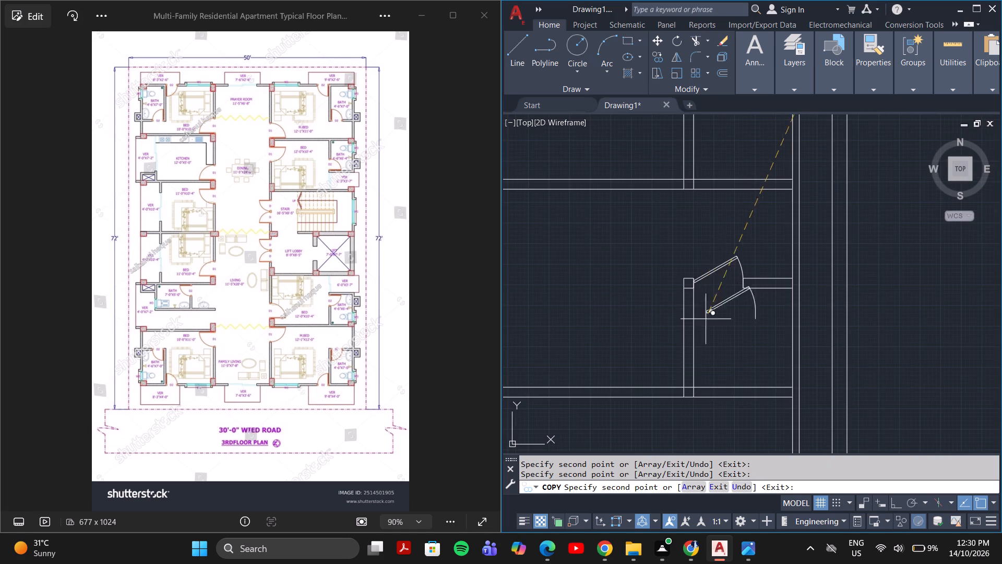
pyautogui.scroll(-1, 709, 338)
pyautogui.moveTo(709, 338); pyautogui.dragTo(705, 243, button='middle')
pyautogui.scroll(3, 715, 358)
pyautogui.scroll(-3, 671, 324)
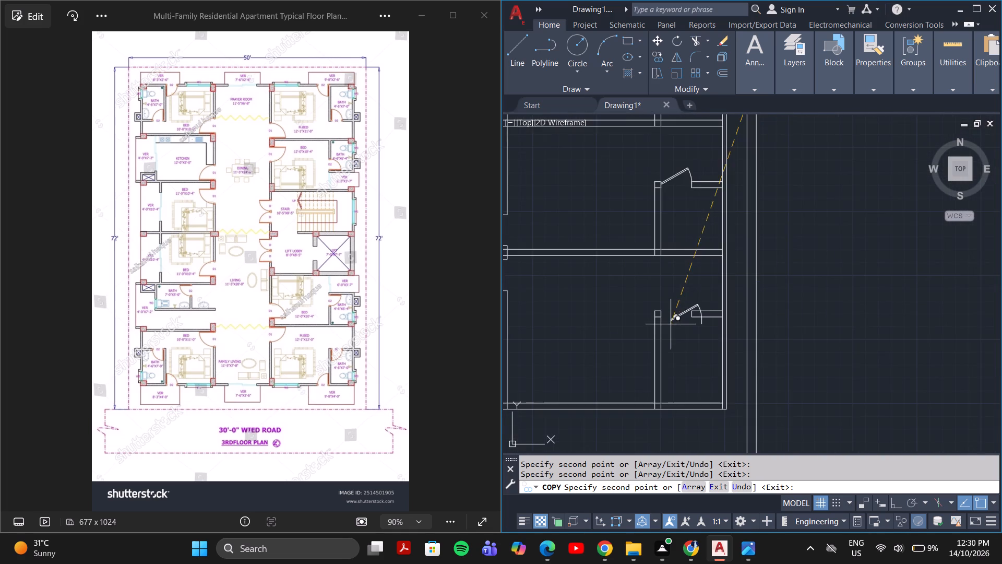
pyautogui.scroll(-2, 673, 344)
pyautogui.middleClick(673, 344)
pyautogui.scroll(-1, 673, 344)
pyautogui.scroll(4, 665, 319)
pyautogui.moveTo(677, 340); pyautogui.dragTo(678, 335, button='middle')
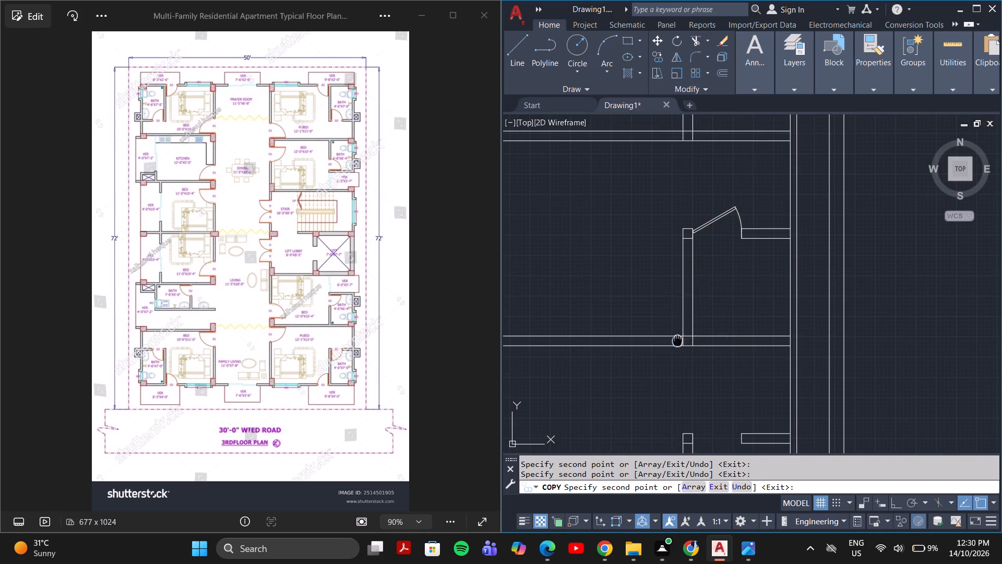
pyautogui.moveTo(678, 335); pyautogui.dragTo(678, 242, button='middle')
pyautogui.scroll(4, 703, 350)
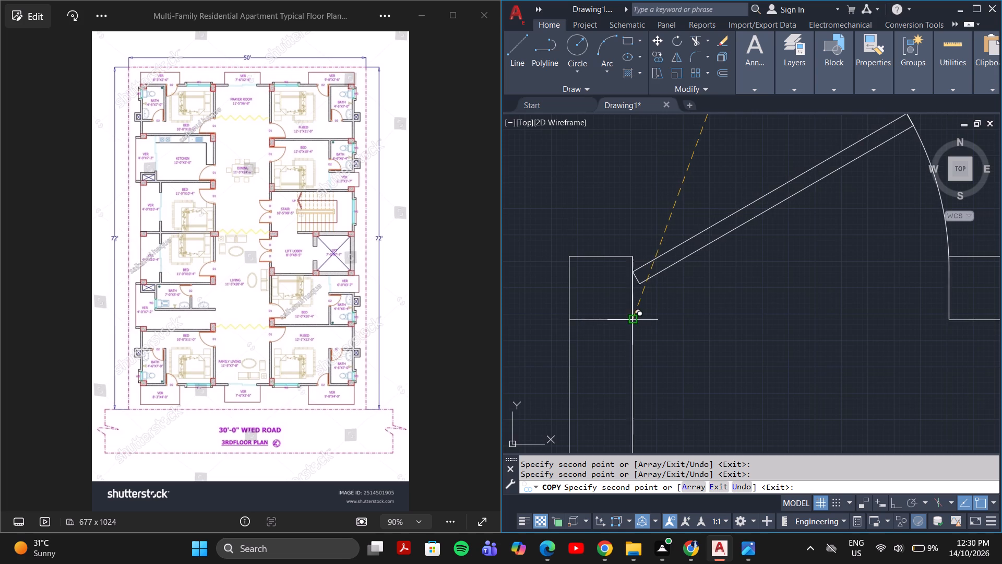
pyautogui.click(634, 321)
# Place another door copy in the lower-left bath opening, at the lower corner of the wall stub by the outer wall.
pyautogui.scroll(-7, 637, 320)
pyautogui.moveTo(621, 310); pyautogui.dragTo(687, 285, button='middle')
pyautogui.scroll(-2, 669, 295)
pyautogui.moveTo(657, 302); pyautogui.dragTo(733, 282, button='middle')
pyautogui.moveTo(617, 278); pyautogui.dragTo(682, 276, button='middle')
pyautogui.scroll(4, 665, 283)
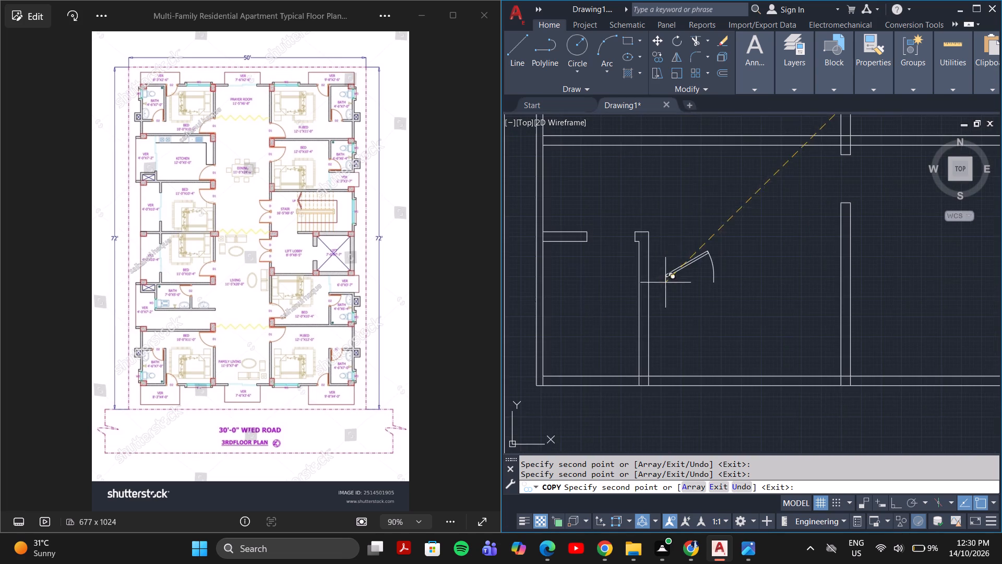
pyautogui.moveTo(624, 271); pyautogui.dragTo(673, 267, button='middle')
pyautogui.scroll(4, 635, 231)
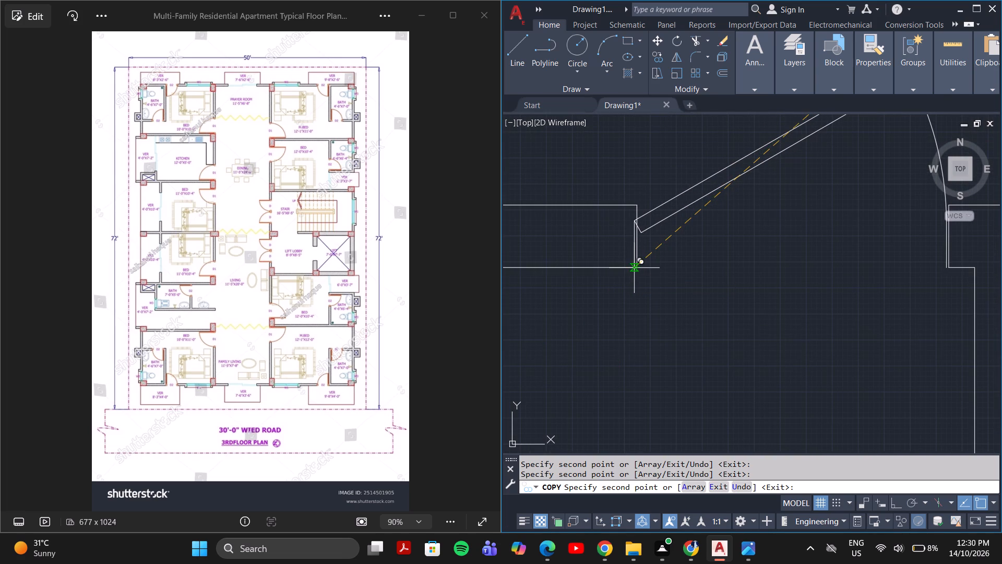
pyautogui.click(636, 268)
# Place another door copy in the upper-left bath opening, at the lower corner of the wall stub by the outer wall.
pyautogui.scroll(-5, 661, 254)
pyautogui.moveTo(663, 251); pyautogui.dragTo(652, 322, button='middle')
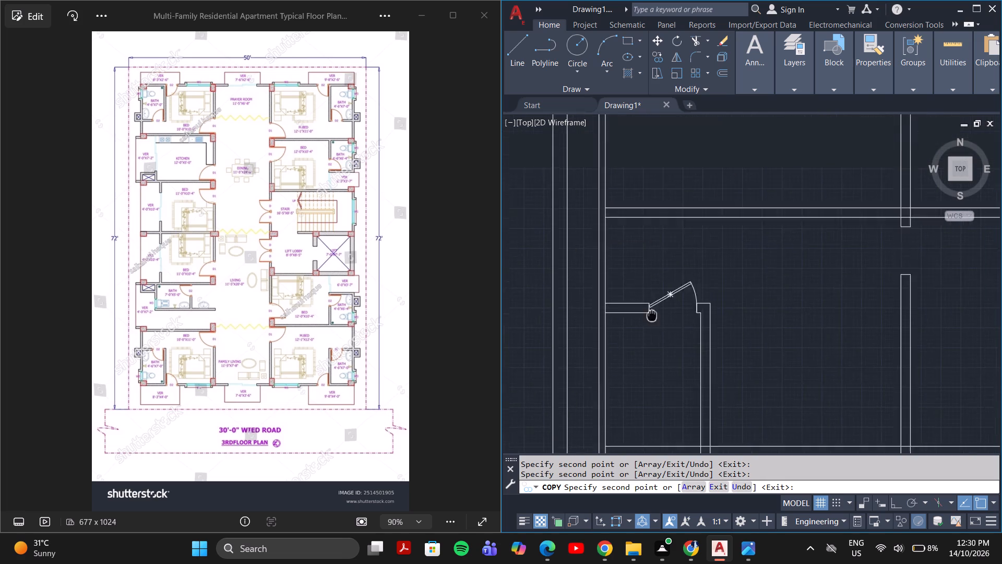
pyautogui.moveTo(652, 322); pyautogui.dragTo(648, 354, button='middle')
pyautogui.scroll(-2, 669, 302)
pyautogui.moveTo(694, 247); pyautogui.dragTo(675, 357, button='middle')
pyautogui.moveTo(691, 312); pyautogui.dragTo(671, 366, button='middle')
pyautogui.moveTo(648, 246); pyautogui.dragTo(640, 323, button='middle')
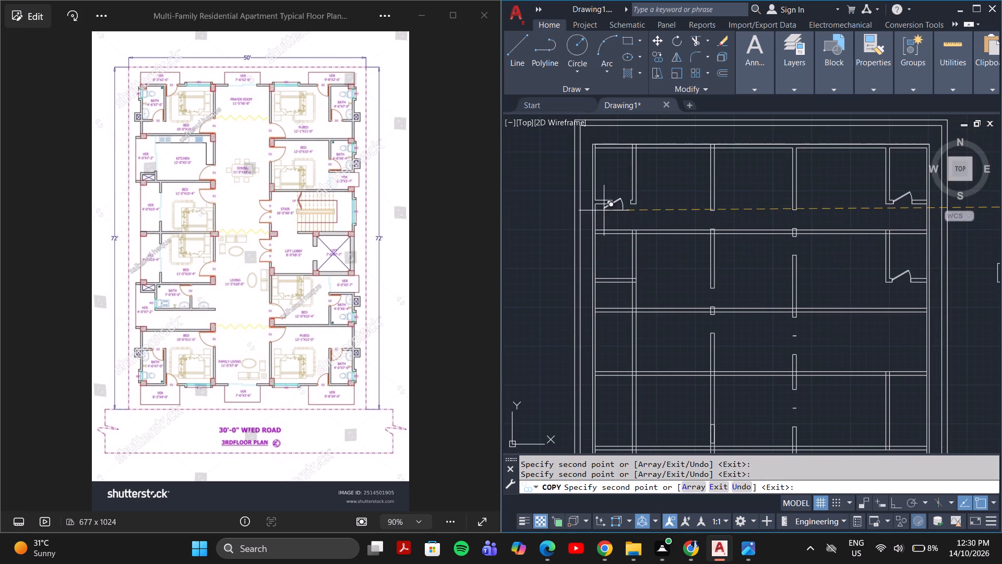
pyautogui.scroll(3, 603, 210)
pyautogui.click(638, 179)
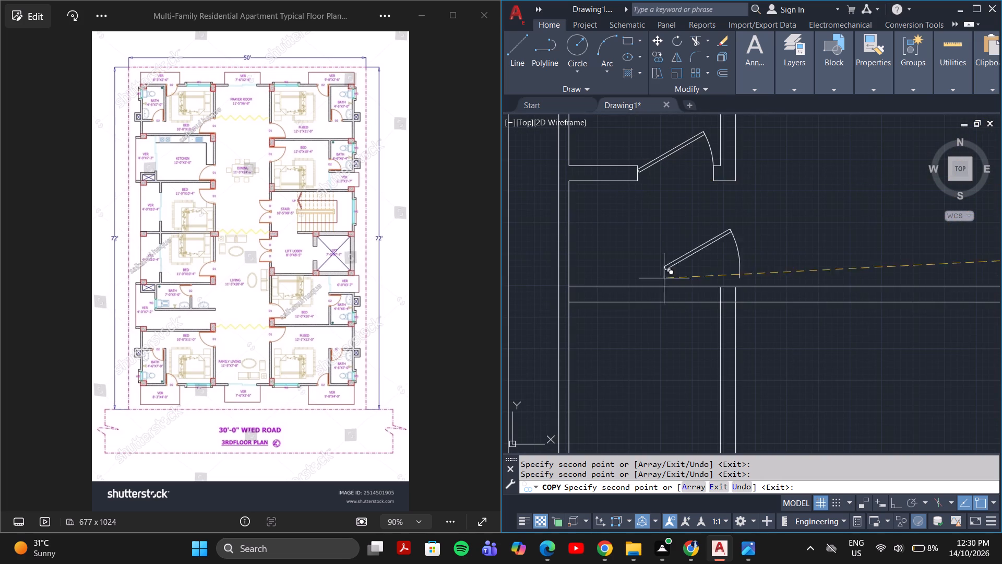
# Examine the remaining door openings along the central corridor and the plan's left side, ending the Copy command.
pyautogui.moveTo(691, 345); pyautogui.dragTo(635, 296, button='middle')
pyautogui.scroll(1, 633, 297)
pyautogui.scroll(-3, 634, 307)
pyautogui.moveTo(685, 332); pyautogui.dragTo(539, 333, button='middle')
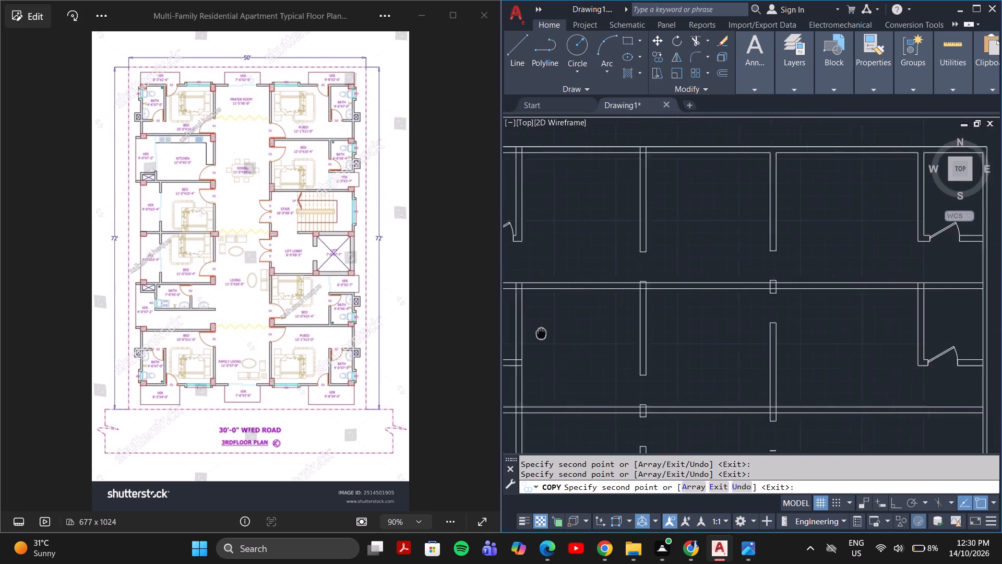
pyautogui.moveTo(539, 333); pyautogui.dragTo(589, 264, button='middle')
pyautogui.scroll(2, 699, 378)
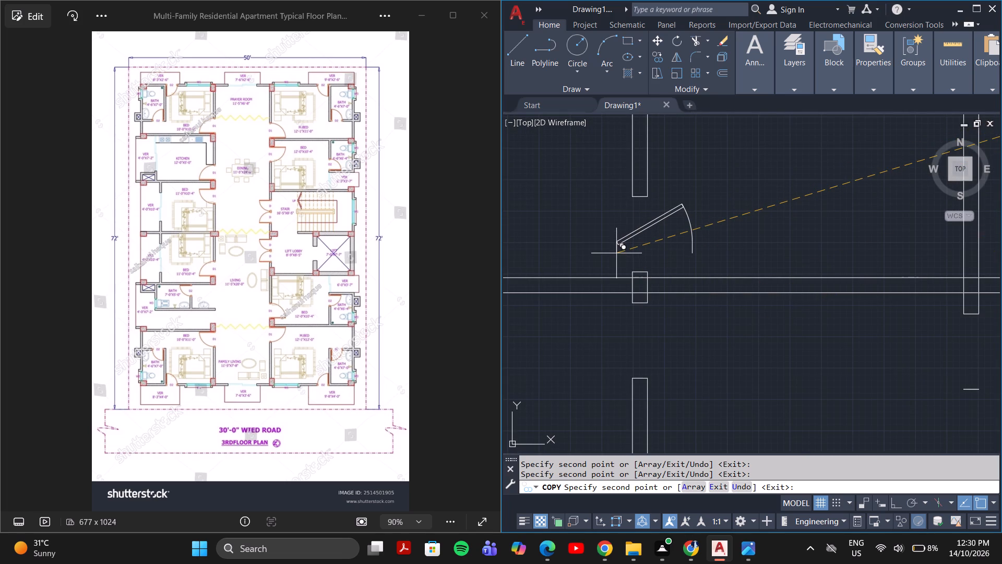
pyautogui.scroll(-3, 637, 285)
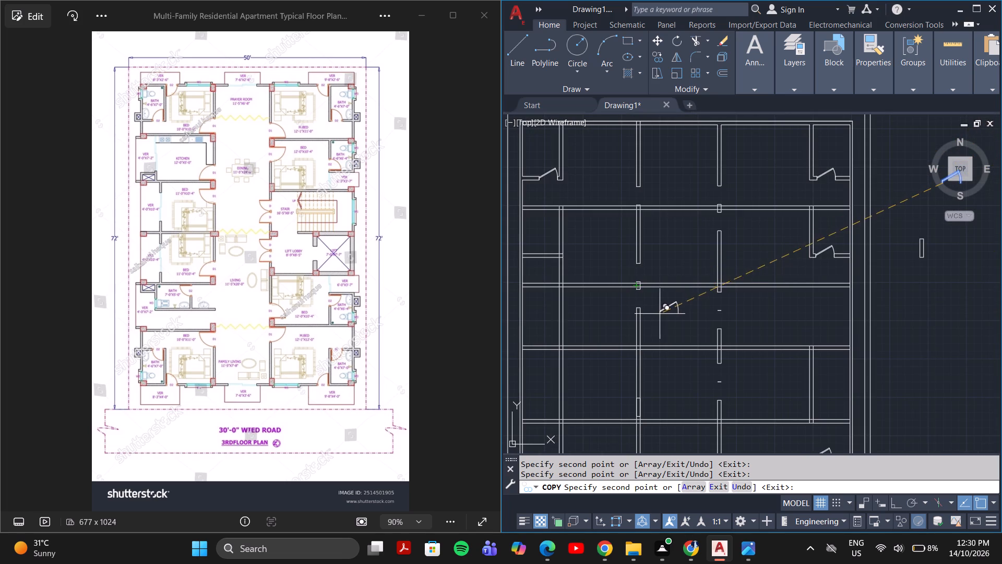
pyautogui.press('Escape')
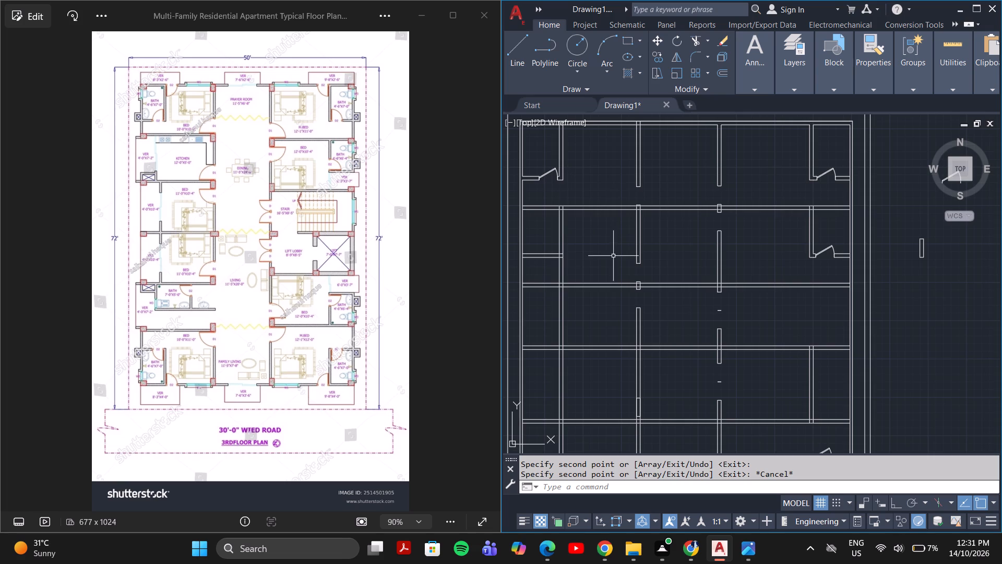
pyautogui.moveTo(559, 236); pyautogui.dragTo(667, 284, button='middle')
pyautogui.scroll(3, 662, 219)
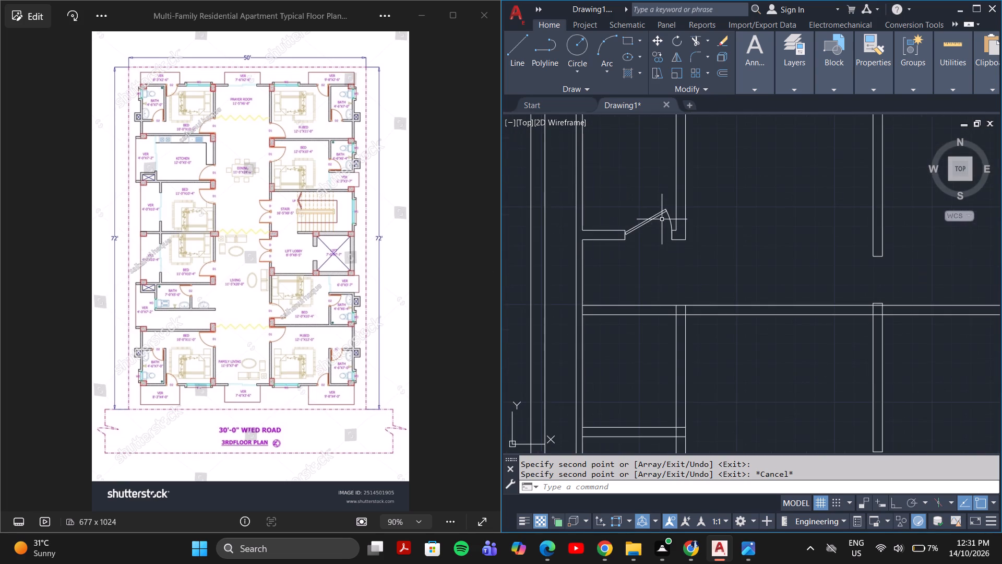
pyautogui.scroll(-3, 662, 219)
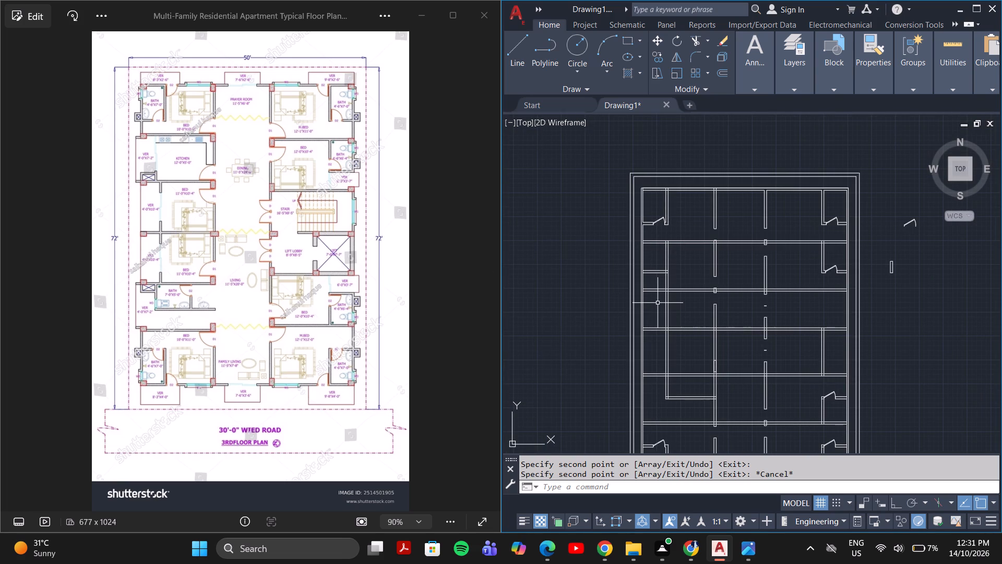
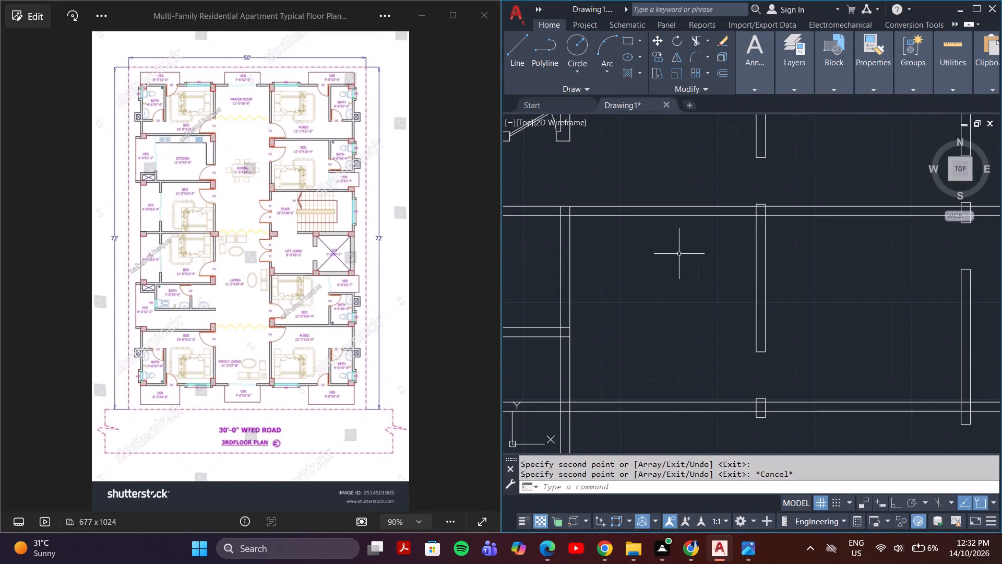
# Examine the corridor-wall door openings in the upper part of the plan, around the bedrooms beside the top corridor.
pyautogui.scroll(-2, 671, 257)
pyautogui.moveTo(671, 258); pyautogui.dragTo(680, 280, button='middle')
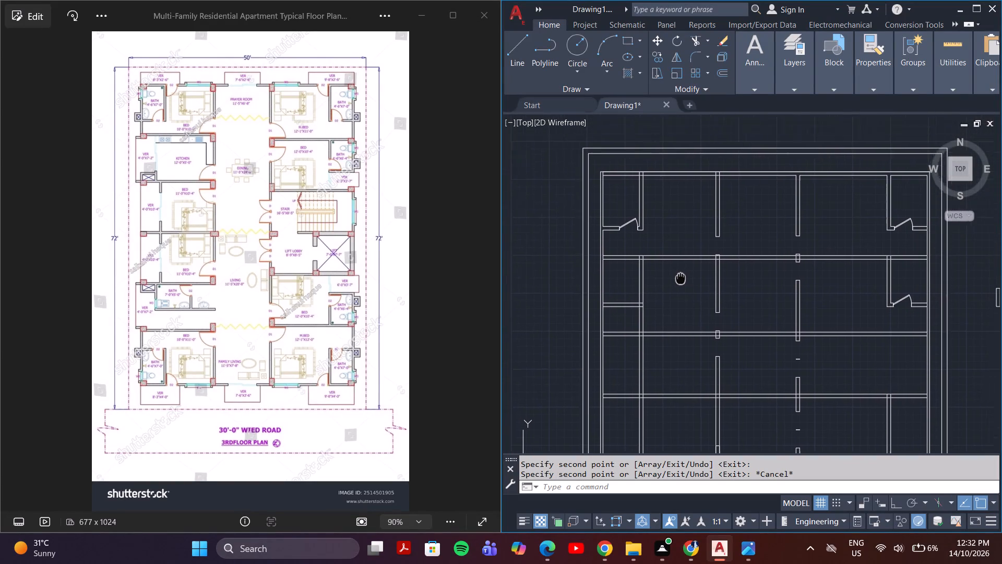
pyautogui.moveTo(680, 280); pyautogui.dragTo(654, 321, button='middle')
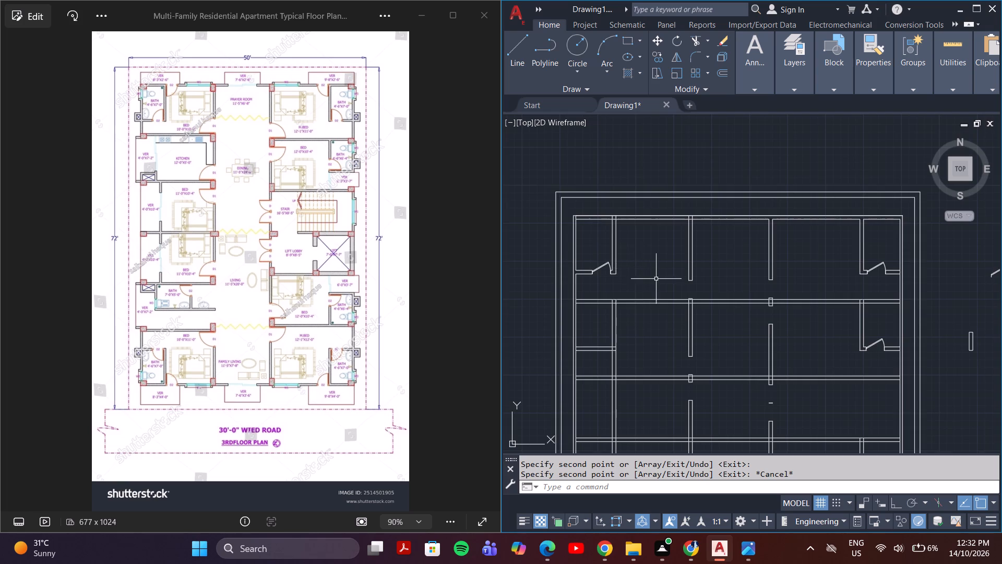
pyautogui.scroll(3, 666, 285)
pyautogui.moveTo(747, 291); pyautogui.dragTo(669, 301, button='middle')
pyautogui.scroll(-1, 667, 301)
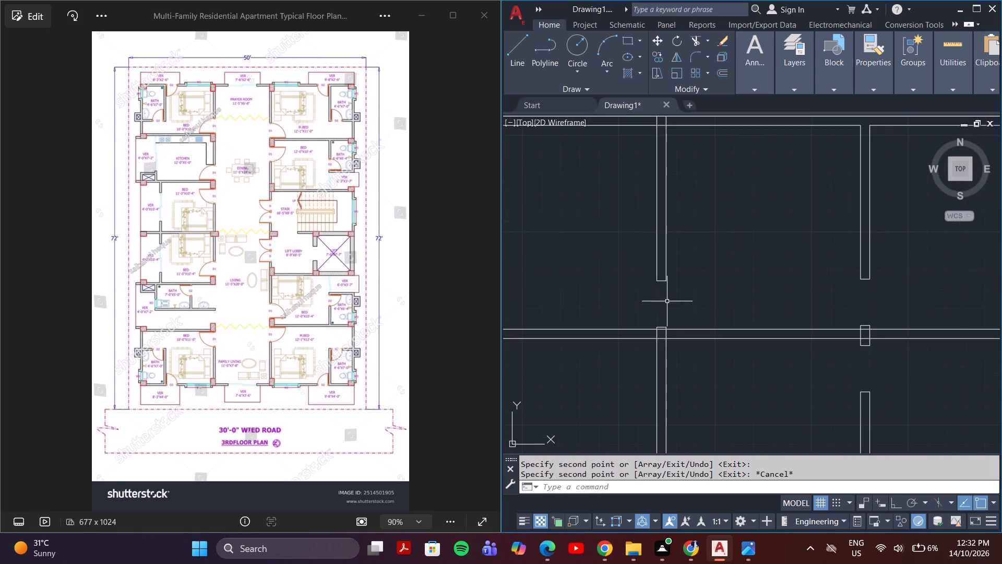
pyautogui.scroll(-2, 722, 303)
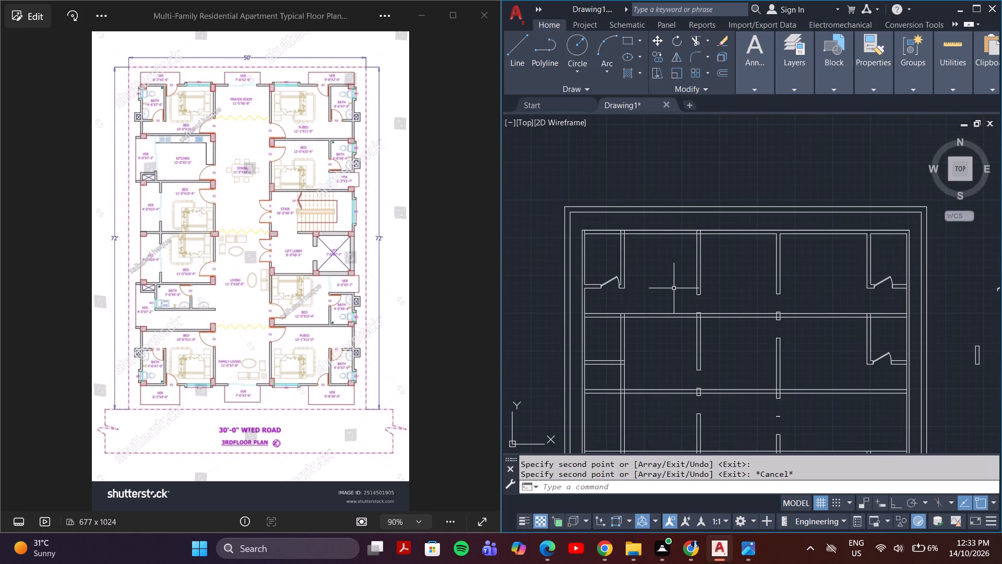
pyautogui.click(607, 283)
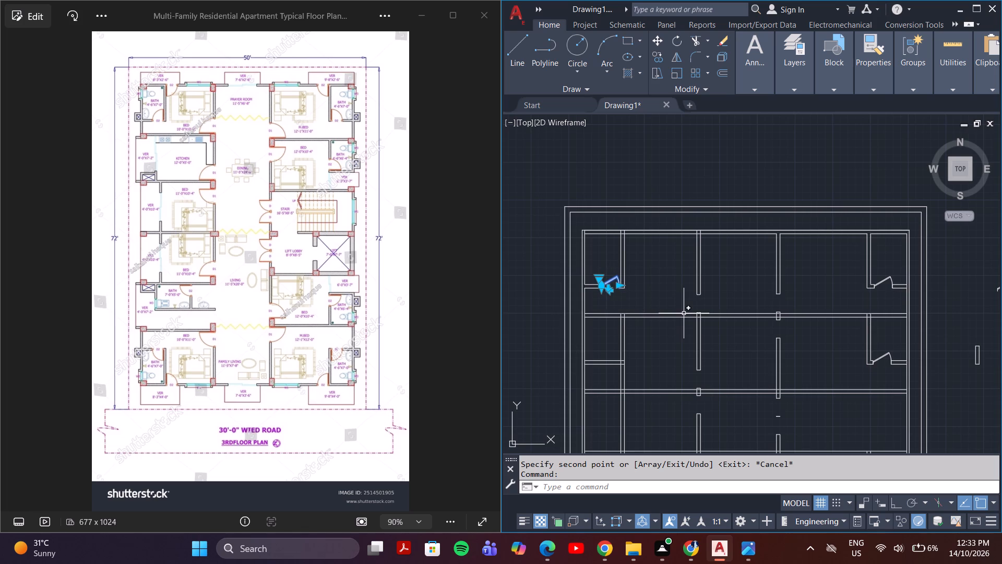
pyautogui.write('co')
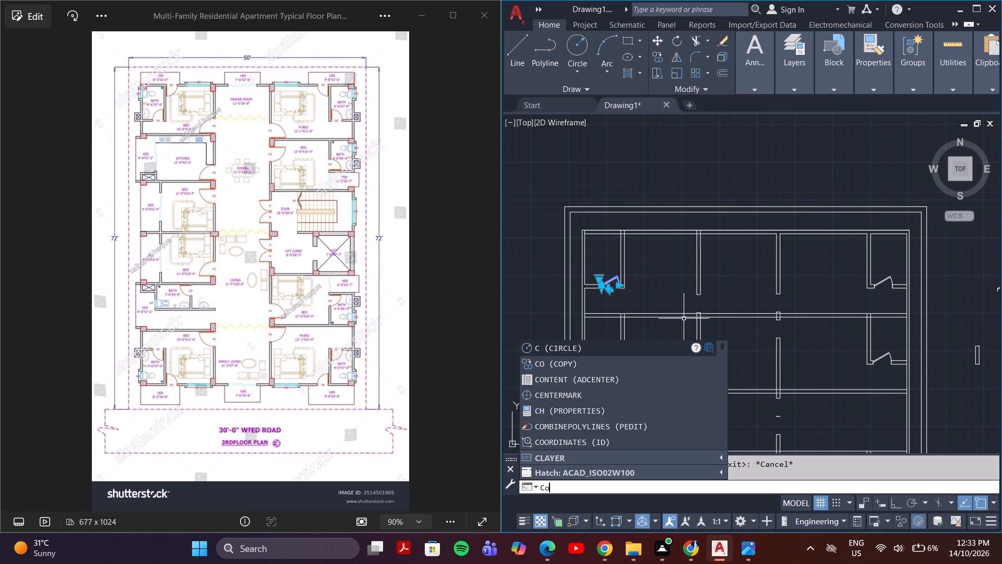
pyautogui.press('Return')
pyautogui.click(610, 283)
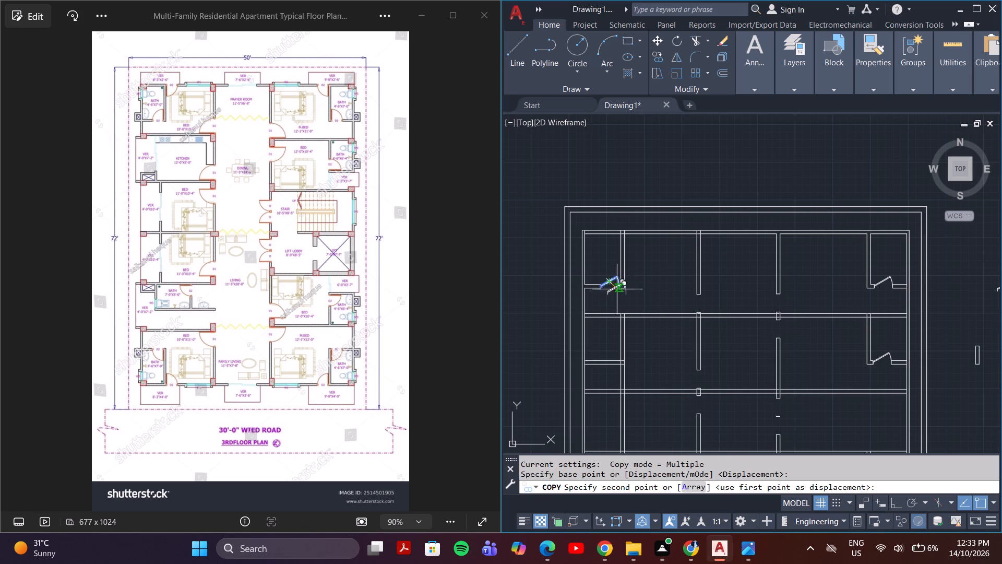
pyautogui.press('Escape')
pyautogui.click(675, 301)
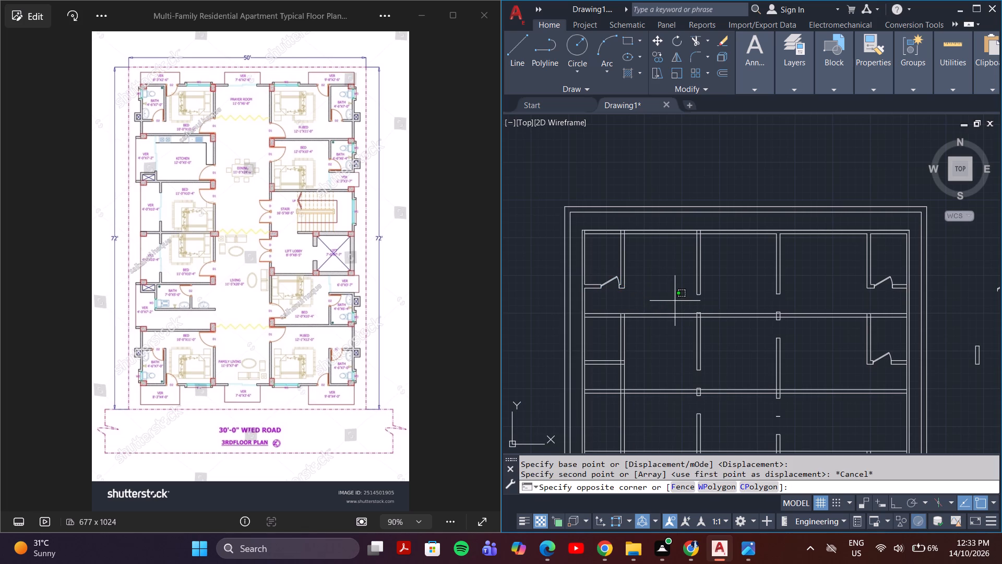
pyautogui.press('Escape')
# Place two copies of the upper-left bath door in the adjoining bedroom, just beside its corridor-wall opening.
pyautogui.click(606, 286)
pyautogui.press('c')
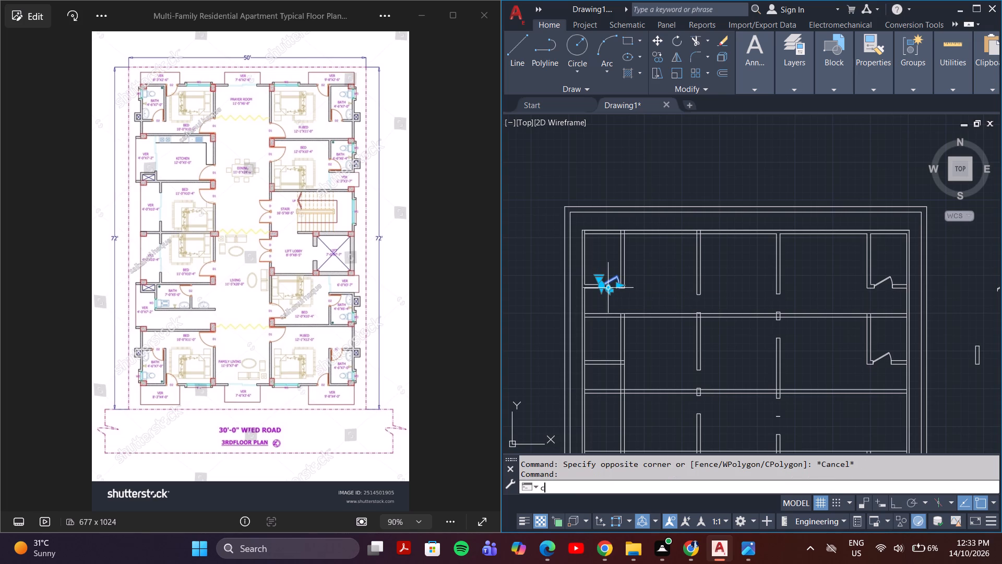
pyautogui.press('o')
pyautogui.press('Return')
pyautogui.click(610, 287)
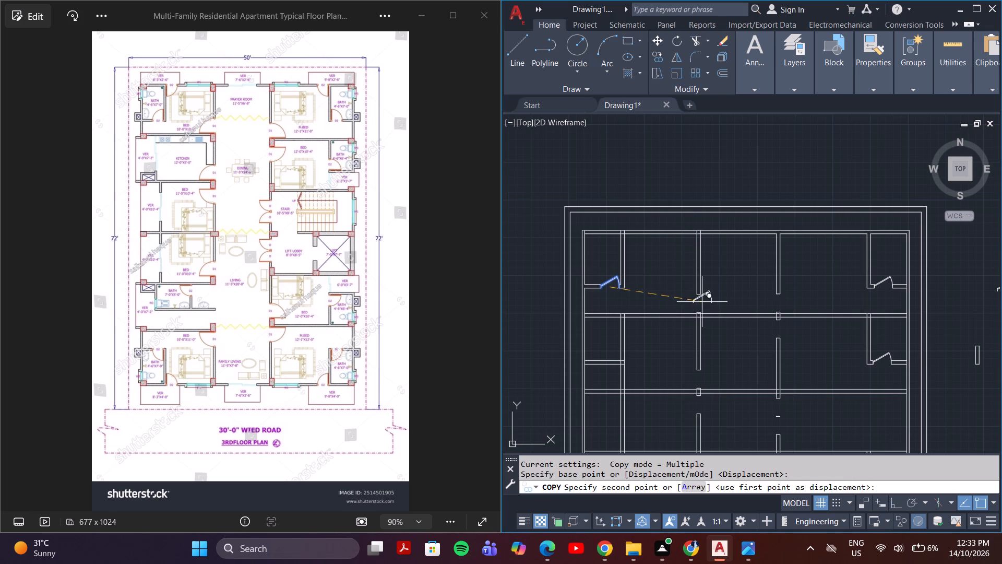
pyautogui.click(676, 304)
pyautogui.click(676, 302)
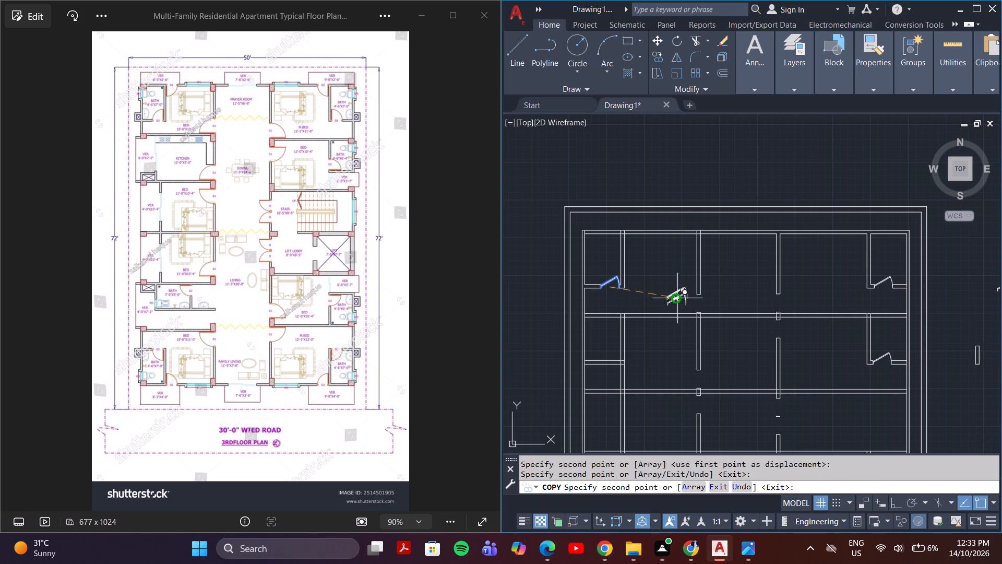
pyautogui.press('Escape')
# Rotate the lower of the two door copies a quarter turn counterclockwise about its hinge-side end, with Ortho on.
pyautogui.scroll(3, 675, 298)
pyautogui.click(676, 302)
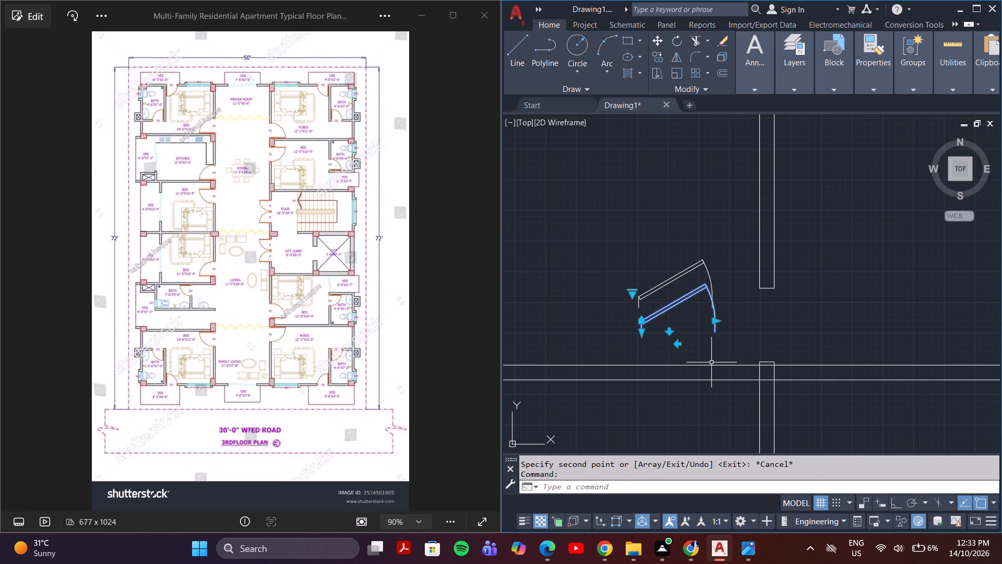
pyautogui.write('ro')
pyautogui.press('Return')
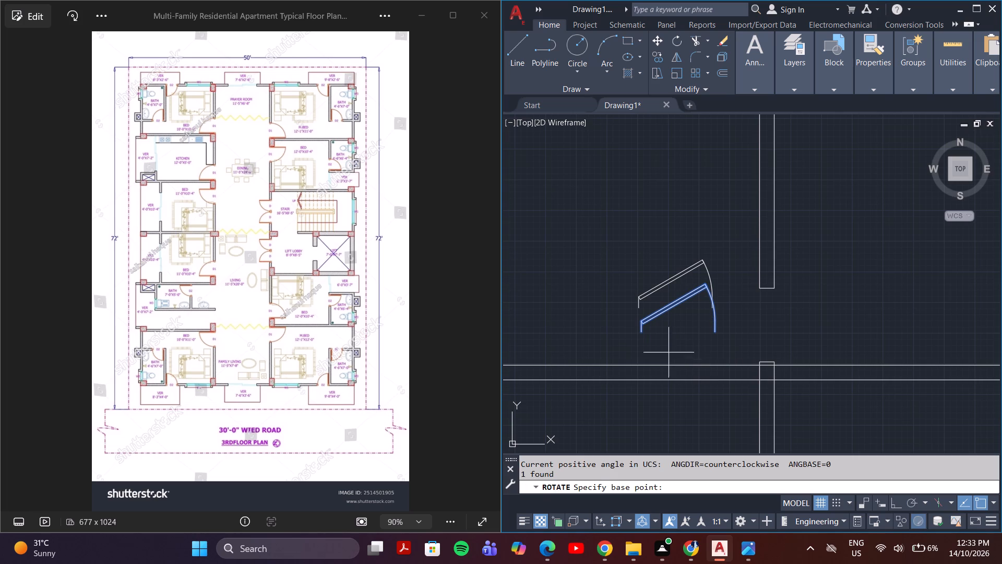
pyautogui.click(641, 333)
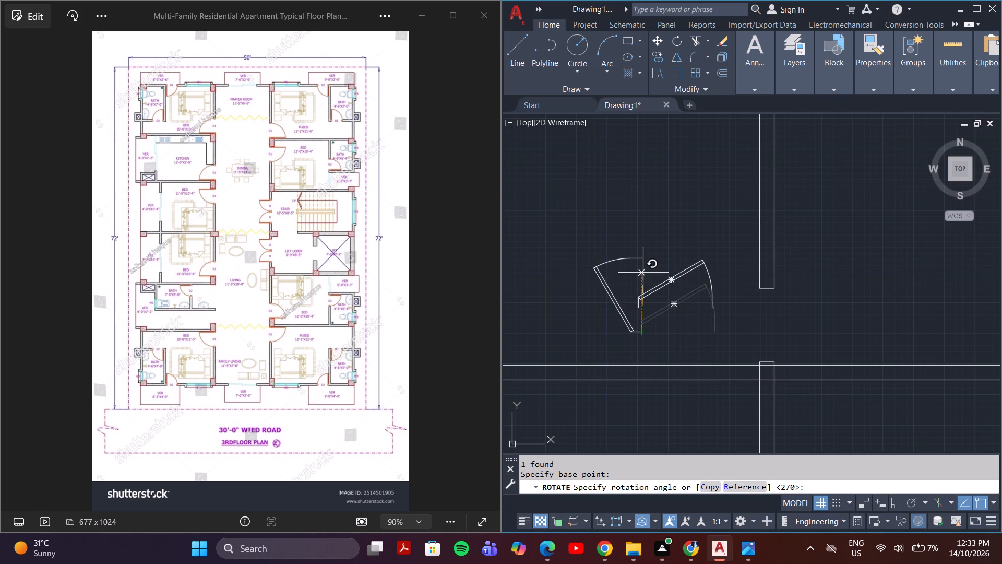
pyautogui.press('F8')
pyautogui.click(642, 272)
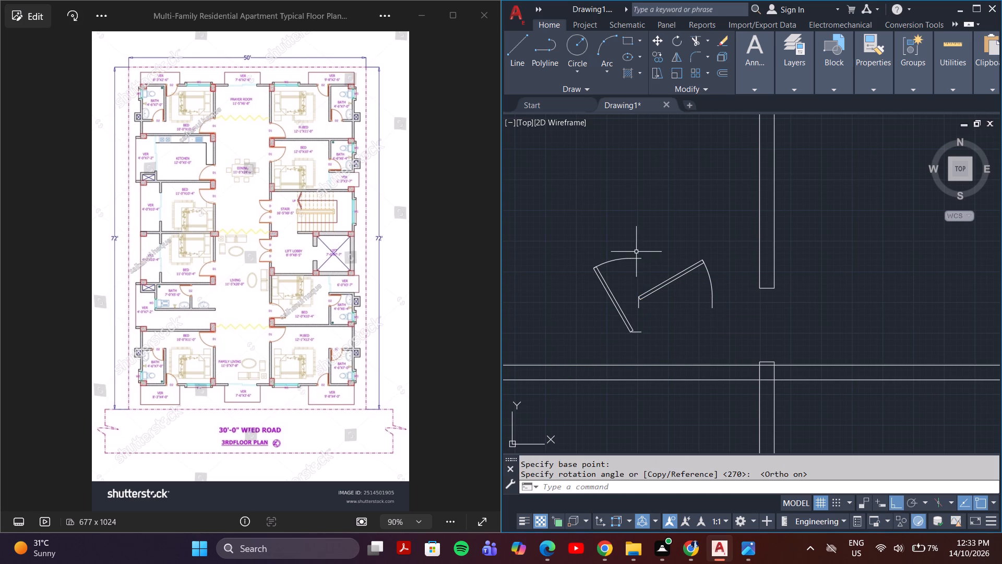
# Move the rotated door by its hinge-side corner to the lower jamb's corridor-side corner in the upper-left bedroom's corridor opening.
pyautogui.click(636, 252)
pyautogui.click(592, 298)
pyautogui.press('m')
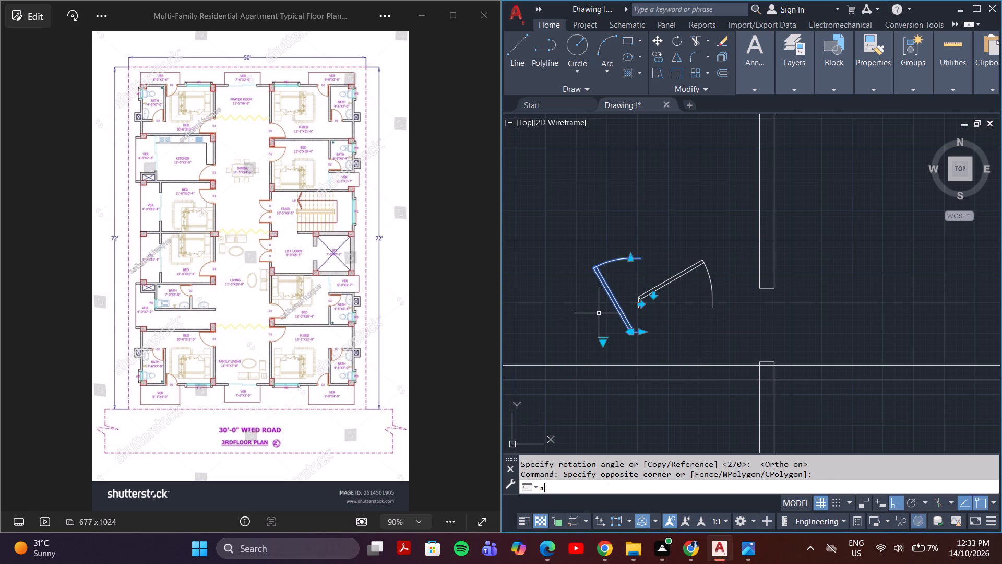
pyautogui.press('Return')
pyautogui.click(642, 331)
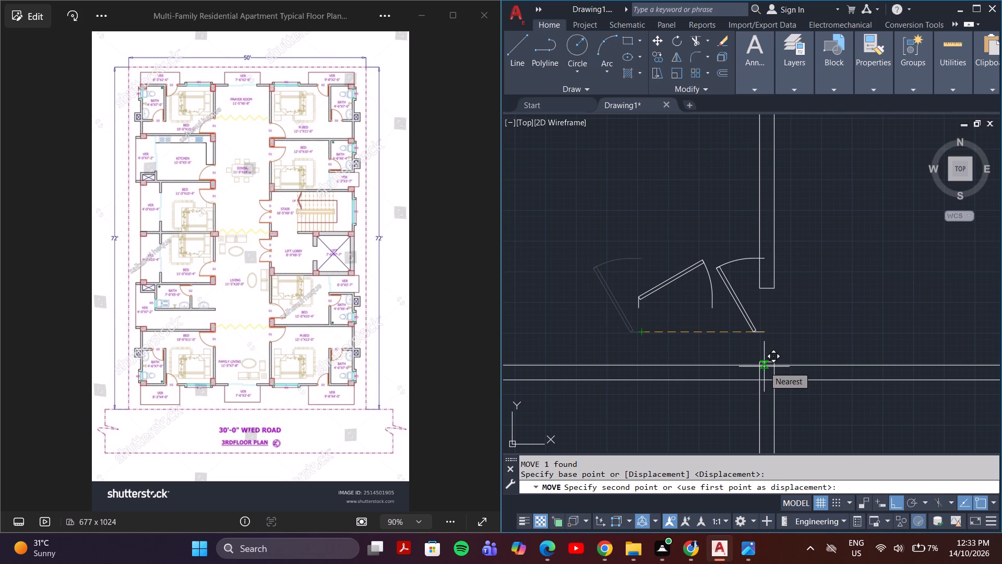
pyautogui.press('F8')
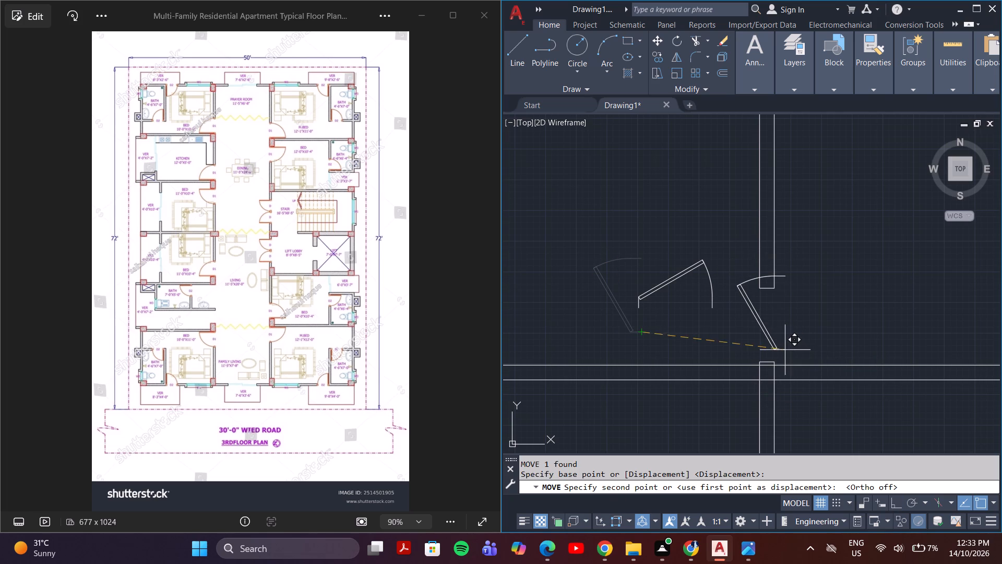
pyautogui.scroll(4, 774, 366)
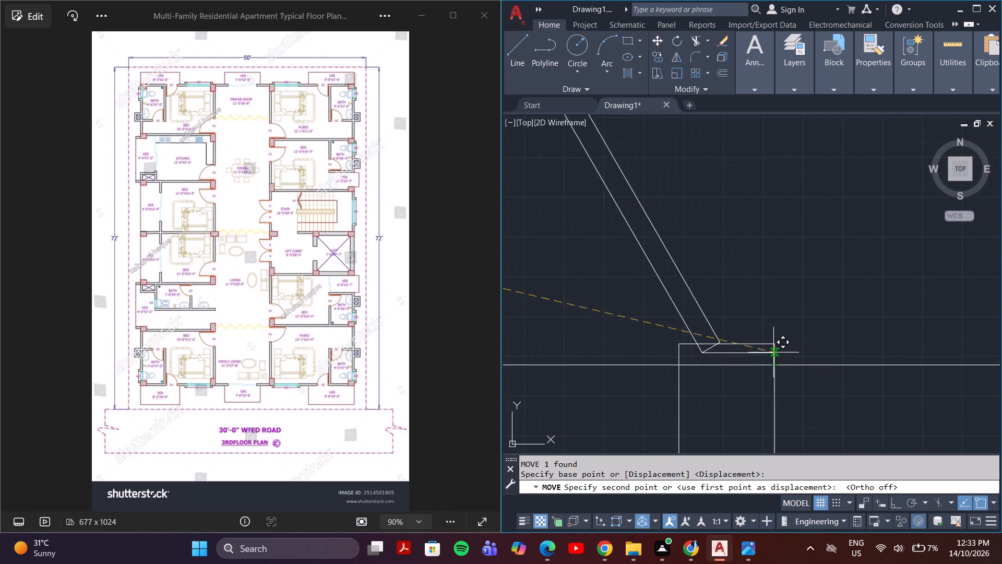
pyautogui.click(774, 343)
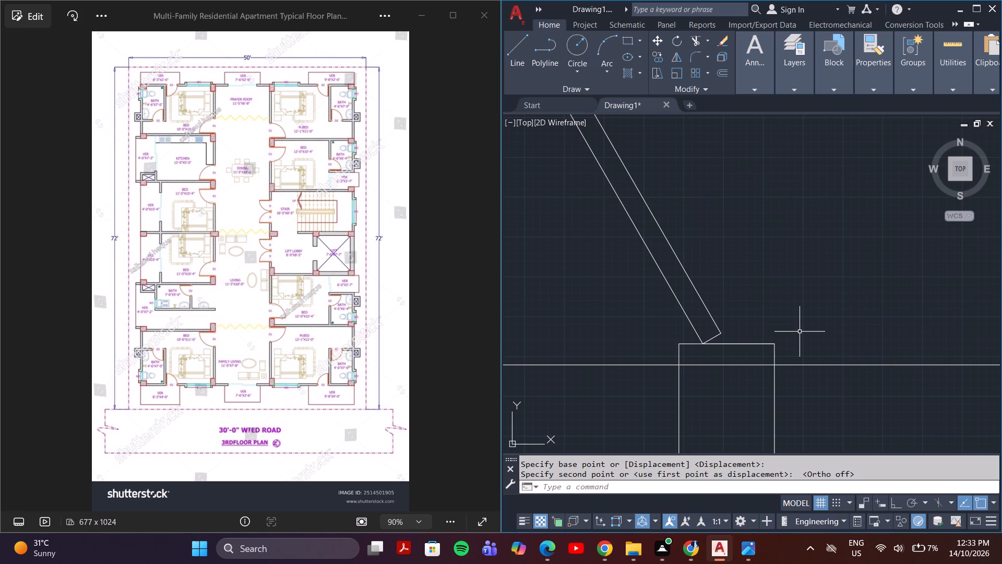
# Copy the rotated door by its hinge-side corner into the upper-right master bedroom's corridor opening, at the lower jamb's outer corner.
pyautogui.scroll(-4, 800, 332)
pyautogui.moveTo(802, 301); pyautogui.dragTo(796, 316, button='middle')
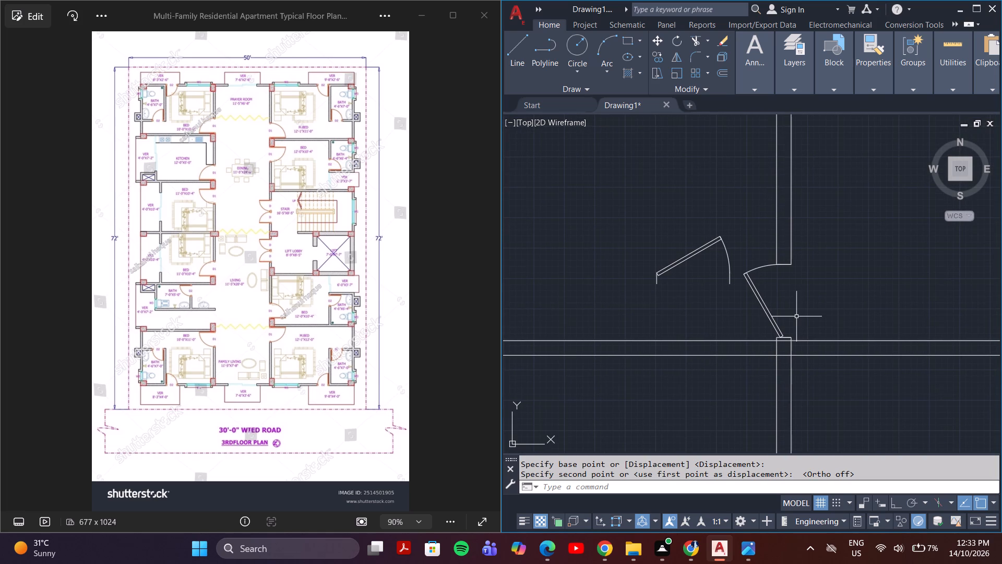
pyautogui.scroll(-2, 591, 241)
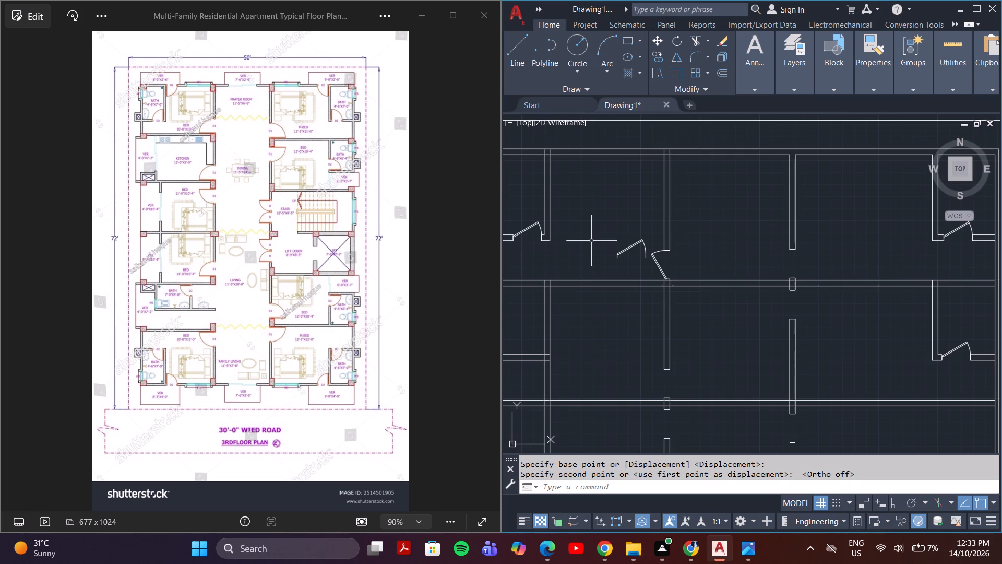
pyautogui.click(655, 261)
pyautogui.write('co')
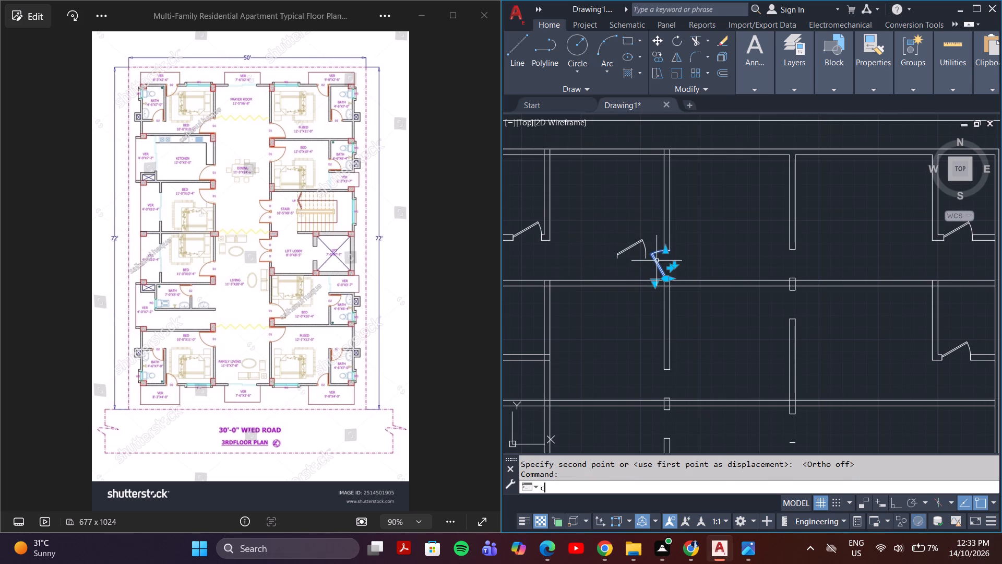
pyautogui.press('Return')
pyautogui.scroll(3, 657, 261)
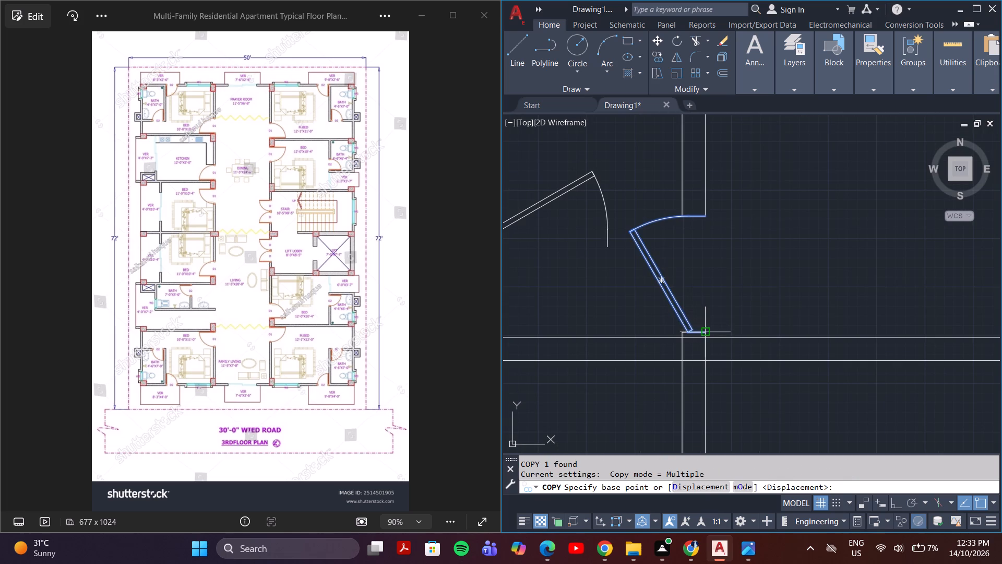
pyautogui.click(705, 332)
pyautogui.moveTo(794, 309); pyautogui.dragTo(548, 300, button='middle')
pyautogui.moveTo(845, 332); pyautogui.dragTo(649, 321, button='middle')
pyautogui.click(775, 309)
# Place another door copy in the kitchen's opening on the left corridor wall, at the lower jamb's corridor-side corner.
pyautogui.scroll(-5, 774, 289)
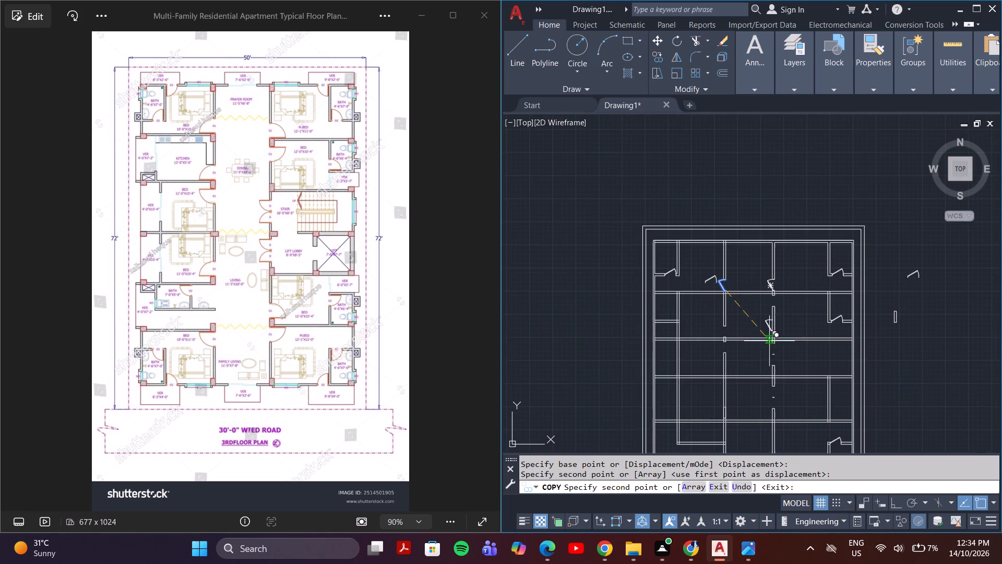
pyautogui.moveTo(763, 361); pyautogui.dragTo(772, 326, button='middle')
pyautogui.scroll(5, 758, 320)
pyautogui.moveTo(665, 266); pyautogui.dragTo(771, 405, button='middle')
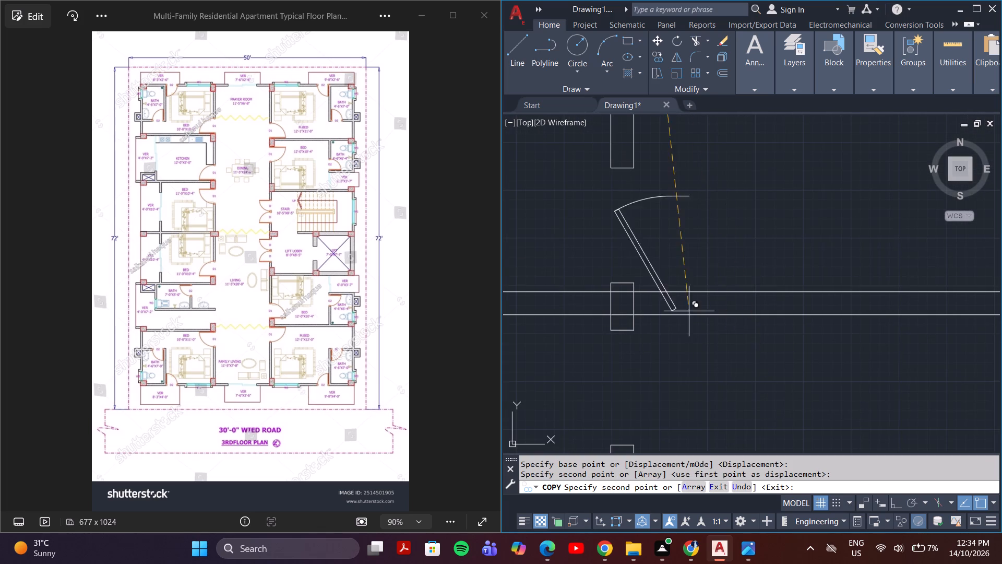
pyautogui.click(632, 283)
# Place another door copy in the right corridor wall's opening to the bedroom below the upper-right master bedroom, at the lower jamb corner.
pyautogui.scroll(-4, 651, 293)
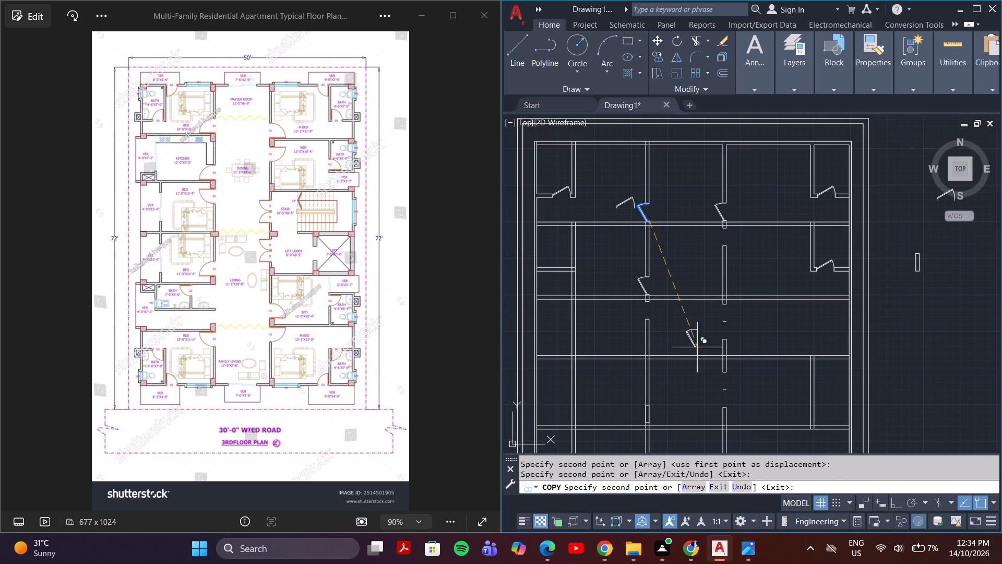
pyautogui.scroll(4, 726, 241)
pyautogui.middleClick(726, 241)
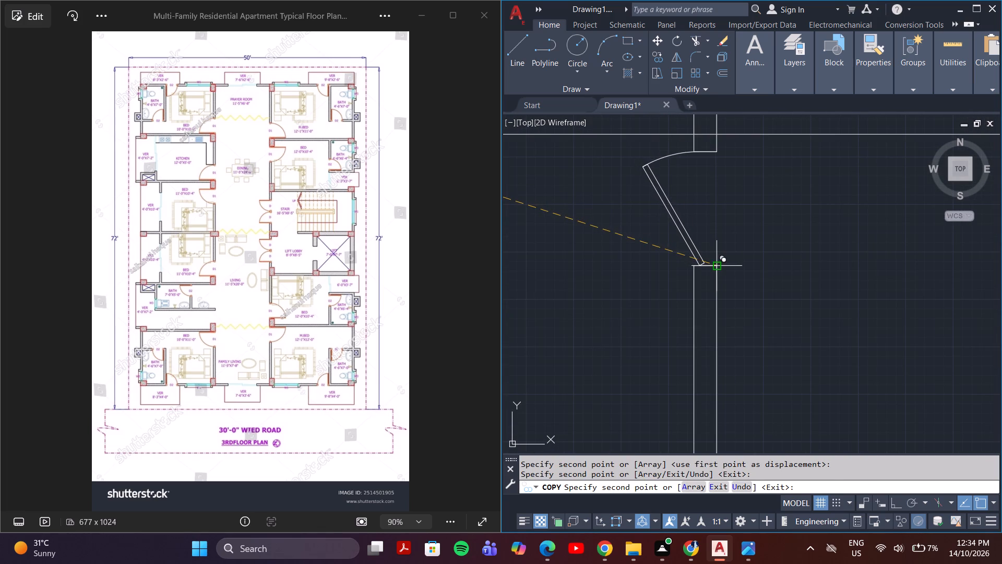
pyautogui.click(718, 266)
# Place two door copies in the stair's double opening on the right corridor wall, one at the lower jamb and one at the middle mark.
pyautogui.scroll(-4, 725, 318)
pyautogui.moveTo(726, 390); pyautogui.dragTo(743, 292, button='middle')
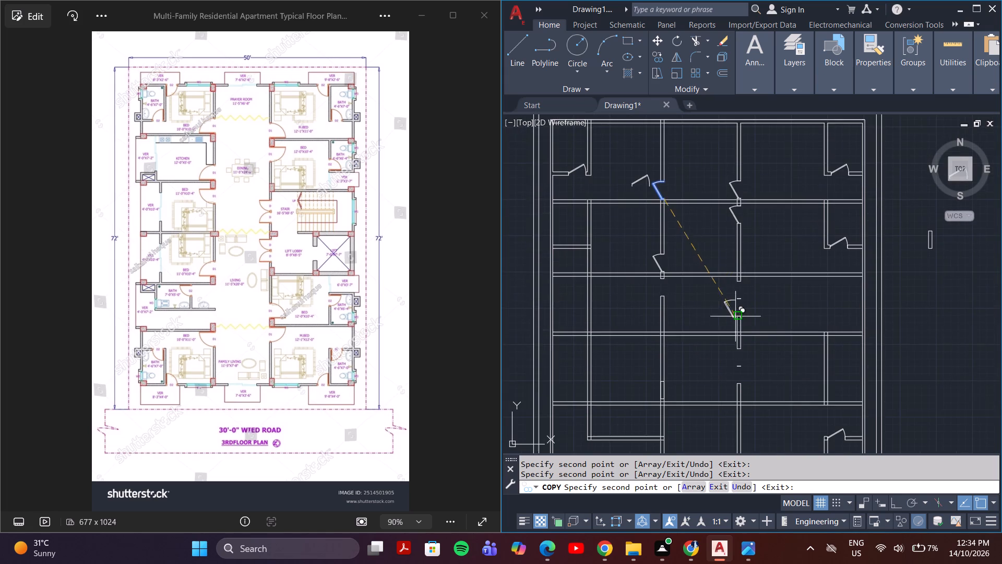
pyautogui.scroll(5, 735, 313)
pyautogui.scroll(-1, 779, 325)
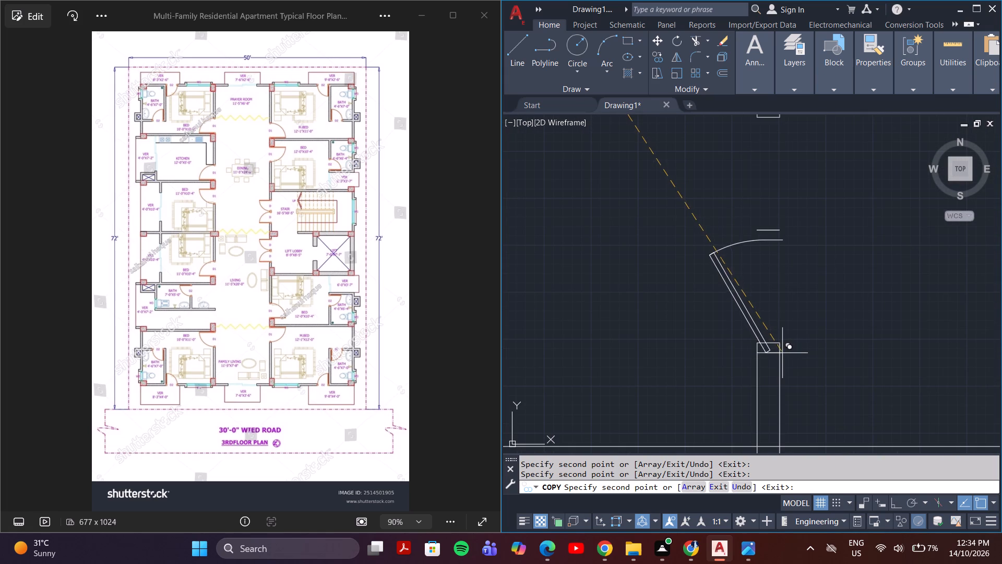
pyautogui.click(779, 342)
pyautogui.moveTo(779, 296); pyautogui.dragTo(762, 405, button='middle')
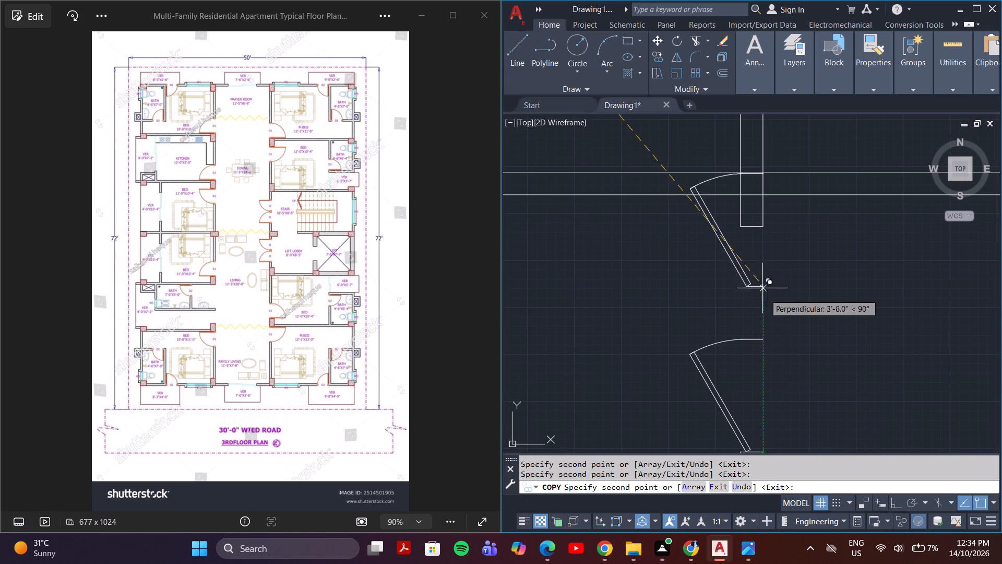
pyautogui.click(764, 343)
# Place another door copy in the opening of the bedroom below the kitchen, at the lower jamb's corridor-side corner.
pyautogui.scroll(-5, 764, 343)
pyautogui.moveTo(716, 346); pyautogui.dragTo(724, 346, button='middle')
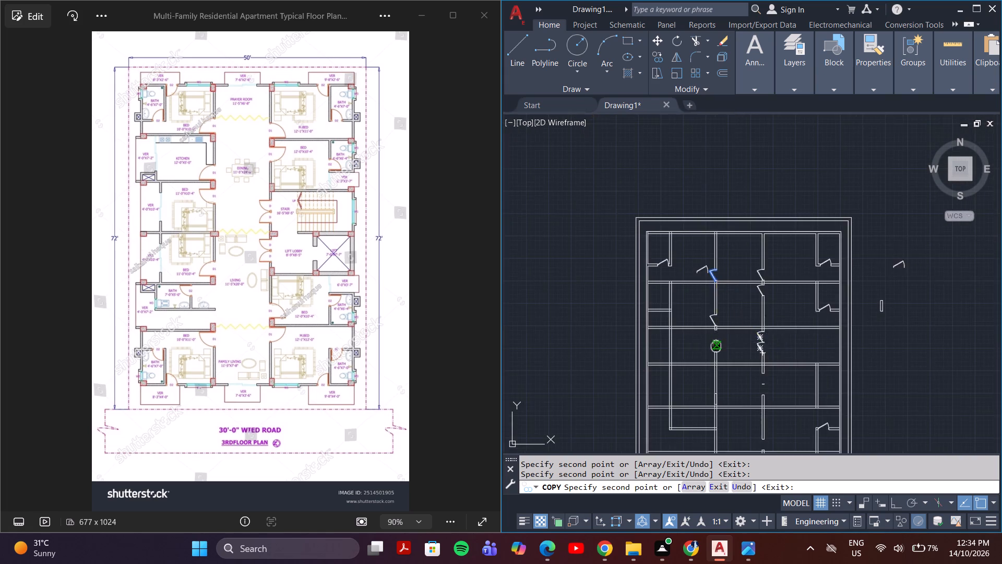
pyautogui.moveTo(724, 346); pyautogui.dragTo(749, 333, button='middle')
pyautogui.scroll(5, 743, 347)
pyautogui.moveTo(786, 261); pyautogui.dragTo(682, 503, button='middle')
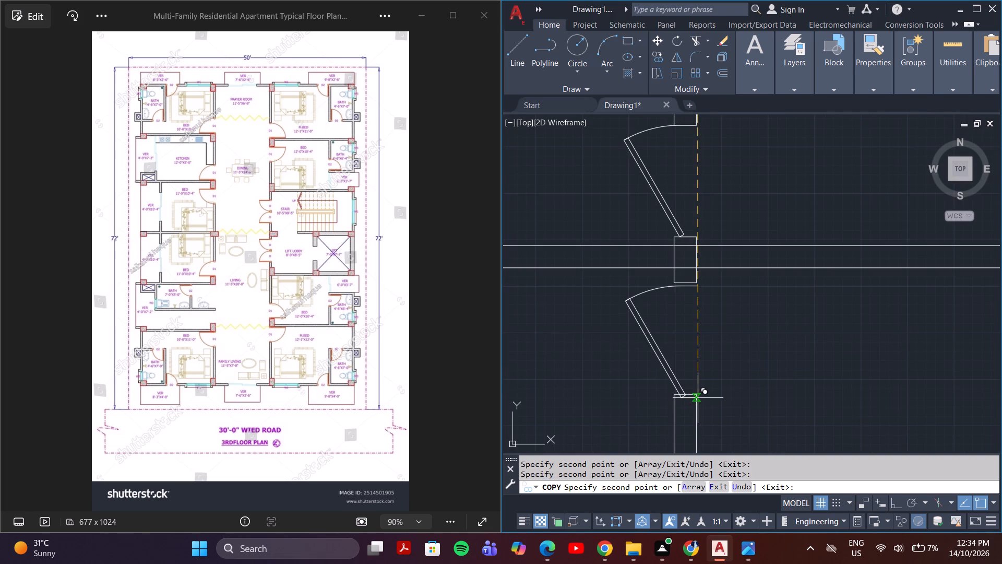
pyautogui.click(699, 393)
# Place another door copy on the left corridor wall for the bedroom above the lower-left bath, at the lower jamb's corridor-side corner.
pyautogui.scroll(-4, 700, 393)
pyautogui.moveTo(706, 410); pyautogui.dragTo(733, 342, button='middle')
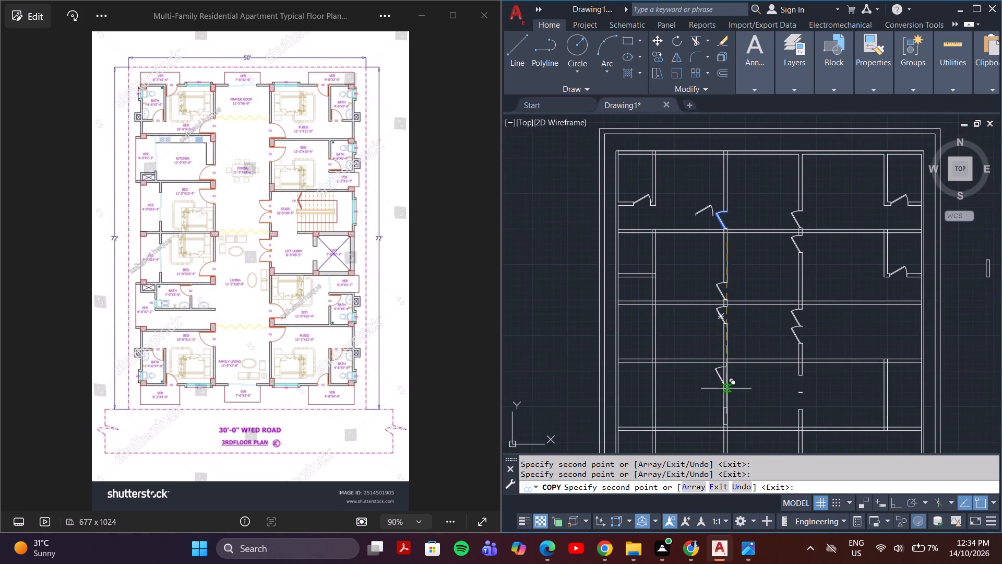
pyautogui.scroll(4, 726, 404)
pyautogui.scroll(-3, 730, 334)
pyautogui.moveTo(732, 308); pyautogui.dragTo(721, 408, button='middle')
pyautogui.scroll(3, 703, 300)
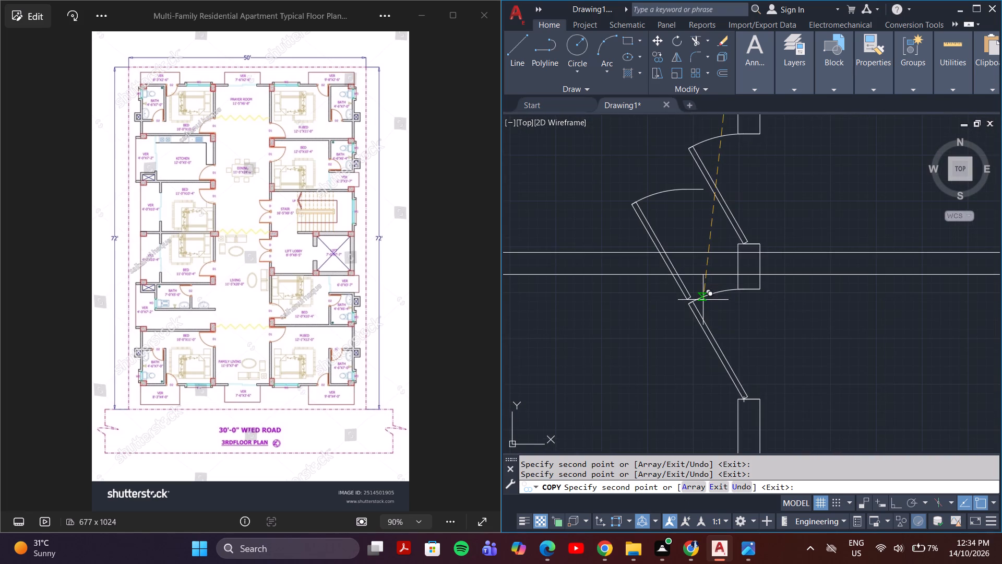
pyautogui.scroll(-5, 703, 300)
pyautogui.moveTo(741, 394); pyautogui.dragTo(744, 336, button='middle')
pyautogui.scroll(4, 731, 352)
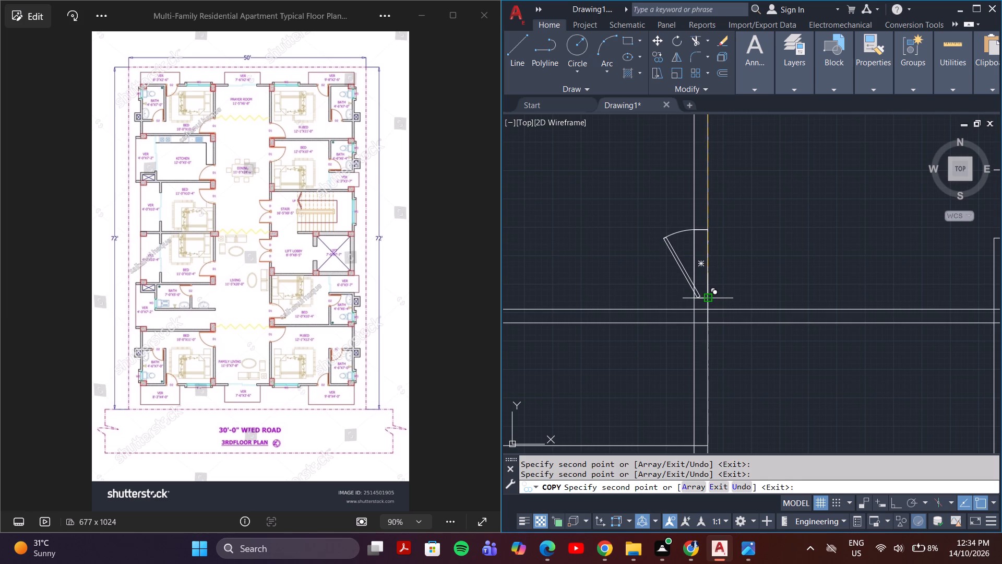
pyautogui.scroll(4, 707, 298)
pyautogui.click(702, 298)
pyautogui.scroll(-3, 702, 298)
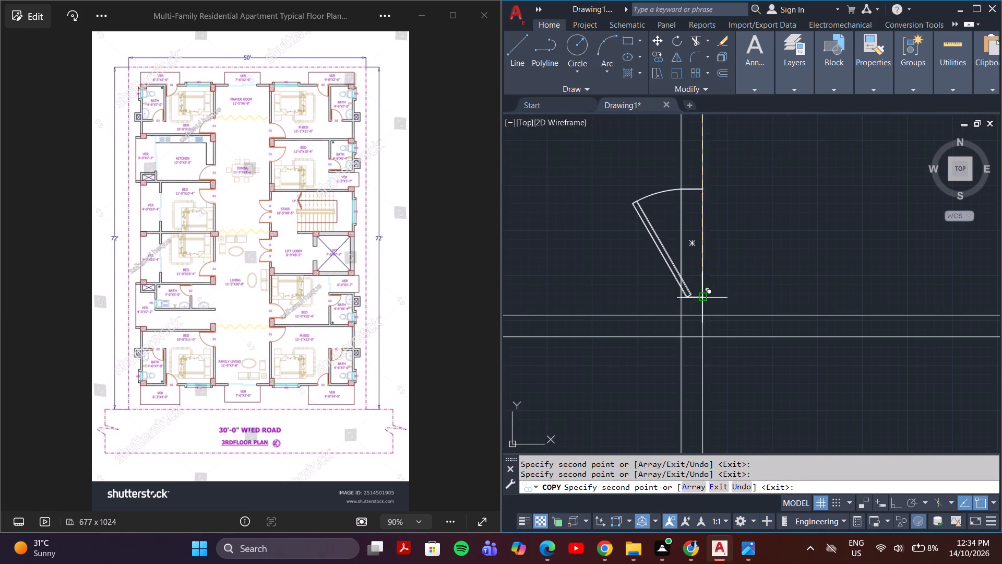
pyautogui.press('Escape')
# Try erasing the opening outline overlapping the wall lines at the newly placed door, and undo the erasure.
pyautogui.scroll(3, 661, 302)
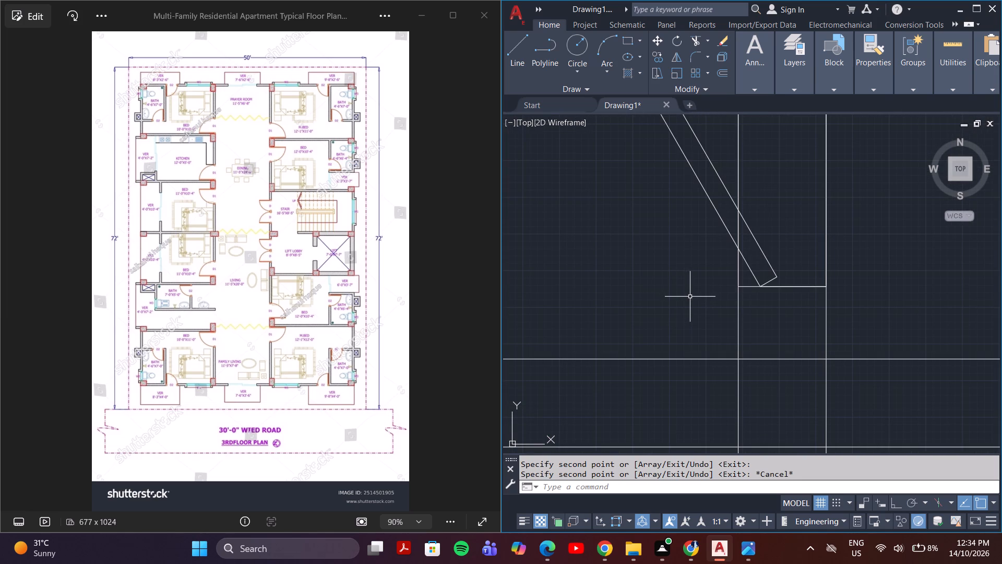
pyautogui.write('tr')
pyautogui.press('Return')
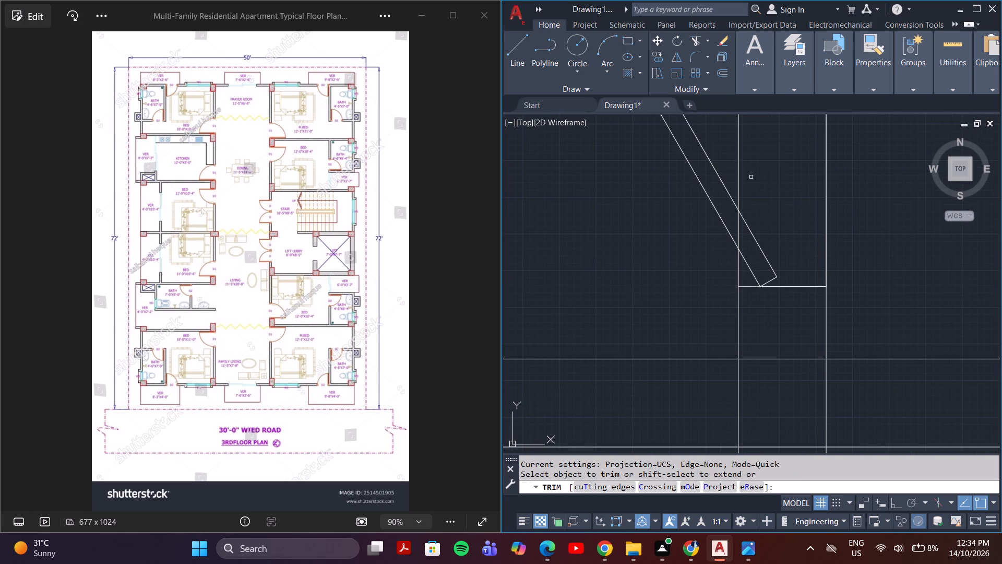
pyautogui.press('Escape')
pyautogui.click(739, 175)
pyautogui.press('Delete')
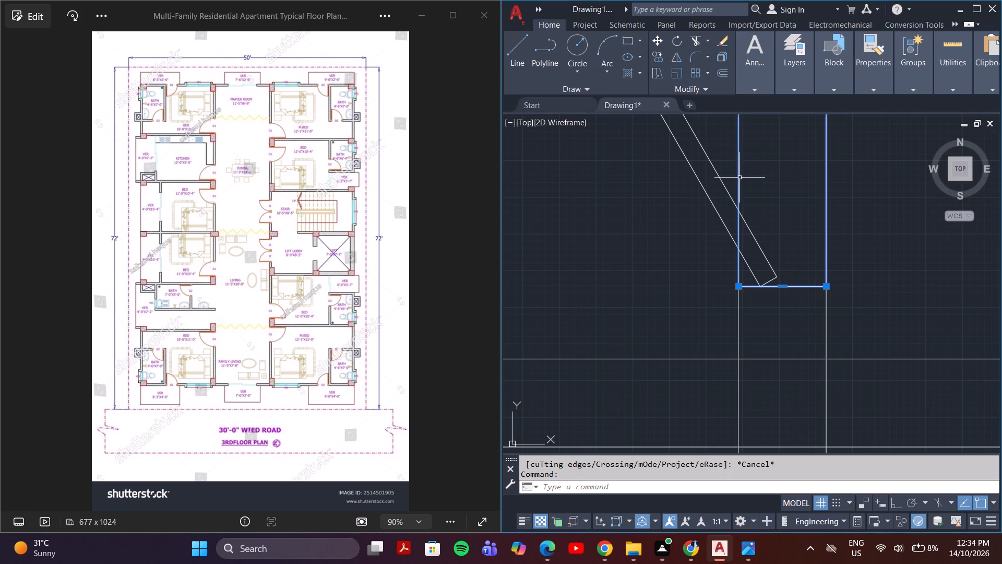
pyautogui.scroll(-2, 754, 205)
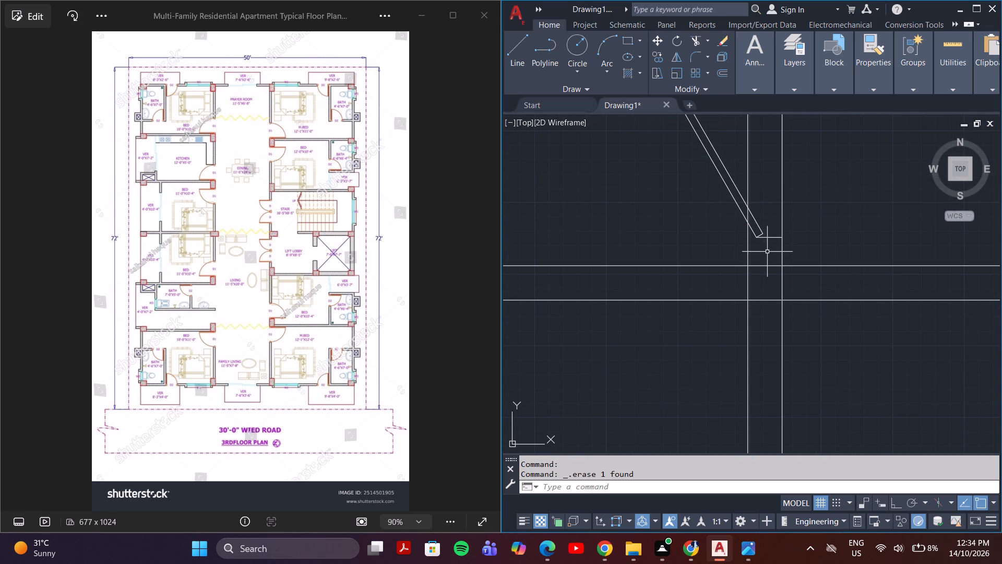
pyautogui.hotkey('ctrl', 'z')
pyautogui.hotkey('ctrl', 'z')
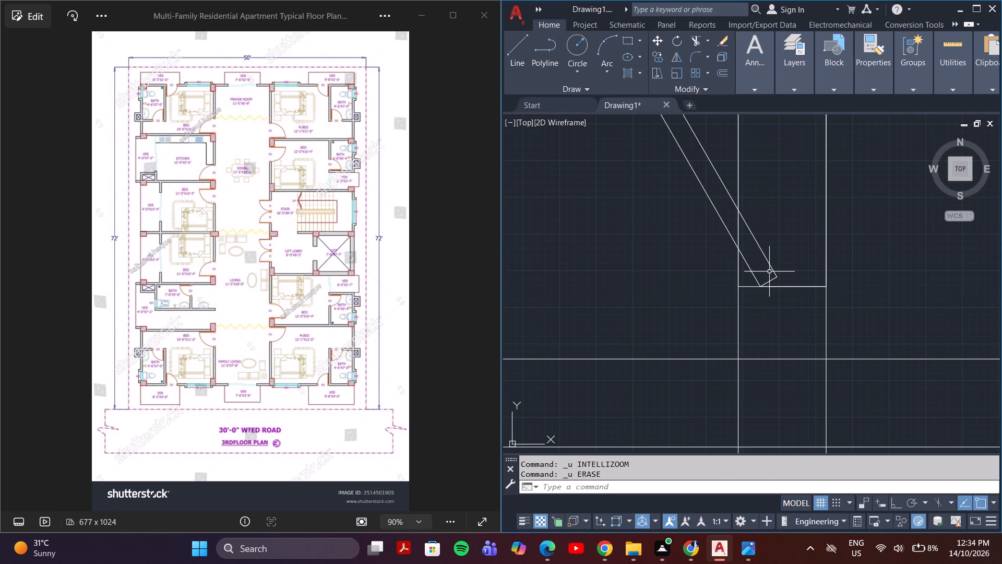
# Trim away both left corridor wall lines across the opening of the newly placed door above the lower-left bath.
pyautogui.write('tr')
pyautogui.press('Return')
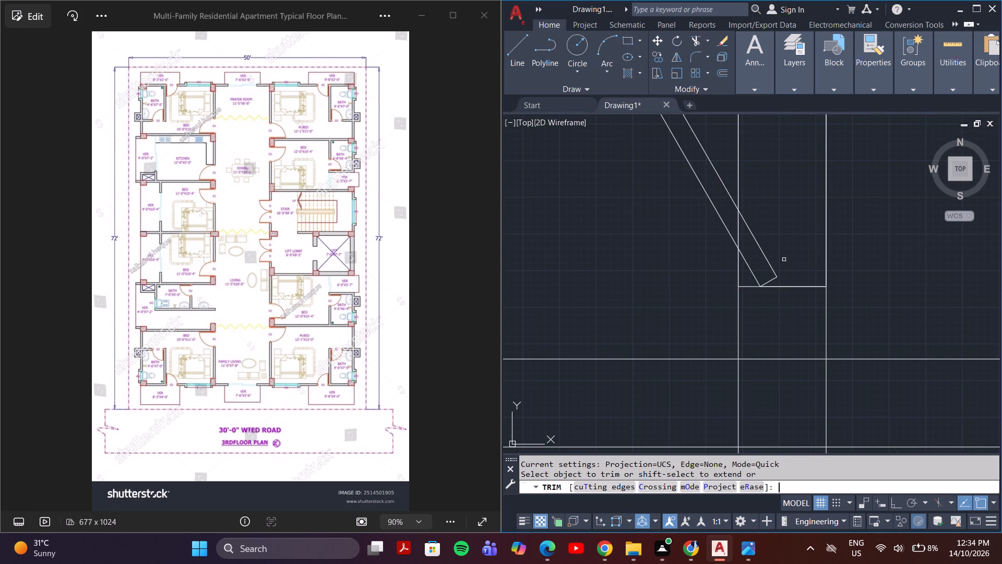
pyautogui.scroll(2, 774, 254)
pyautogui.moveTo(719, 227); pyautogui.dragTo(676, 186)
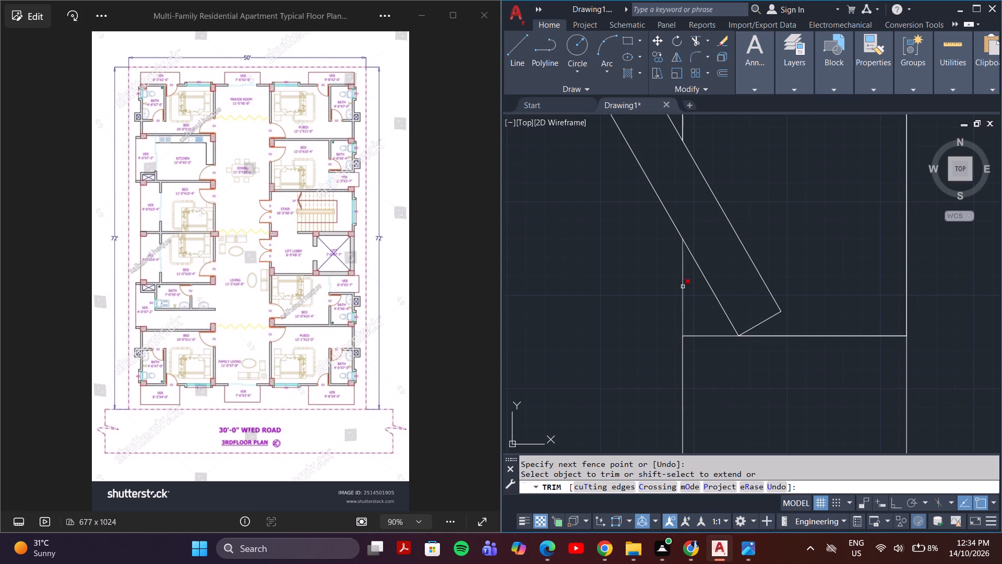
pyautogui.moveTo(683, 287); pyautogui.dragTo(648, 295)
pyautogui.moveTo(919, 277); pyautogui.dragTo(885, 276)
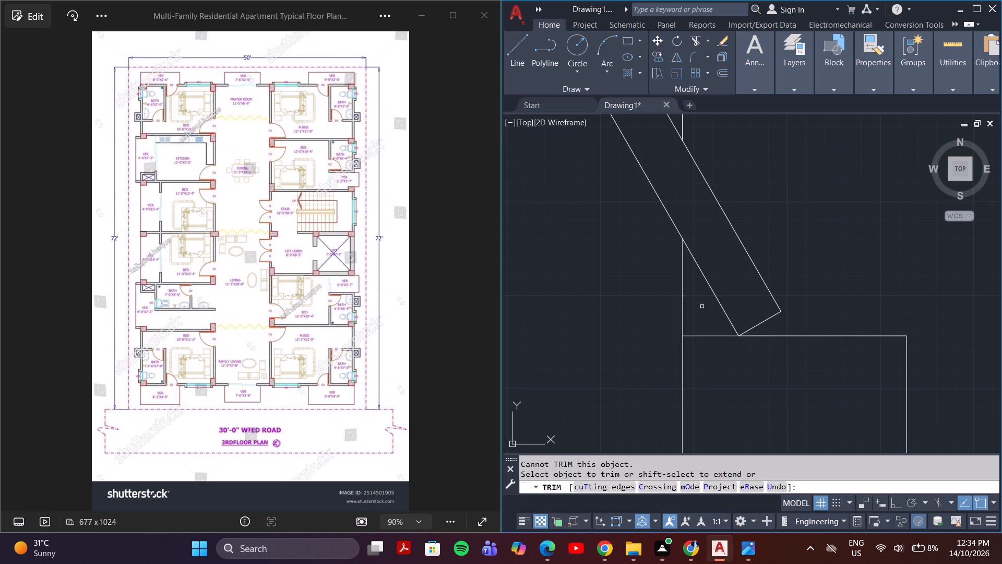
pyautogui.moveTo(702, 307); pyautogui.dragTo(659, 307)
pyautogui.scroll(-2, 768, 246)
pyautogui.moveTo(779, 225); pyautogui.dragTo(762, 350, button='middle')
pyautogui.moveTo(758, 248); pyautogui.dragTo(706, 240)
pyautogui.scroll(-6, 728, 236)
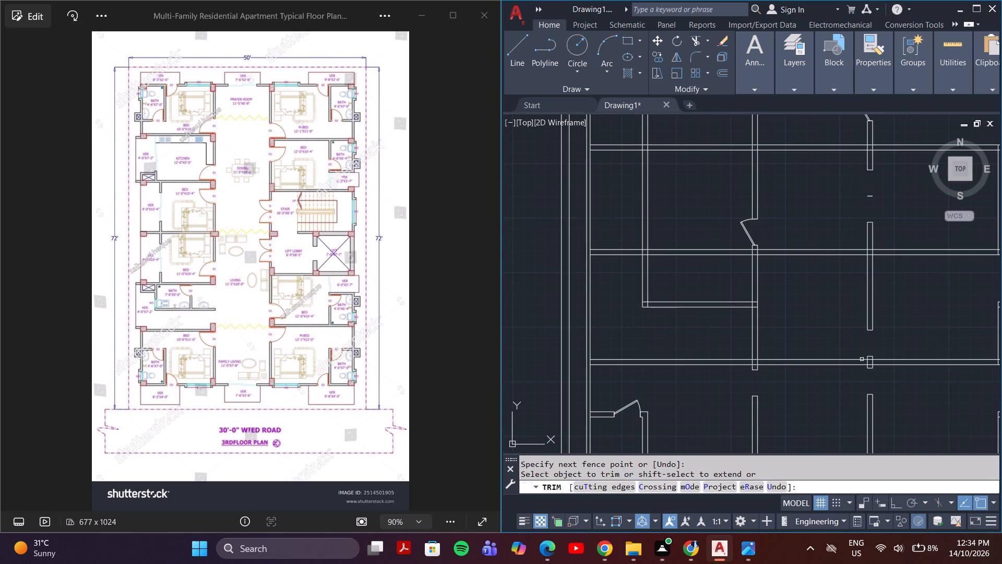
pyautogui.moveTo(819, 317); pyautogui.dragTo(692, 267, button='middle')
pyautogui.press('Escape')
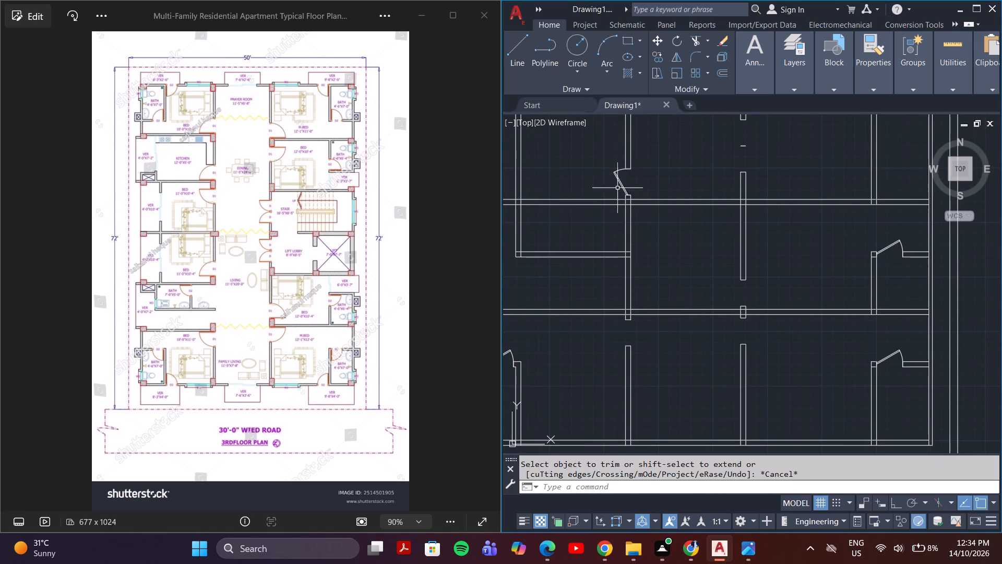
# Copy that door from its lower jamb corner into the lower-left bedroom's opening on the left corridor wall.
pyautogui.click(622, 186)
pyautogui.press('c')
pyautogui.press('o')
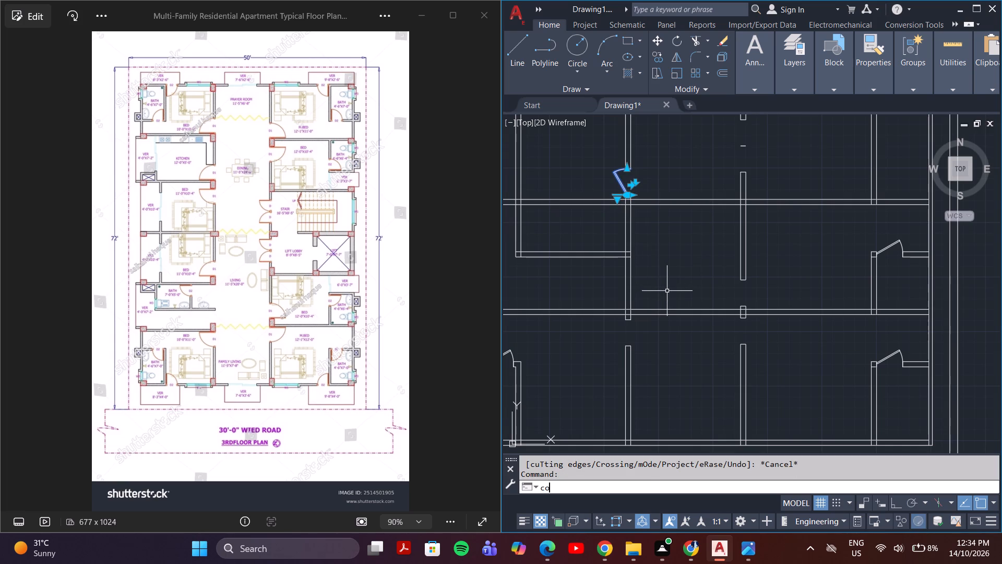
pyautogui.press('Return')
pyautogui.scroll(3, 647, 209)
pyautogui.click(576, 150)
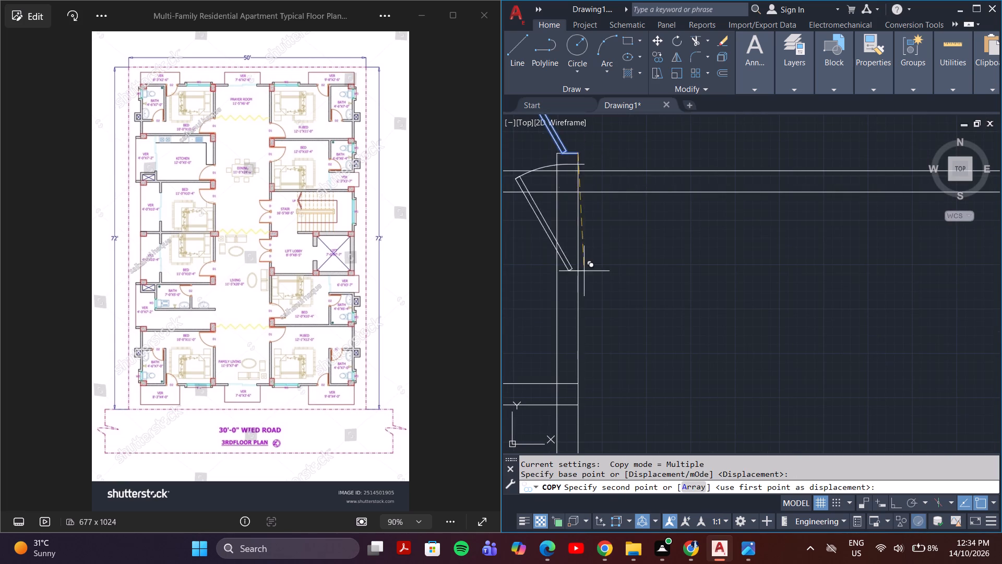
pyautogui.moveTo(591, 345); pyautogui.dragTo(643, 231, button='middle')
pyautogui.scroll(-3, 630, 331)
pyautogui.scroll(-1, 624, 395)
pyautogui.moveTo(624, 395); pyautogui.dragTo(642, 336, button='middle')
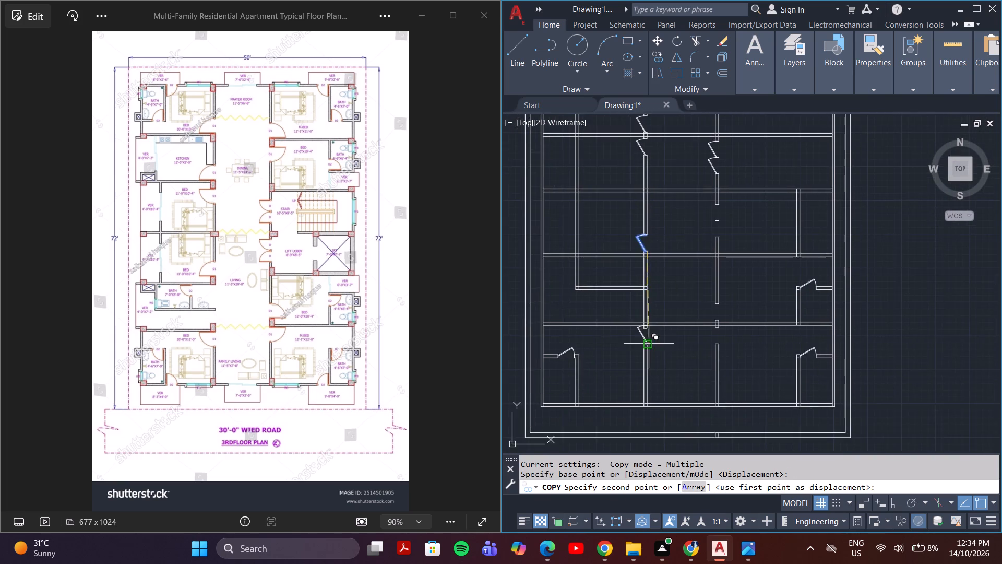
pyautogui.scroll(4, 649, 346)
pyautogui.click(632, 341)
# Place another door copy in the lower-right master bedroom's opening on the right corridor wall, at the lower jamb corner.
pyautogui.scroll(-4, 692, 343)
pyautogui.moveTo(768, 352); pyautogui.dragTo(742, 345, button='middle')
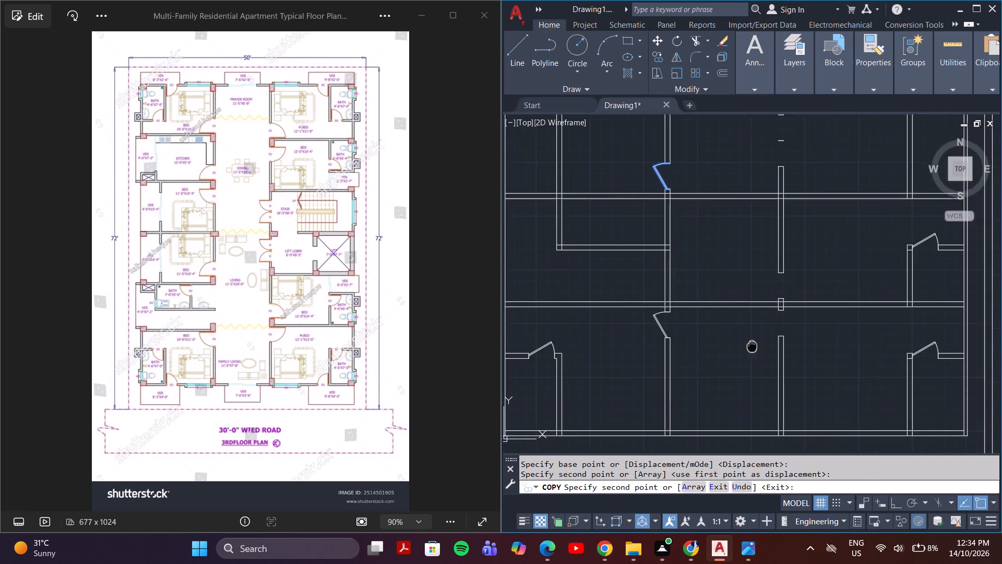
pyautogui.moveTo(742, 345); pyautogui.dragTo(721, 343, button='middle')
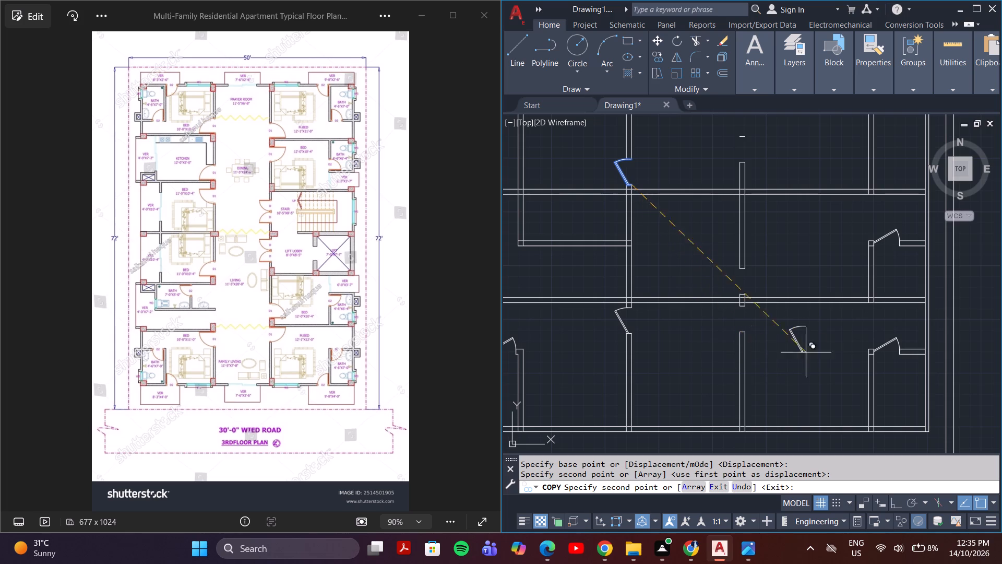
pyautogui.scroll(3, 748, 310)
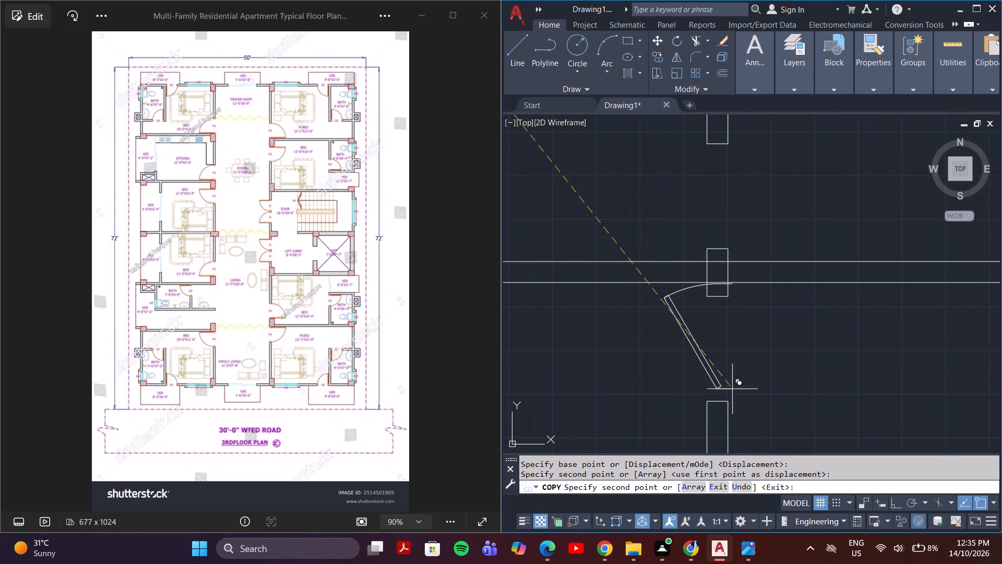
pyautogui.click(727, 401)
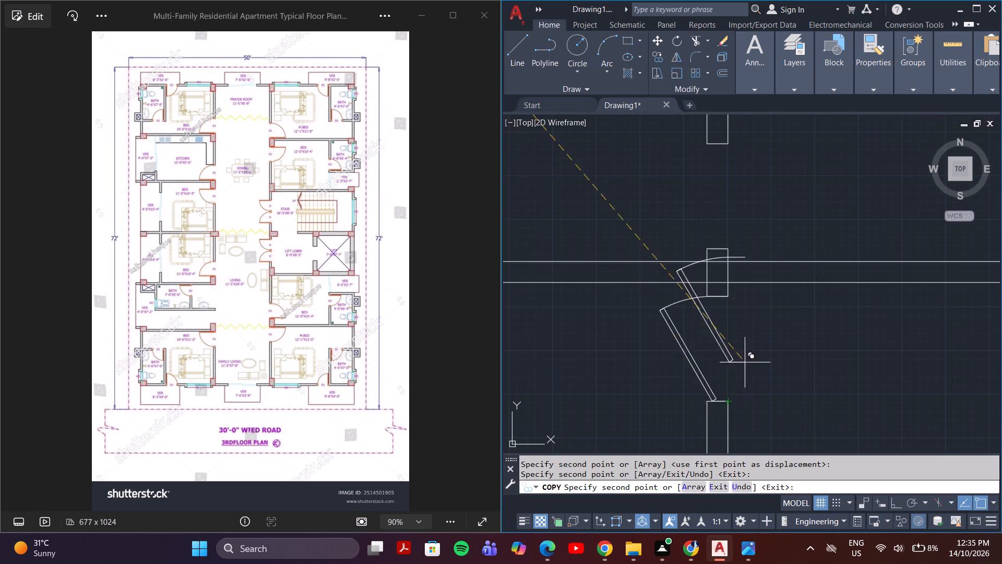
# Place another door copy in the right corridor wall's opening to the bedroom above the lower-right master bedroom, at the lower jamb corner.
pyautogui.scroll(-4, 745, 358)
pyautogui.scroll(1, 742, 339)
pyautogui.moveTo(742, 339); pyautogui.dragTo(744, 376, button='middle')
pyautogui.scroll(4, 743, 377)
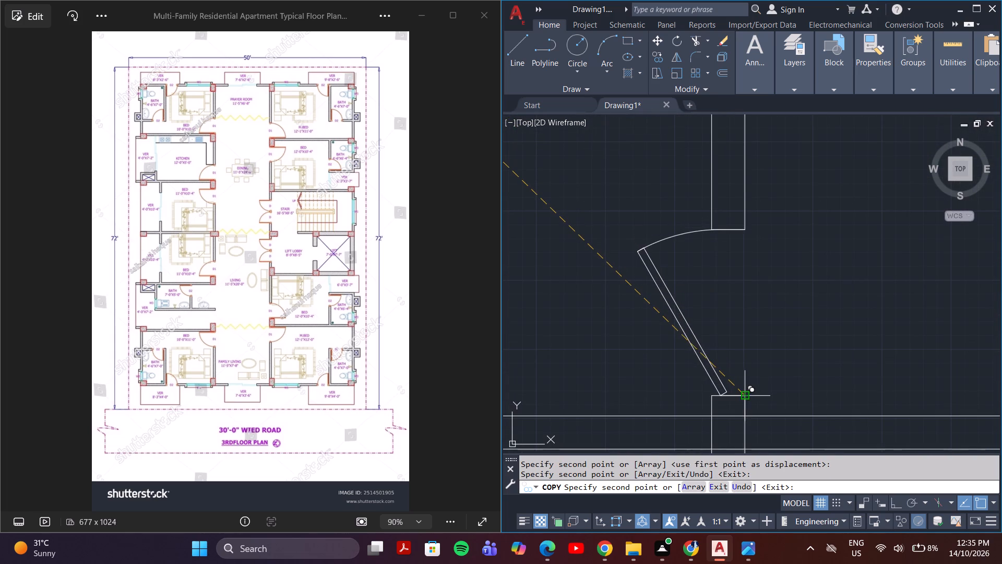
pyautogui.click(748, 397)
# Place two door copies in the lift lobby's double opening on the right corridor wall, one at the lower jamb and one at the middle mark.
pyautogui.scroll(-5, 747, 364)
pyautogui.moveTo(746, 321); pyautogui.dragTo(727, 391, button='middle')
pyautogui.scroll(3, 729, 363)
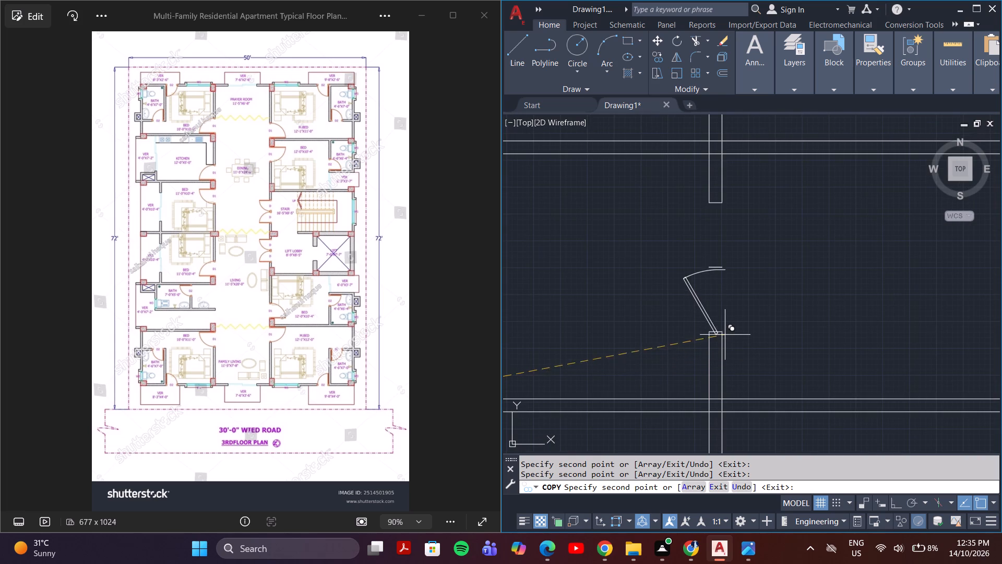
pyautogui.click(722, 330)
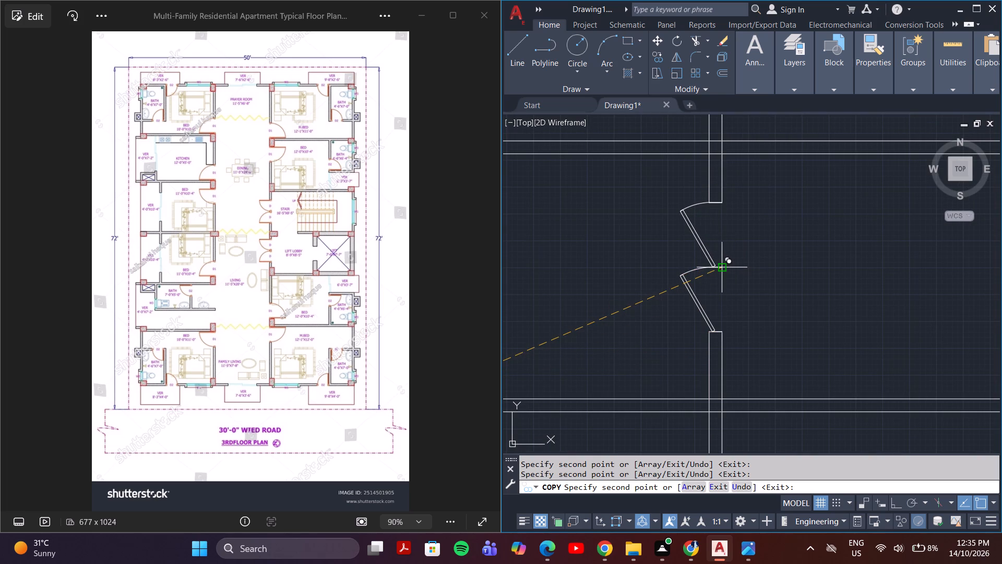
pyautogui.click(721, 270)
pyautogui.scroll(-4, 721, 270)
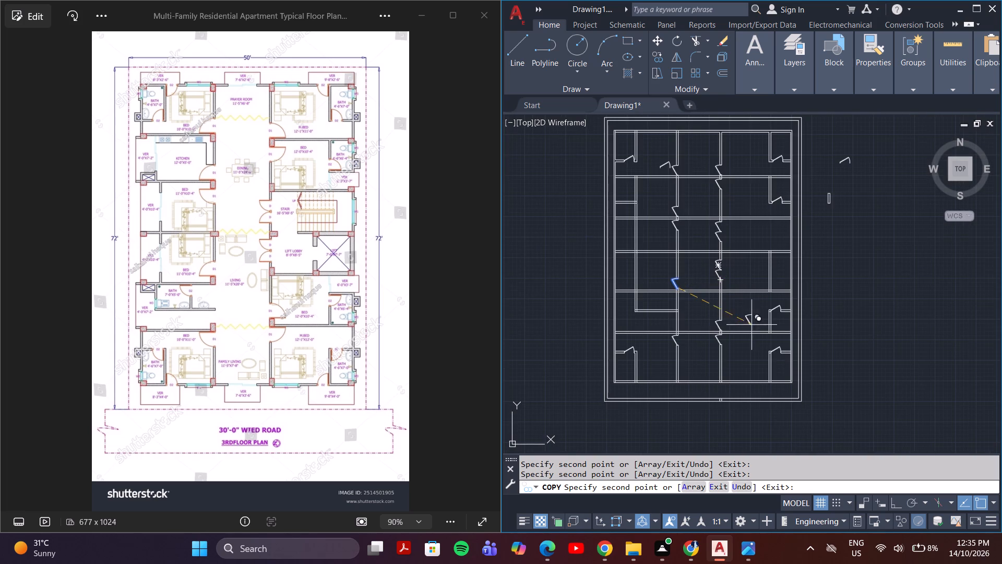
pyautogui.press('Escape')
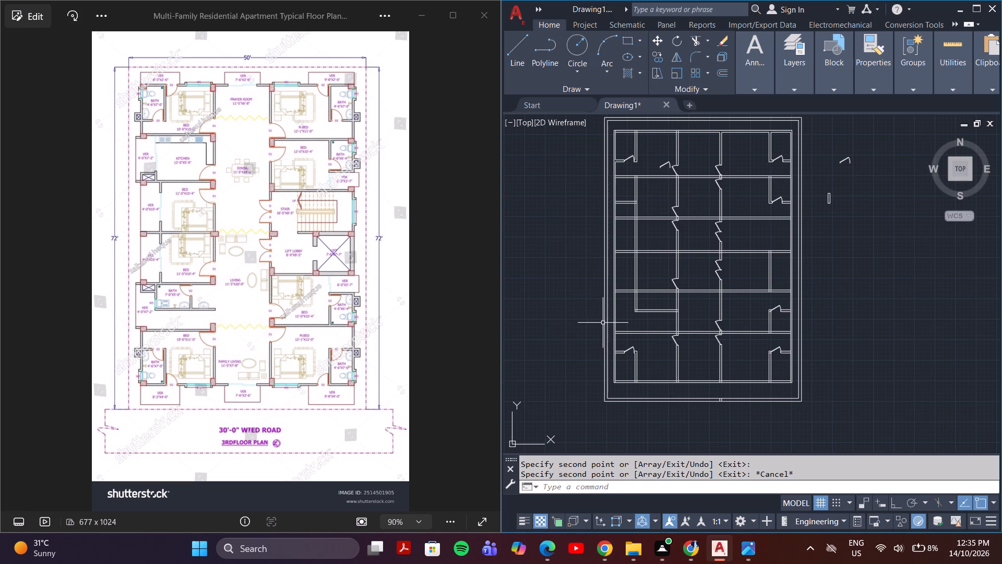
# Delete the leftover loose door copy inside the upper-left bedroom.
pyautogui.scroll(2, 643, 318)
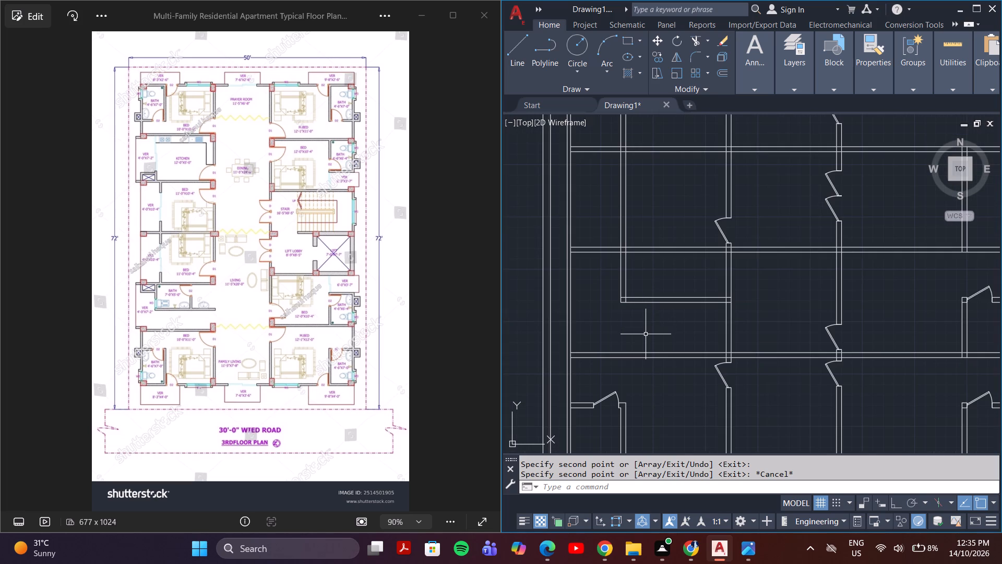
pyautogui.scroll(-3, 757, 288)
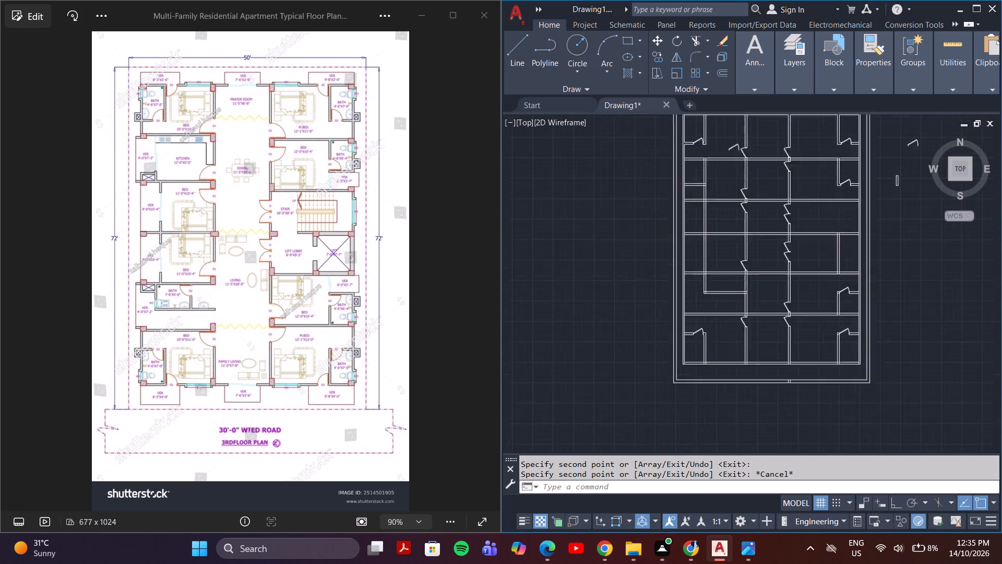
pyautogui.scroll(1, 839, 241)
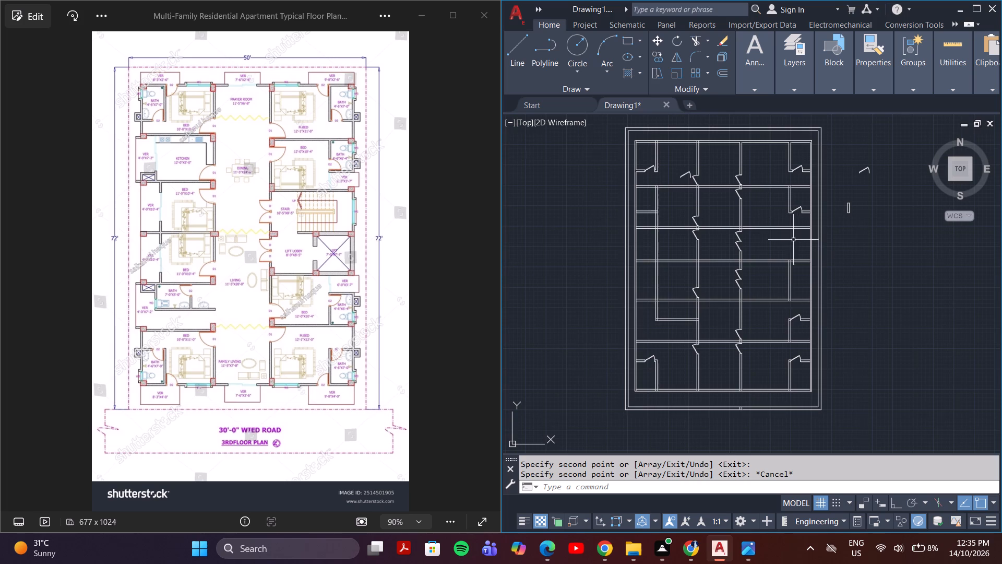
pyautogui.click(684, 176)
pyautogui.press('Delete')
# Trim the wall lines crossing the top exterior wall at the plan's upper-left corner and at the upper-left bath partition.
pyautogui.moveTo(646, 170); pyautogui.dragTo(641, 250, button='middle')
pyautogui.scroll(4, 634, 223)
pyautogui.write('tr')
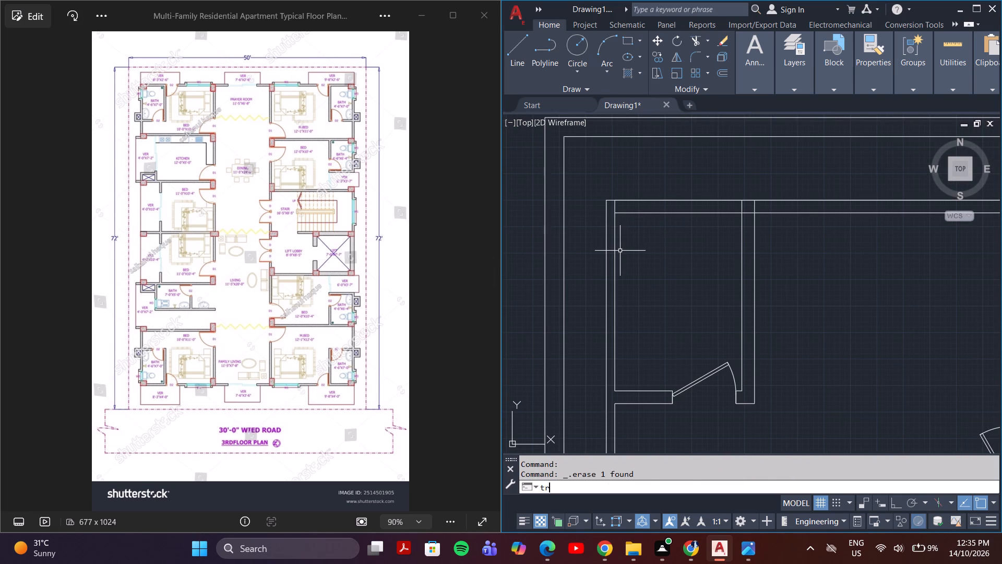
pyautogui.press('Return')
pyautogui.scroll(3, 609, 206)
pyautogui.moveTo(609, 205); pyautogui.dragTo(659, 205)
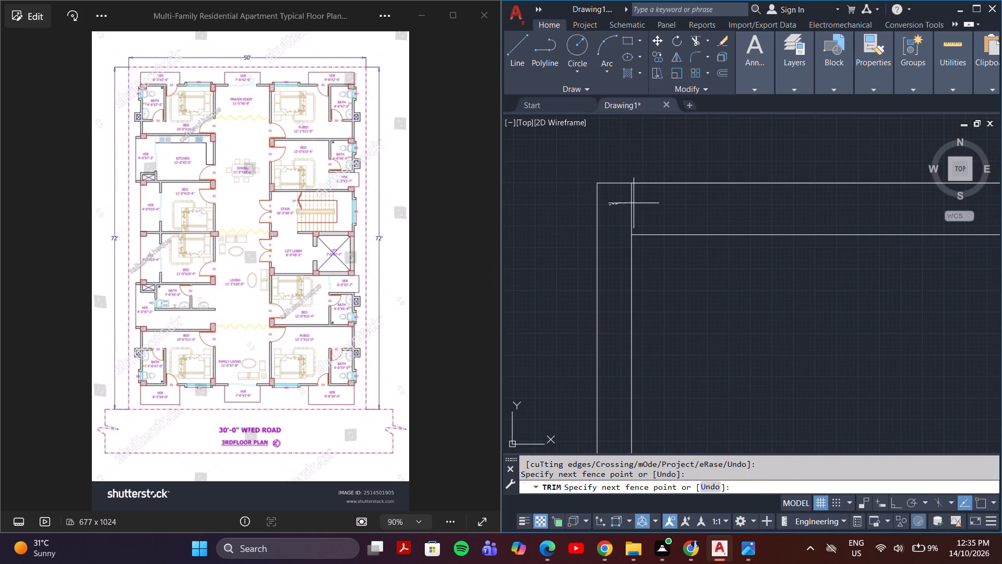
pyautogui.moveTo(659, 205); pyautogui.dragTo(670, 206)
pyautogui.scroll(-4, 672, 207)
pyautogui.moveTo(713, 225); pyautogui.dragTo(685, 261, button='middle')
pyautogui.scroll(4, 695, 252)
pyautogui.moveTo(770, 205); pyautogui.dragTo(775, 204)
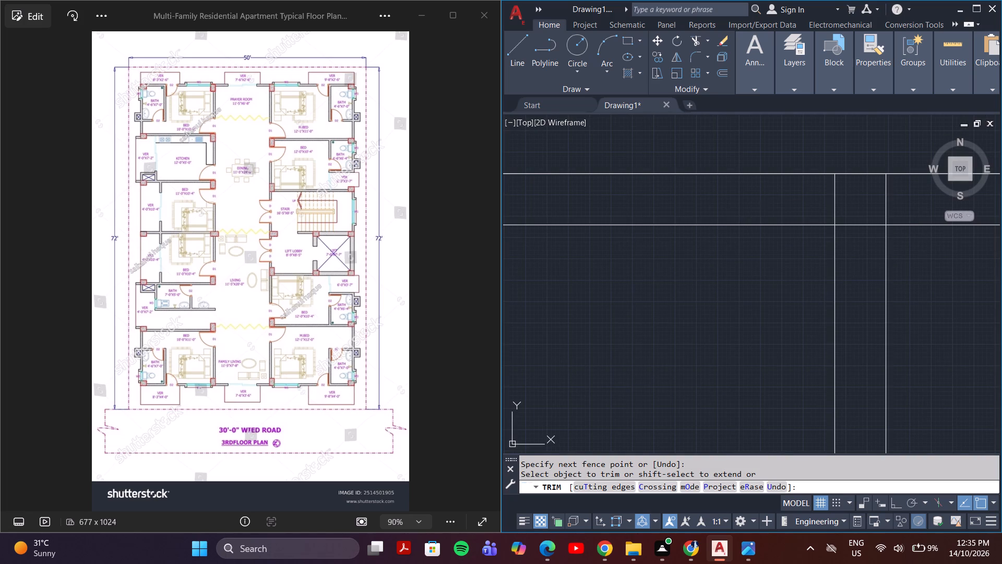
pyautogui.moveTo(775, 204); pyautogui.dragTo(900, 202)
# Trim the overlapping wall lines where the left corridor wall meets the top exterior wall.
pyautogui.scroll(-2, 885, 208)
pyautogui.moveTo(736, 242); pyautogui.dragTo(714, 246, button='middle')
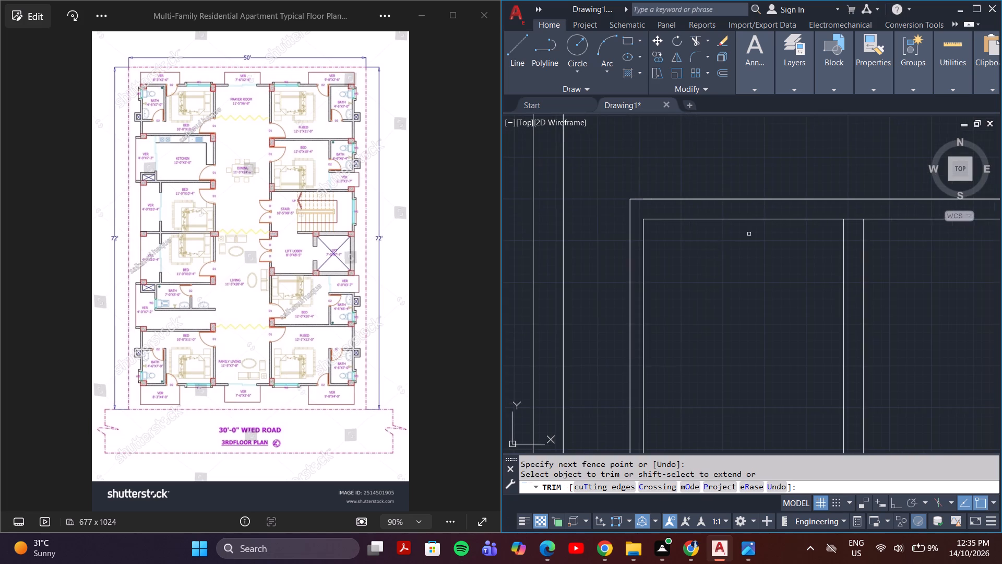
pyautogui.scroll(-4, 750, 233)
pyautogui.moveTo(779, 248); pyautogui.dragTo(638, 257, button='middle')
pyautogui.scroll(4, 739, 255)
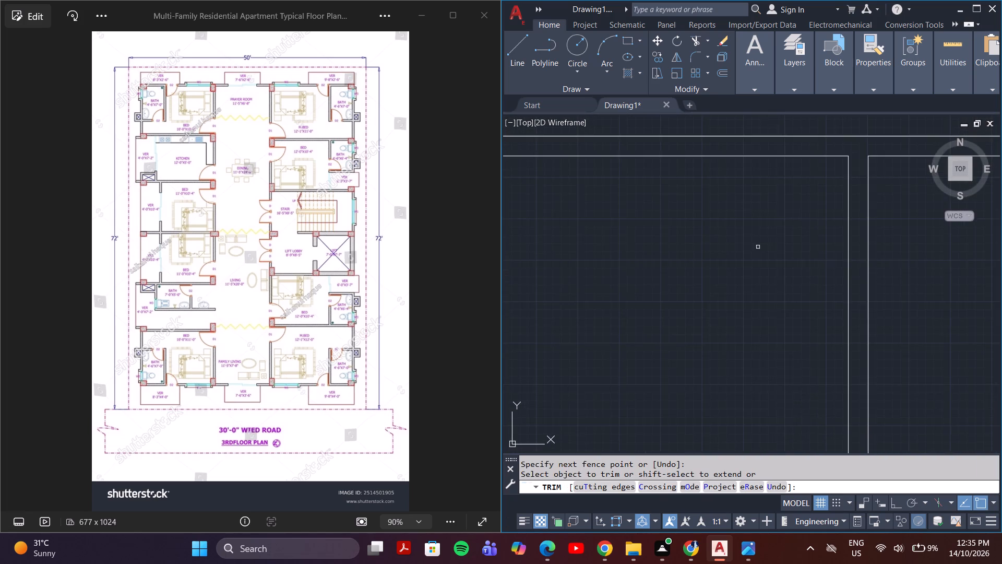
pyautogui.moveTo(763, 244); pyautogui.dragTo(721, 310, button='middle')
pyautogui.scroll(-3, 633, 272)
pyautogui.moveTo(629, 266); pyautogui.dragTo(755, 266, button='middle')
pyautogui.scroll(4, 707, 259)
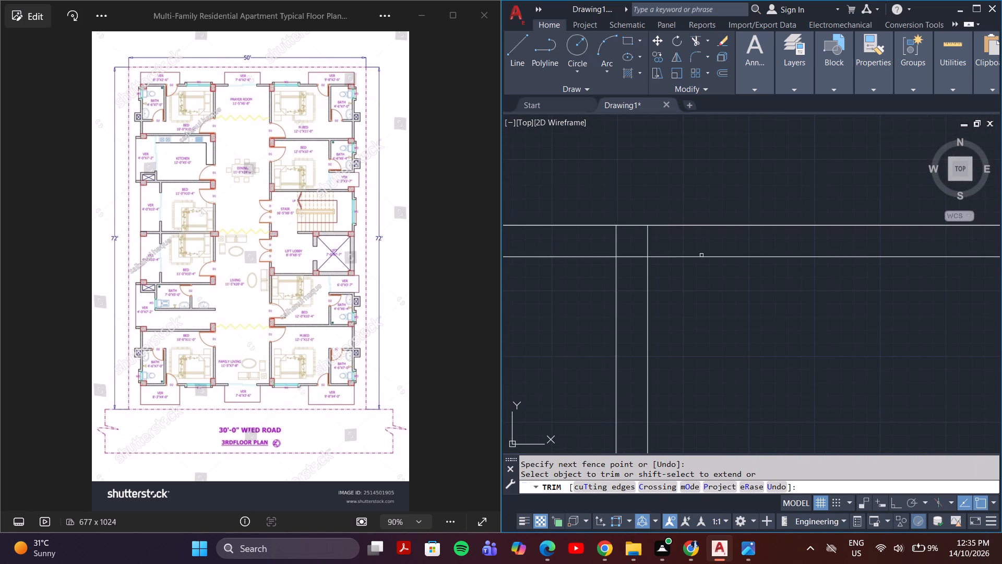
pyautogui.moveTo(587, 232); pyautogui.dragTo(693, 239)
pyautogui.moveTo(635, 241); pyautogui.dragTo(639, 291)
# Trim the wall line crossing the top exterior wall along the upper-right portion of the plan.
pyautogui.scroll(-3, 640, 291)
pyautogui.moveTo(664, 280); pyautogui.dragTo(623, 286, button='middle')
pyautogui.scroll(-1, 623, 286)
pyautogui.moveTo(852, 311); pyautogui.dragTo(793, 243, button='middle')
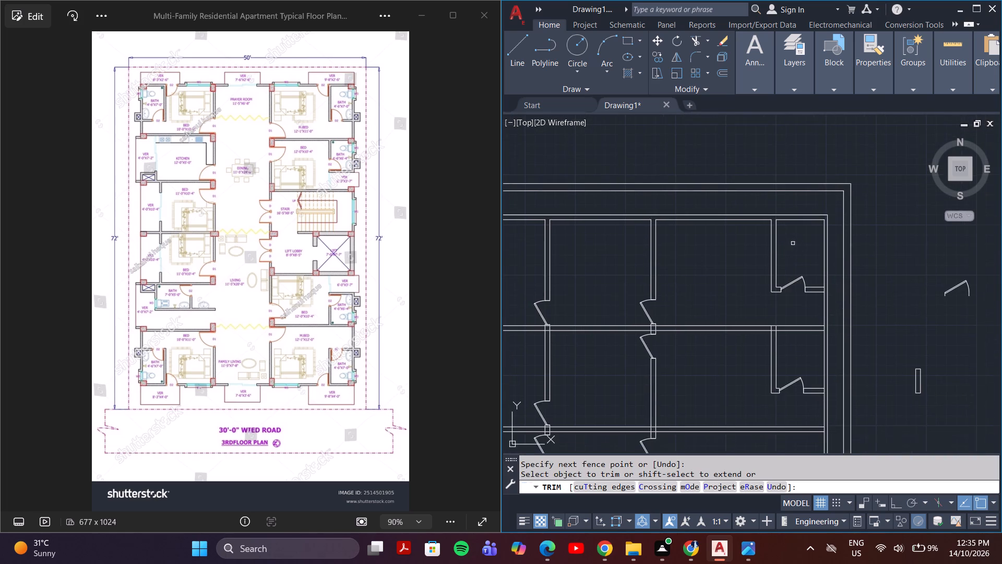
pyautogui.scroll(4, 856, 298)
pyautogui.moveTo(659, 255); pyautogui.dragTo(635, 258)
# Trim the overlapping lines where the wall below the upper-right master bedroom meets the exterior wall and the lower bath's partition.
pyautogui.scroll(-4, 634, 258)
pyautogui.moveTo(628, 264); pyautogui.dragTo(671, 262, button='middle')
pyautogui.scroll(6, 670, 289)
pyautogui.moveTo(810, 360); pyautogui.dragTo(767, 375)
pyautogui.scroll(-4, 764, 374)
pyautogui.moveTo(720, 366); pyautogui.dragTo(882, 357, button='middle')
pyautogui.scroll(5, 818, 372)
pyautogui.moveTo(802, 344); pyautogui.dragTo(703, 412)
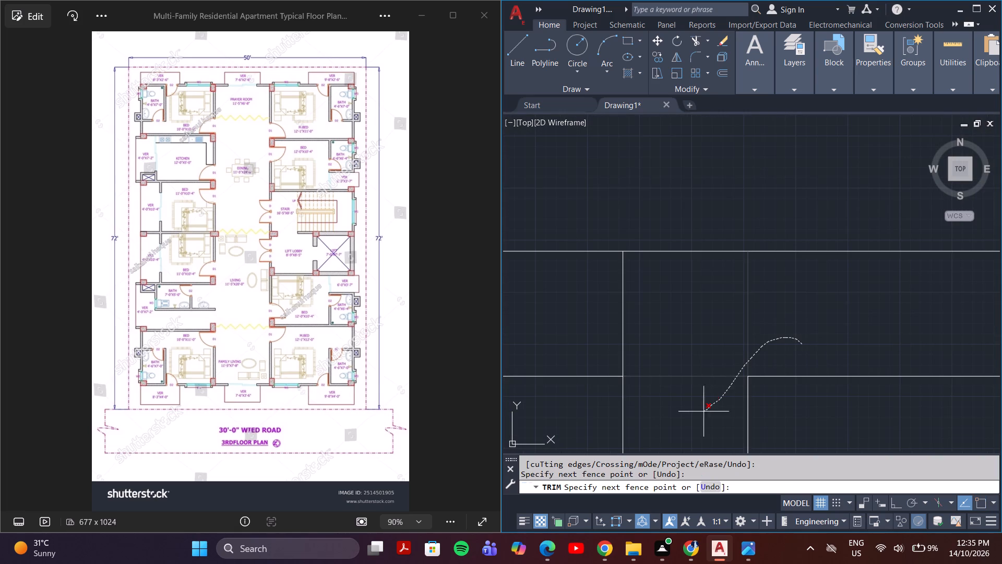
pyautogui.moveTo(703, 412); pyautogui.dragTo(573, 304)
pyautogui.scroll(-3, 598, 306)
pyautogui.moveTo(604, 306); pyautogui.dragTo(786, 299, button='middle')
pyautogui.scroll(-4, 801, 300)
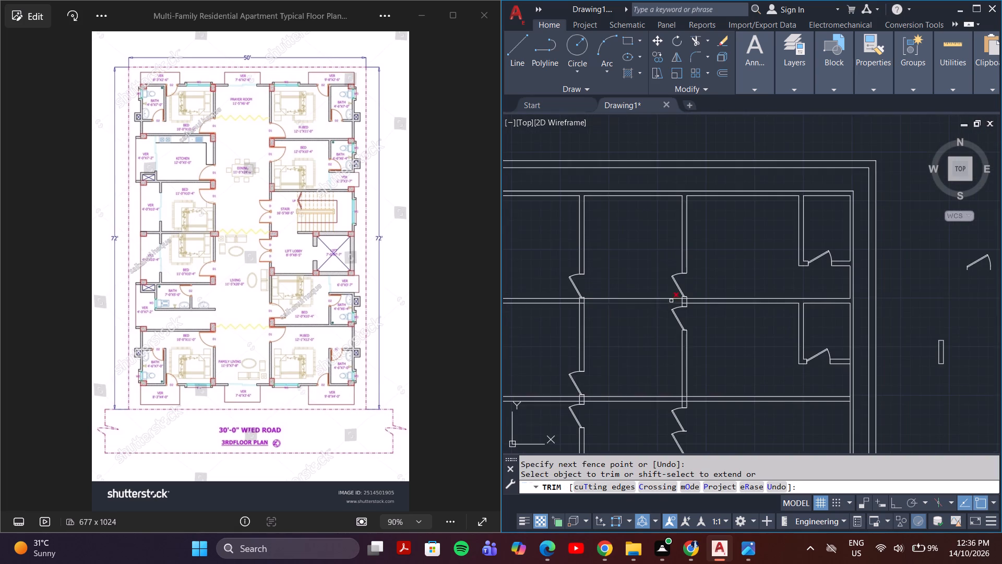
# Trim the overlapping lines where the right and left corridor walls cross the horizontal wall below the uppermost bedrooms.
pyautogui.scroll(4, 677, 296)
pyautogui.moveTo(764, 336); pyautogui.dragTo(722, 317)
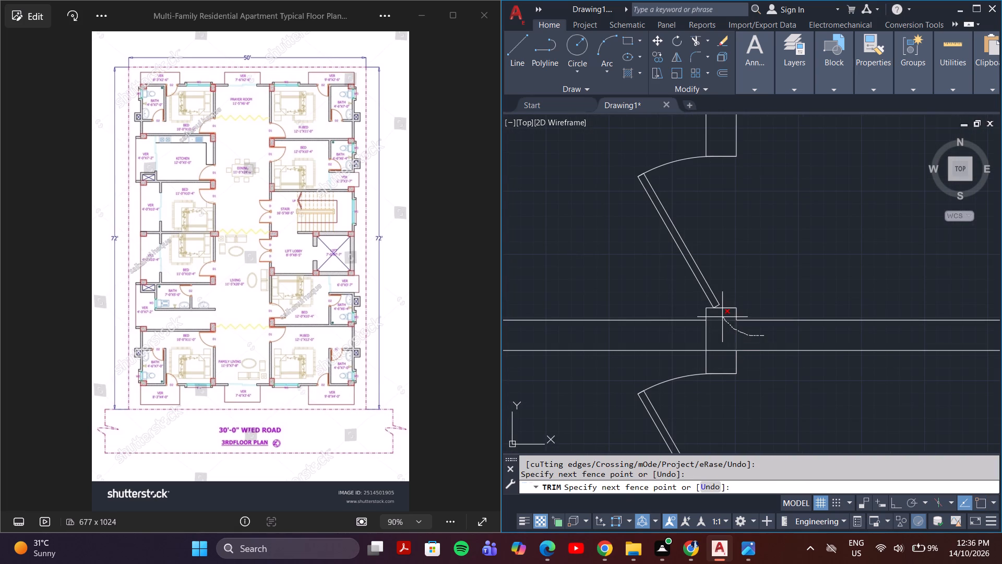
pyautogui.moveTo(722, 317); pyautogui.dragTo(691, 331)
pyautogui.scroll(-3, 691, 331)
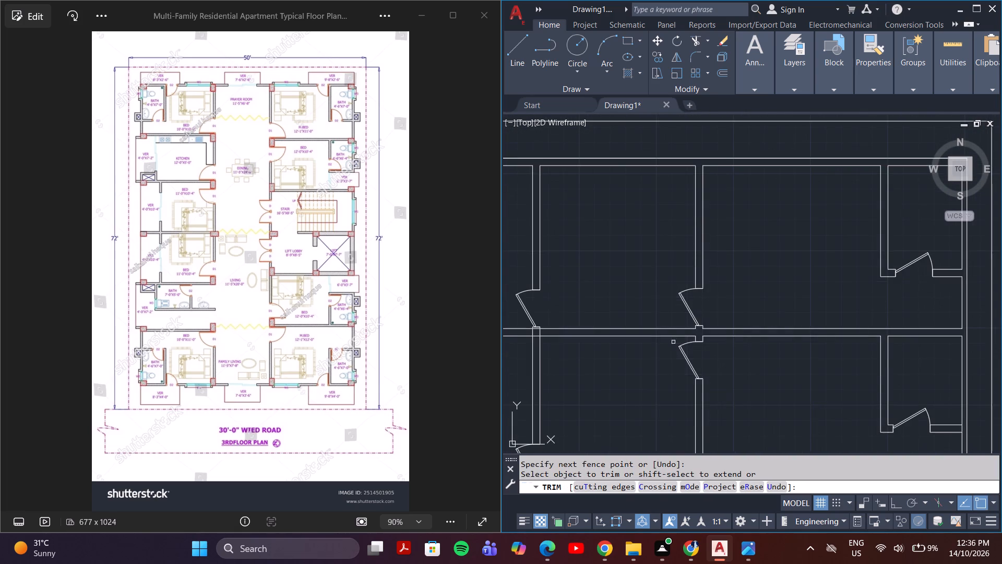
pyautogui.moveTo(666, 346); pyautogui.dragTo(783, 337, button='middle')
pyautogui.scroll(6, 642, 318)
pyautogui.scroll(-2, 815, 382)
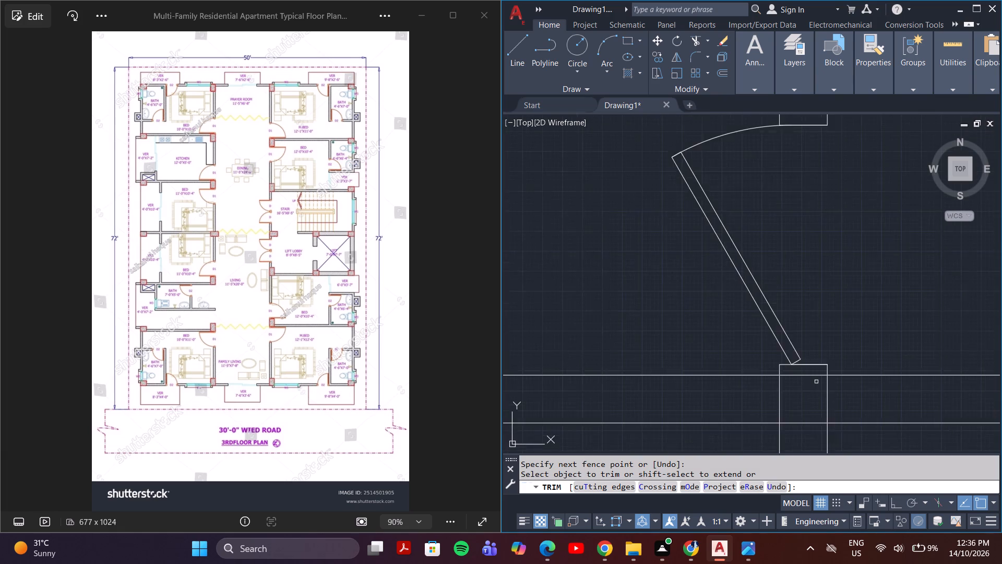
pyautogui.scroll(-1, 818, 383)
pyautogui.moveTo(821, 384); pyautogui.dragTo(777, 356, button='middle')
pyautogui.scroll(3, 792, 359)
pyautogui.moveTo(786, 361); pyautogui.dragTo(680, 381)
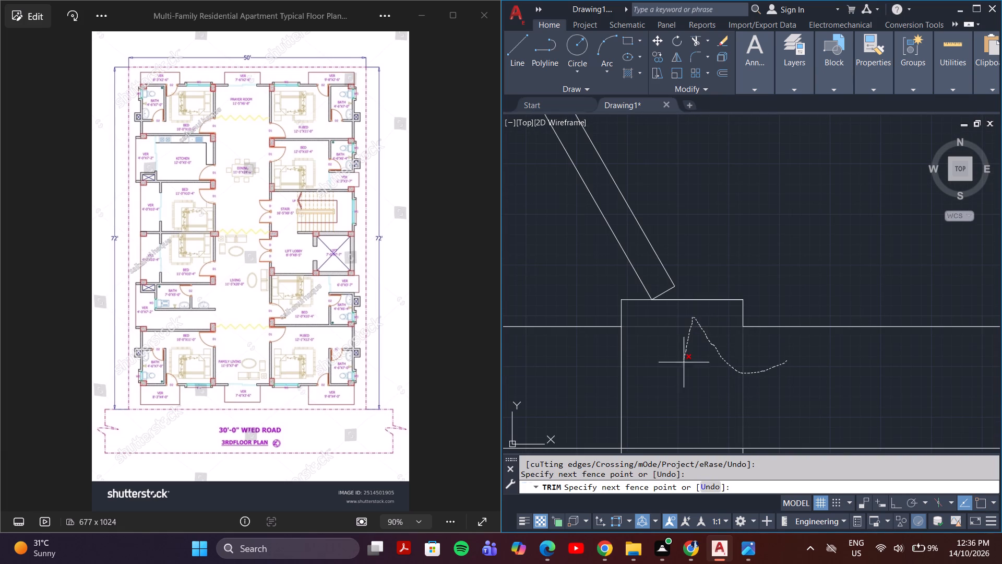
pyautogui.moveTo(680, 381); pyautogui.dragTo(577, 366)
# Trim the kitchen verandah partition's lines crossing the horizontal wall between the upper-left bedroom and the kitchen.
pyautogui.scroll(-3, 581, 366)
pyautogui.moveTo(651, 385); pyautogui.dragTo(807, 368, button='middle')
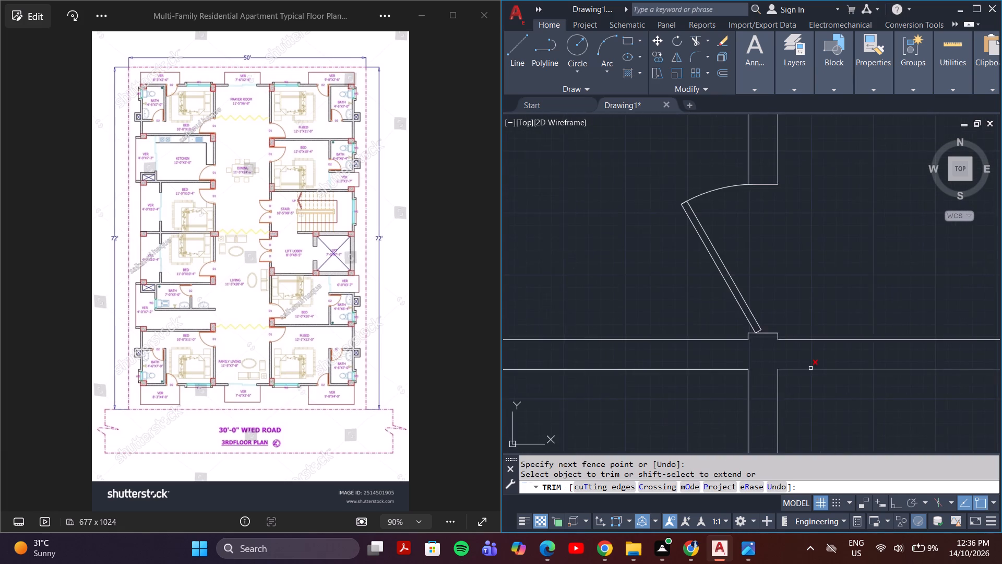
pyautogui.scroll(-5, 801, 373)
pyautogui.scroll(6, 699, 378)
pyautogui.moveTo(790, 380); pyautogui.dragTo(558, 0, button='middle')
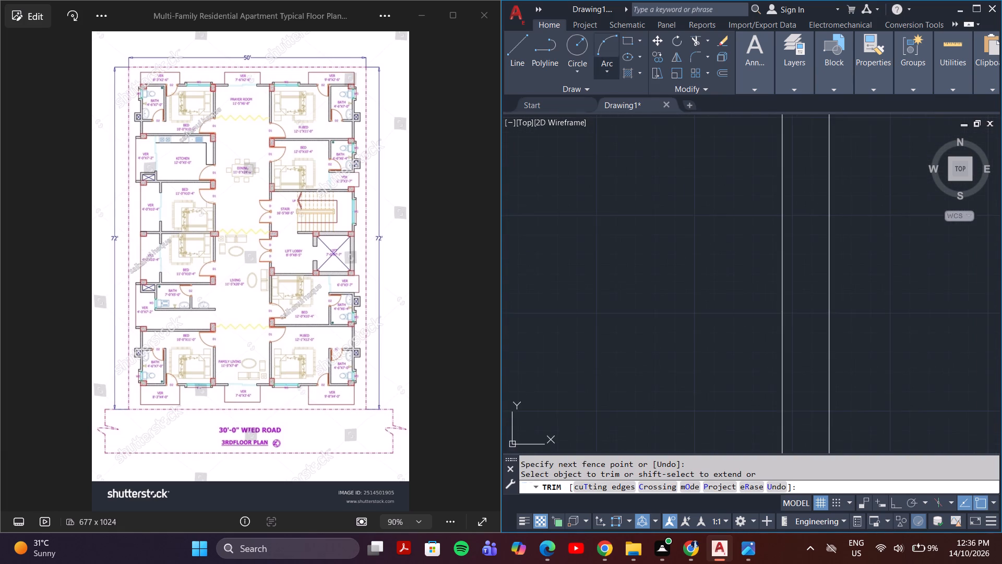
pyautogui.scroll(-3, 669, 161)
pyautogui.moveTo(709, 200); pyautogui.dragTo(718, 313, button='middle')
pyautogui.scroll(3, 714, 251)
pyautogui.moveTo(738, 242); pyautogui.dragTo(685, 241)
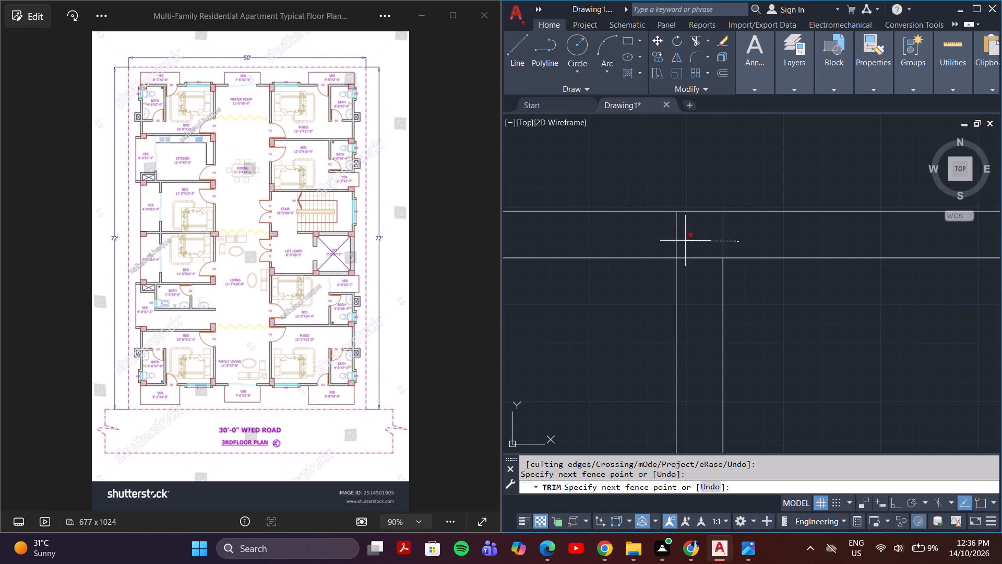
pyautogui.moveTo(685, 241); pyautogui.dragTo(647, 234)
# Trim the left exterior wall's inner line where the wall between the upper-left bedroom and kitchen joins it.
pyautogui.scroll(-3, 645, 234)
pyautogui.moveTo(631, 254); pyautogui.dragTo(752, 258, button='middle')
pyautogui.scroll(4, 691, 252)
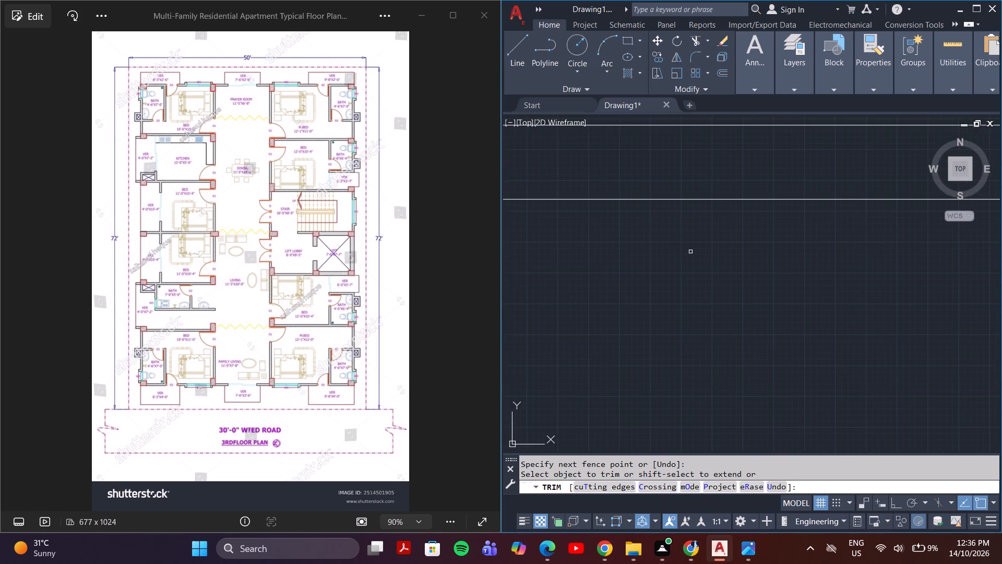
pyautogui.scroll(-3, 565, 198)
pyautogui.moveTo(581, 210); pyautogui.dragTo(662, 288, button='middle')
pyautogui.scroll(3, 639, 279)
pyautogui.moveTo(627, 239); pyautogui.dragTo(584, 248)
# Trim the short cross wall's lines where the wall below the kitchen verandah meets the verandah partition.
pyautogui.scroll(-4, 585, 248)
pyautogui.moveTo(620, 287); pyautogui.dragTo(622, 206, button='middle')
pyautogui.scroll(4, 701, 308)
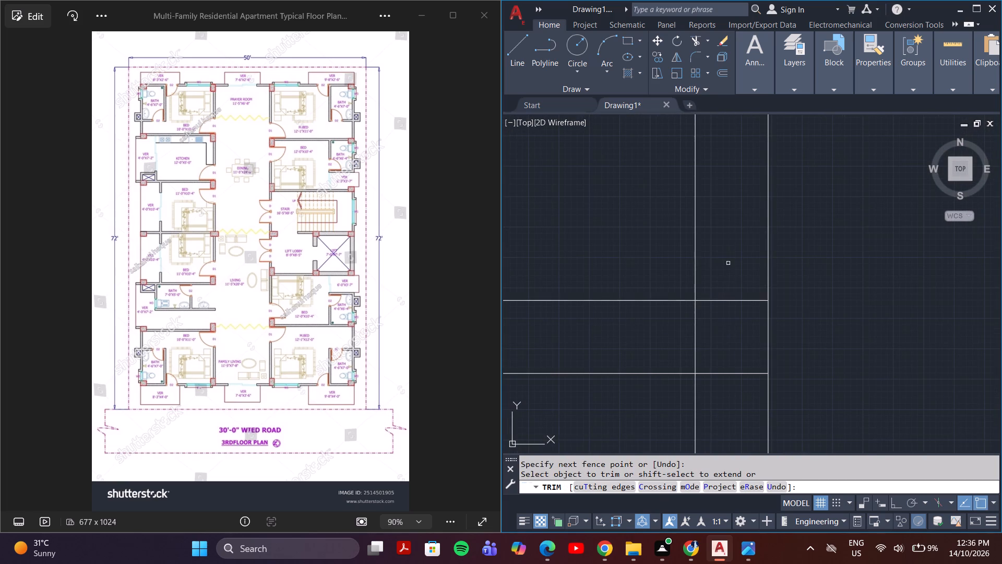
pyautogui.moveTo(728, 263); pyautogui.dragTo(722, 397)
pyautogui.scroll(-3, 723, 360)
pyautogui.moveTo(712, 354); pyautogui.dragTo(784, 336, button='middle')
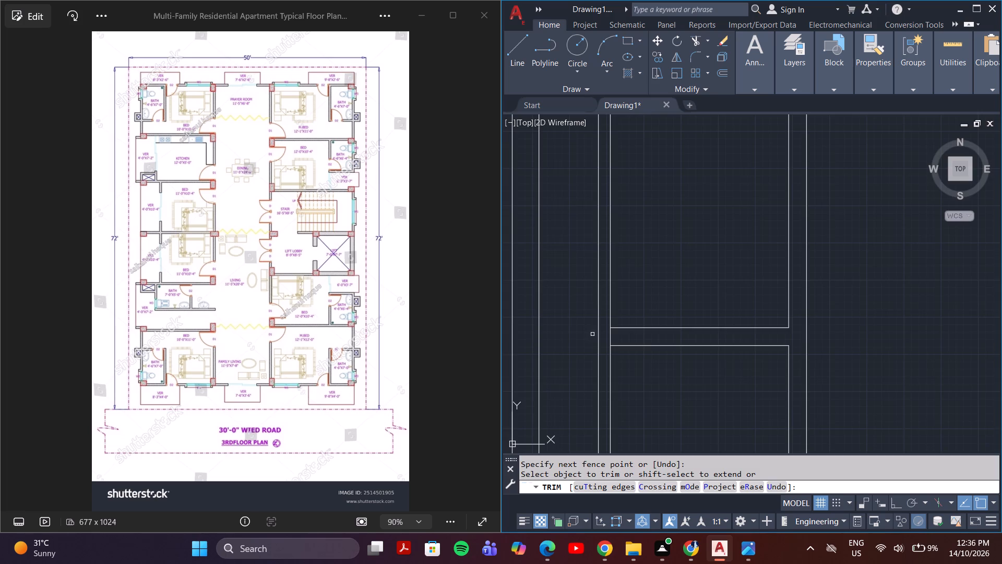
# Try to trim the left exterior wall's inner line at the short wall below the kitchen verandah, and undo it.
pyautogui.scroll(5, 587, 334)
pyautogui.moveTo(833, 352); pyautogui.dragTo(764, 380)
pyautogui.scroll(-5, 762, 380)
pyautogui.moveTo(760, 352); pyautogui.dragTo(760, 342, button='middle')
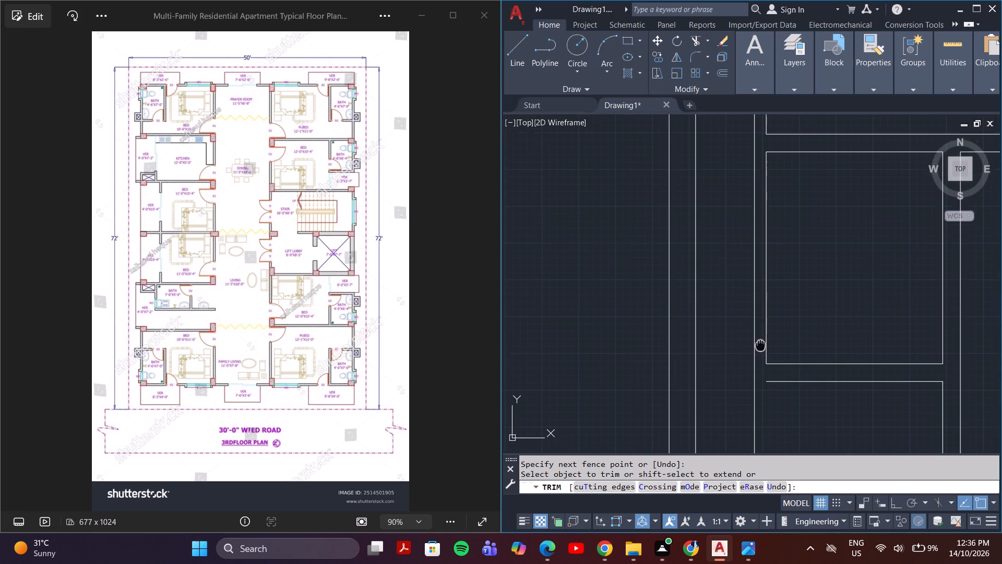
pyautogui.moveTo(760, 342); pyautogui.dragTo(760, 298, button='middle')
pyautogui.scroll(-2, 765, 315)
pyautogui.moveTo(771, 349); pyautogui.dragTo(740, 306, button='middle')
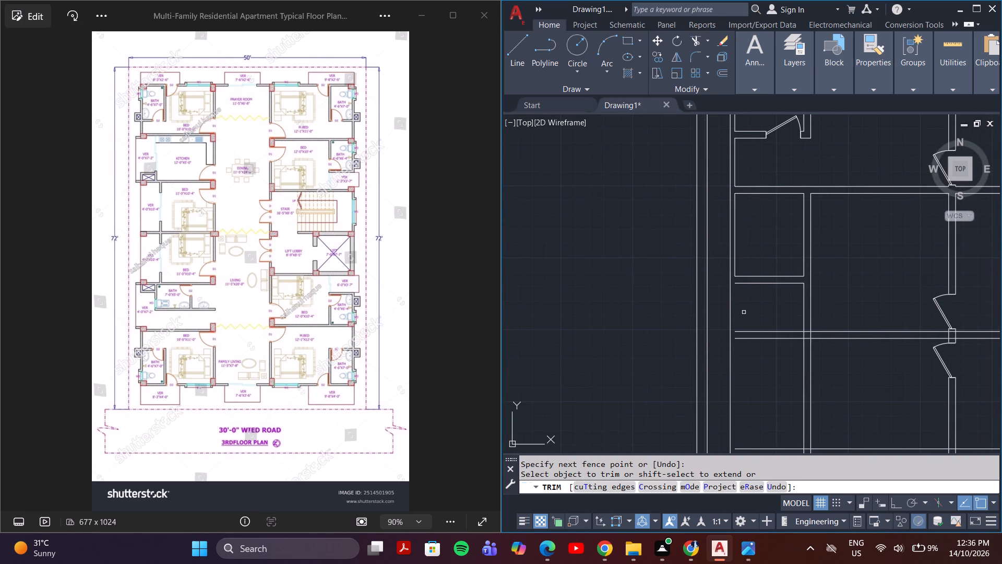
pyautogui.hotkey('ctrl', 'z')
# Trim the left exterior wall's inner line at the short wall below the kitchen verandah and at the wall between kitchen and bedroom.
pyautogui.scroll(-4, 744, 313)
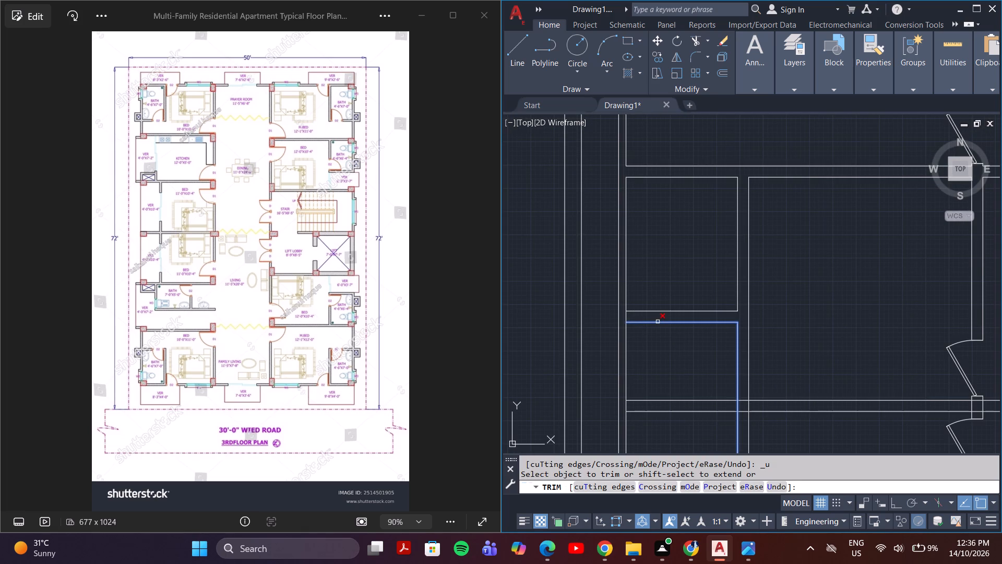
pyautogui.scroll(4, 638, 318)
pyautogui.moveTo(626, 320); pyautogui.dragTo(553, 313)
pyautogui.scroll(-3, 560, 310)
pyautogui.moveTo(631, 294); pyautogui.dragTo(647, 255, button='middle')
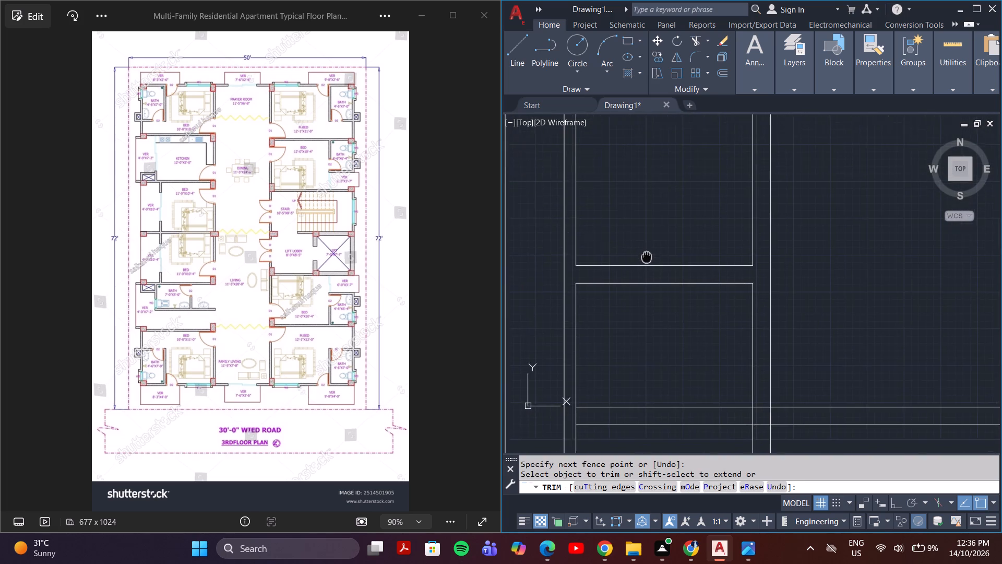
pyautogui.moveTo(647, 255); pyautogui.dragTo(648, 253, button='middle')
pyautogui.scroll(-2, 697, 355)
pyautogui.moveTo(678, 372); pyautogui.dragTo(676, 316, button='middle')
pyautogui.scroll(5, 649, 314)
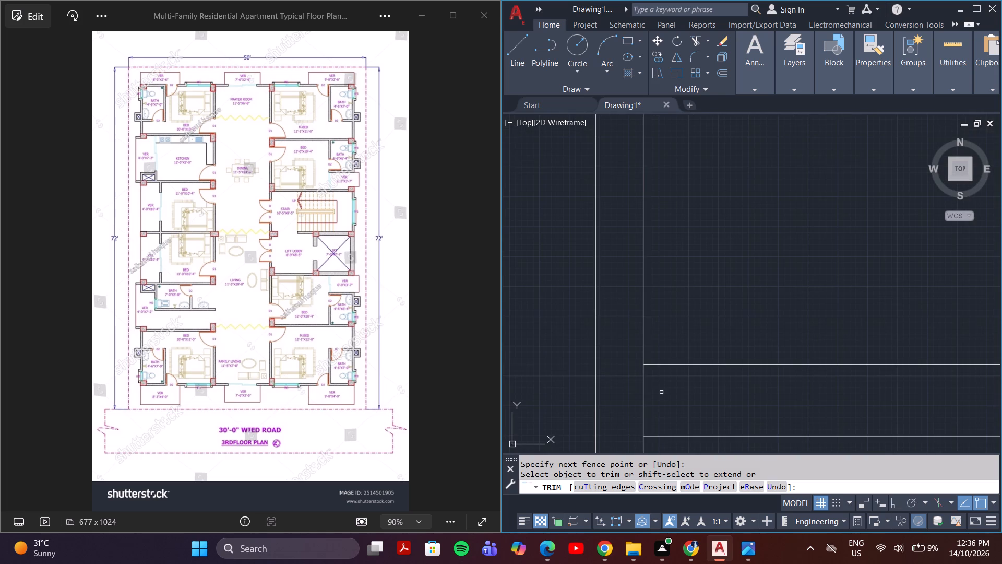
pyautogui.moveTo(666, 415); pyautogui.dragTo(613, 409)
# Trim the verandah partition's lines where they cross the horizontal wall above the lower-left common bath.
pyautogui.scroll(-3, 696, 381)
pyautogui.moveTo(728, 388); pyautogui.dragTo(631, 383, button='middle')
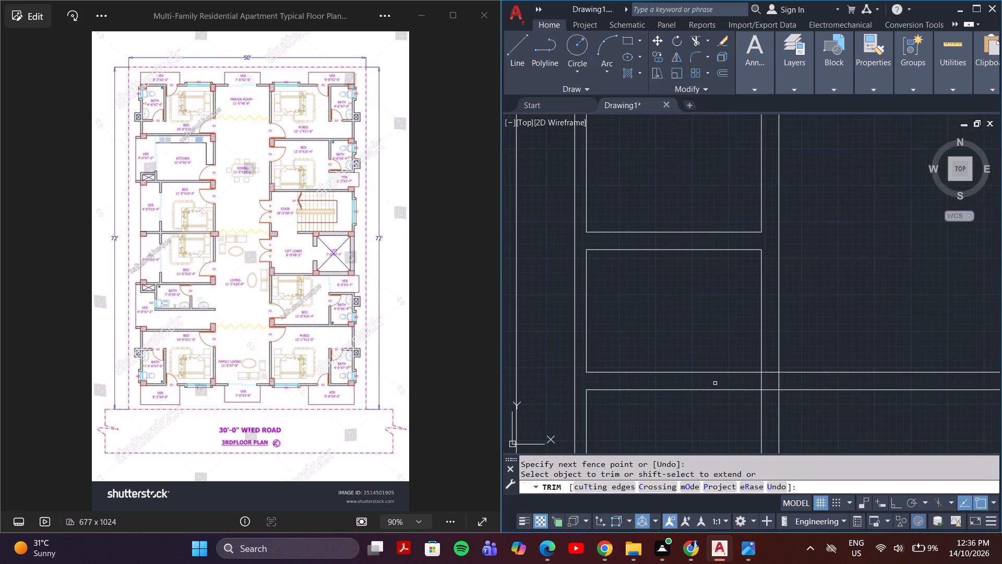
pyautogui.scroll(1, 719, 383)
pyautogui.middleClick(688, 387)
pyautogui.moveTo(688, 387); pyautogui.dragTo(590, 372, button='middle')
pyautogui.scroll(-1, 737, 346)
pyautogui.scroll(6, 677, 328)
pyautogui.moveTo(680, 323); pyautogui.dragTo(729, 325)
# Trim the overlapping wall lines at the common bath's lower-left corner and its lower-right corner on the left corridor wall.
pyautogui.scroll(-3, 723, 332)
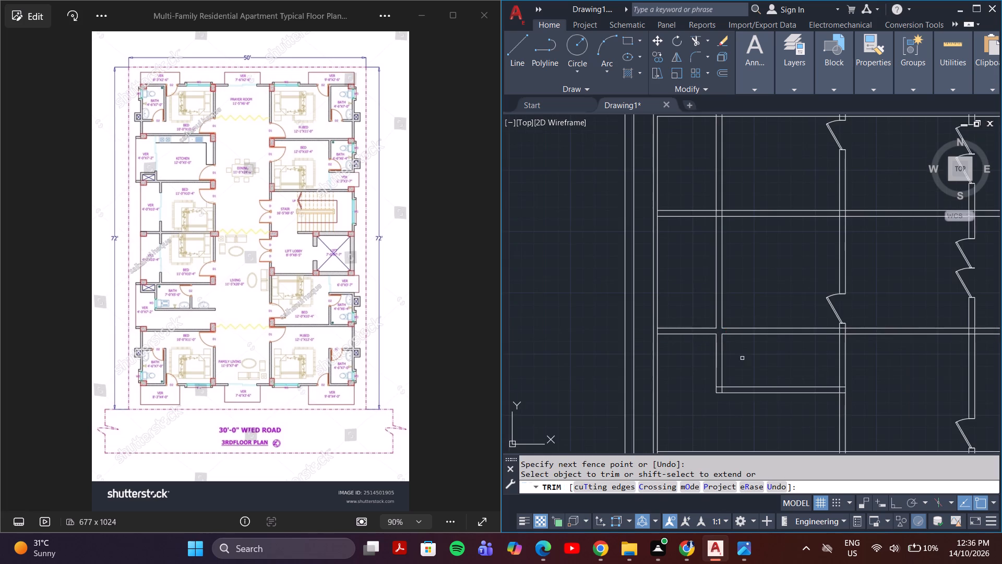
pyautogui.moveTo(748, 358); pyautogui.dragTo(736, 313, button='middle')
pyautogui.scroll(4, 698, 344)
pyautogui.moveTo(738, 318); pyautogui.dragTo(778, 358)
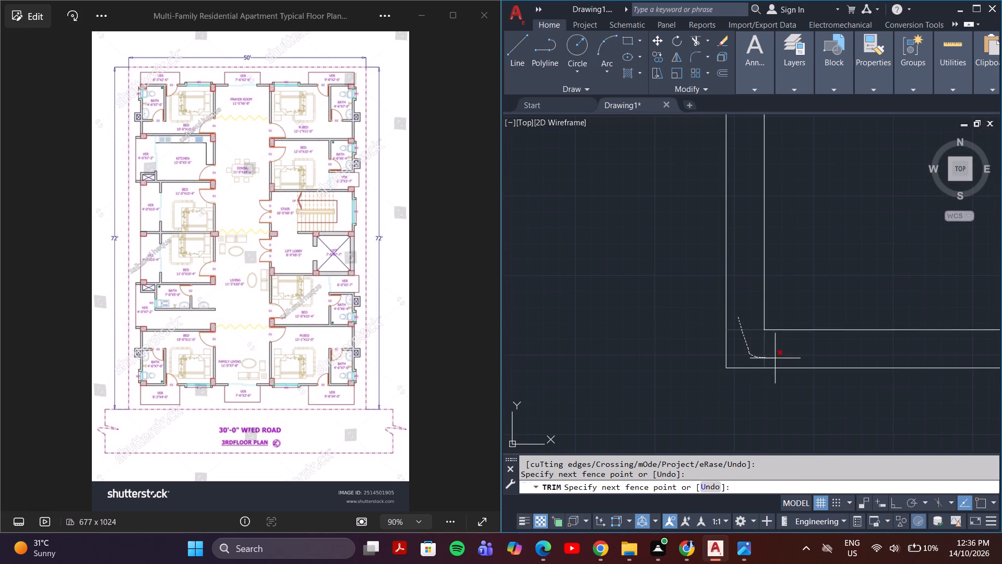
pyautogui.moveTo(778, 358); pyautogui.dragTo(779, 358)
pyautogui.scroll(-4, 779, 358)
pyautogui.moveTo(811, 372); pyautogui.dragTo(672, 392, button='middle')
pyautogui.scroll(5, 754, 379)
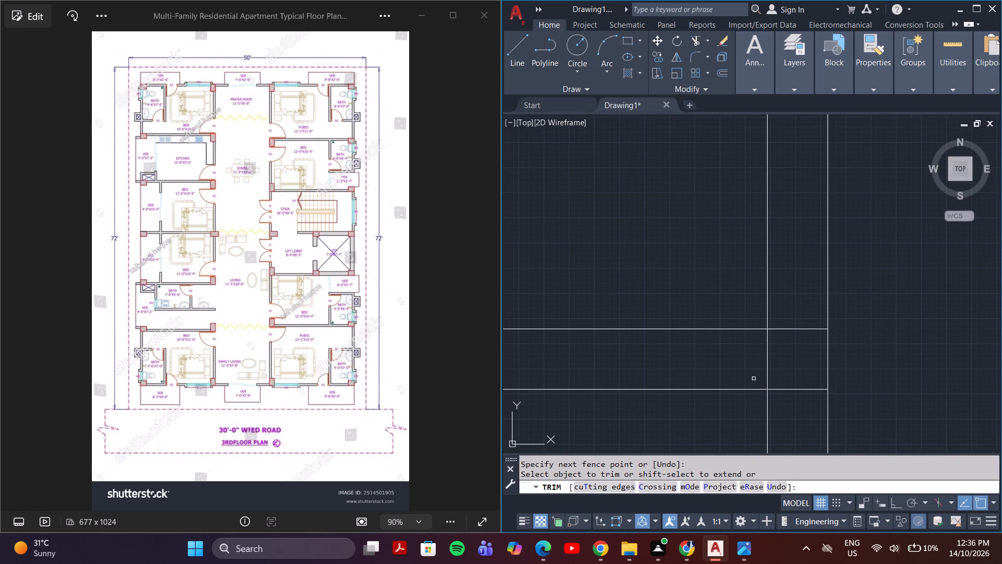
pyautogui.moveTo(754, 379); pyautogui.dragTo(799, 408)
# Trim the overlapping lines where the left and right corridor walls cross the wall above the common bath and below the lift lobby.
pyautogui.scroll(-5, 797, 357)
pyautogui.moveTo(802, 309); pyautogui.dragTo(797, 402, button='middle')
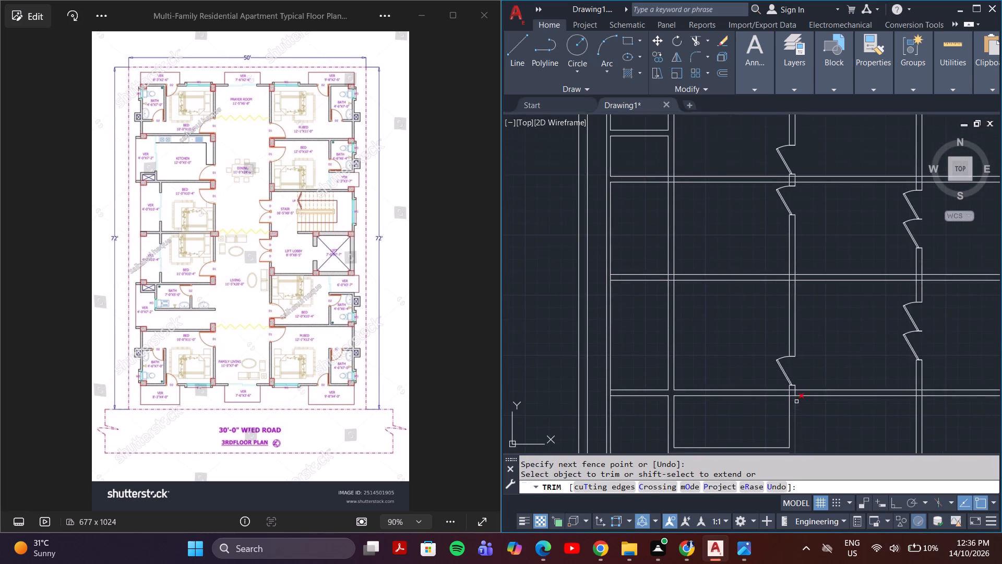
pyautogui.scroll(5, 793, 402)
pyautogui.moveTo(787, 369); pyautogui.dragTo(846, 312)
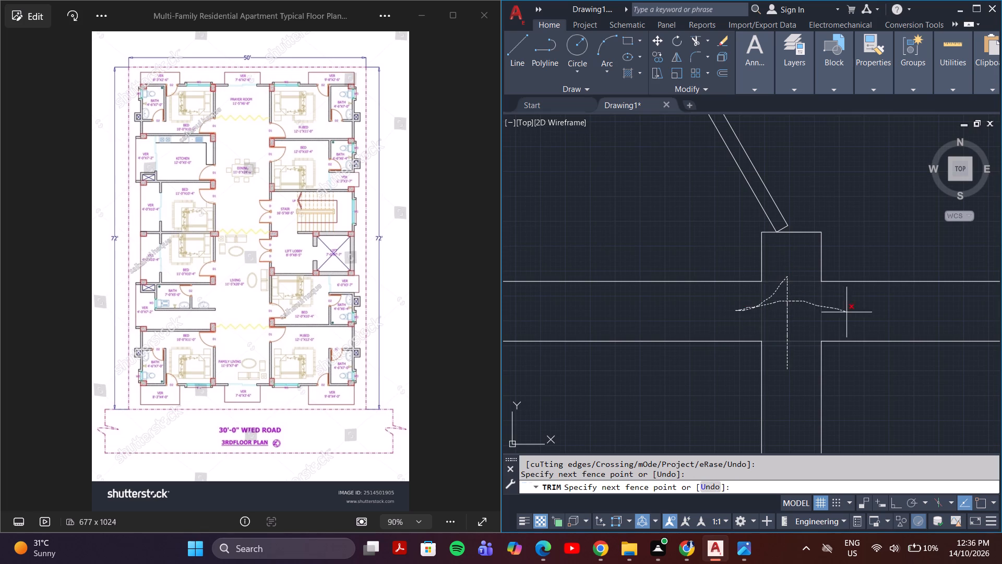
pyautogui.moveTo(846, 312); pyautogui.dragTo(856, 316)
pyautogui.scroll(-3, 857, 316)
pyautogui.moveTo(875, 318); pyautogui.dragTo(487, 317, button='middle')
pyautogui.scroll(1, 786, 299)
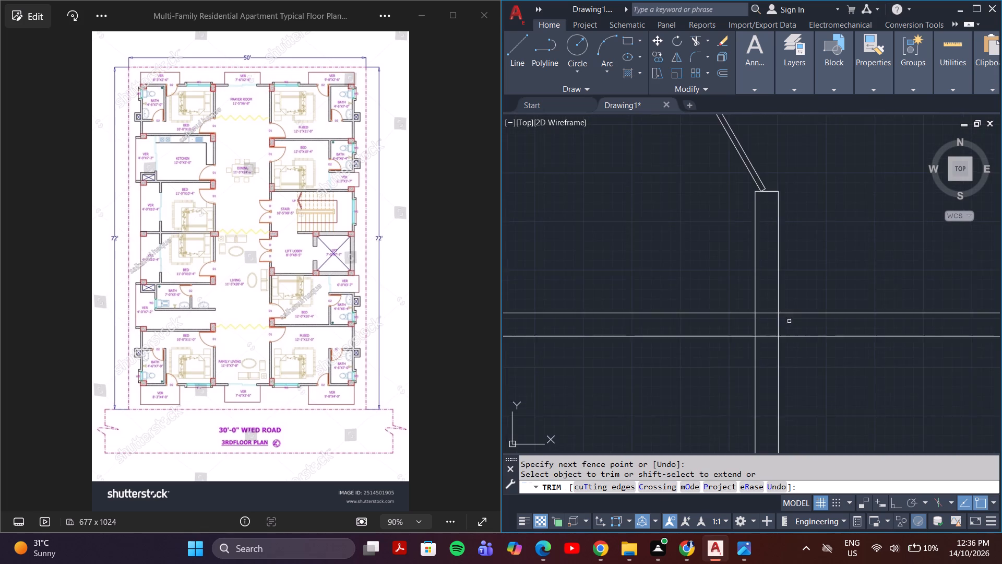
pyautogui.scroll(5, 771, 328)
pyautogui.moveTo(583, 294); pyautogui.dragTo(771, 358)
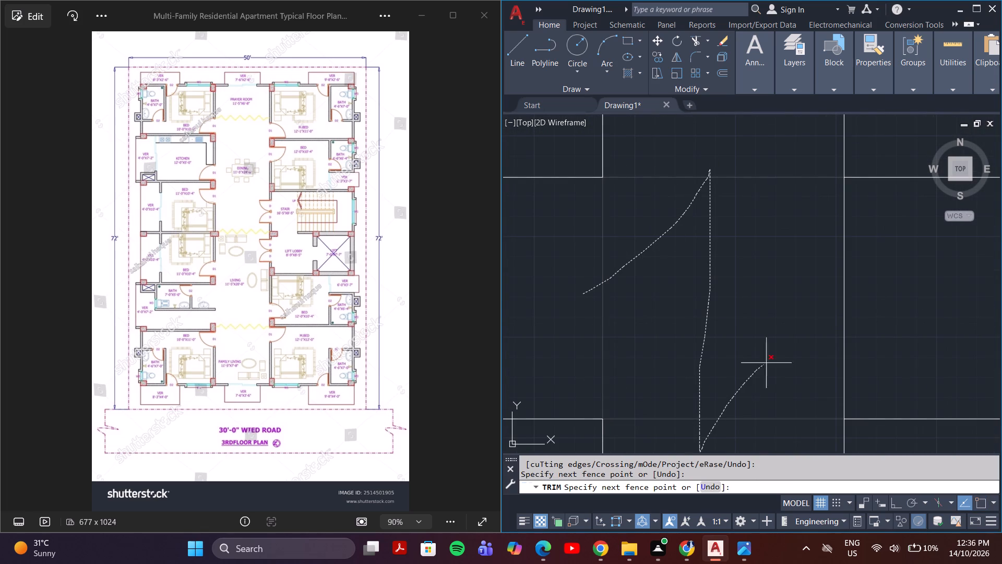
pyautogui.moveTo(771, 358); pyautogui.dragTo(865, 339)
# Trim the lines where the lift partition and the right exterior wall meet the wall below the lift lobby.
pyautogui.scroll(-4, 865, 339)
pyautogui.scroll(-4, 778, 373)
pyautogui.moveTo(901, 327); pyautogui.dragTo(557, 261, button='middle')
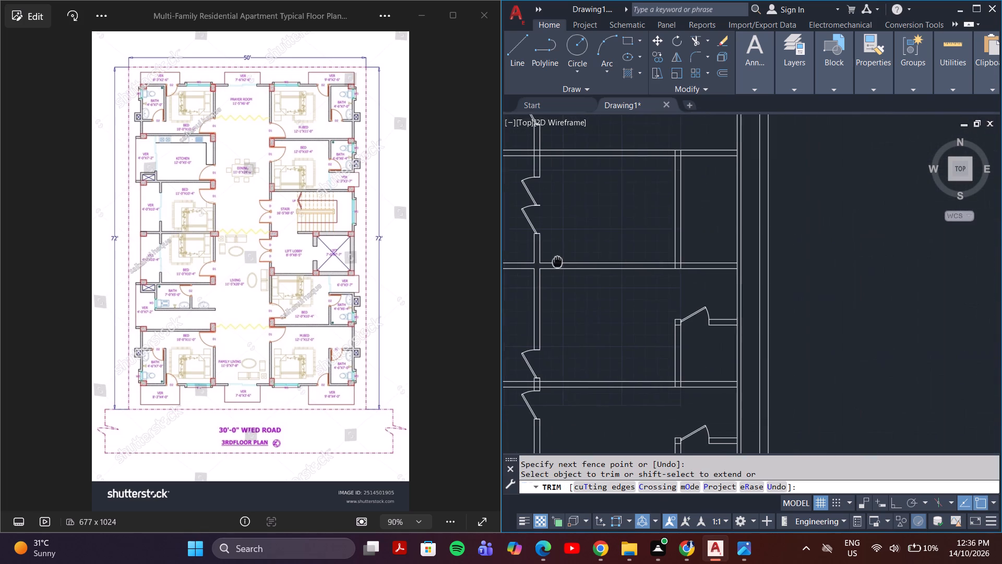
pyautogui.moveTo(557, 261); pyautogui.dragTo(556, 261, button='middle')
pyautogui.scroll(5, 671, 262)
pyautogui.moveTo(673, 287); pyautogui.dragTo(718, 284)
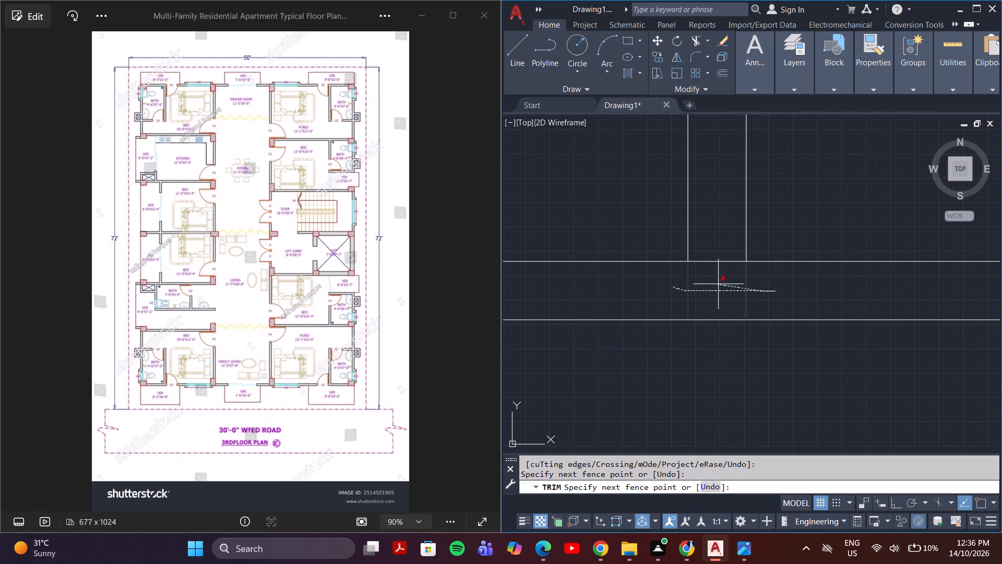
pyautogui.moveTo(718, 284); pyautogui.dragTo(713, 242)
pyautogui.scroll(-4, 713, 250)
pyautogui.scroll(2, 808, 258)
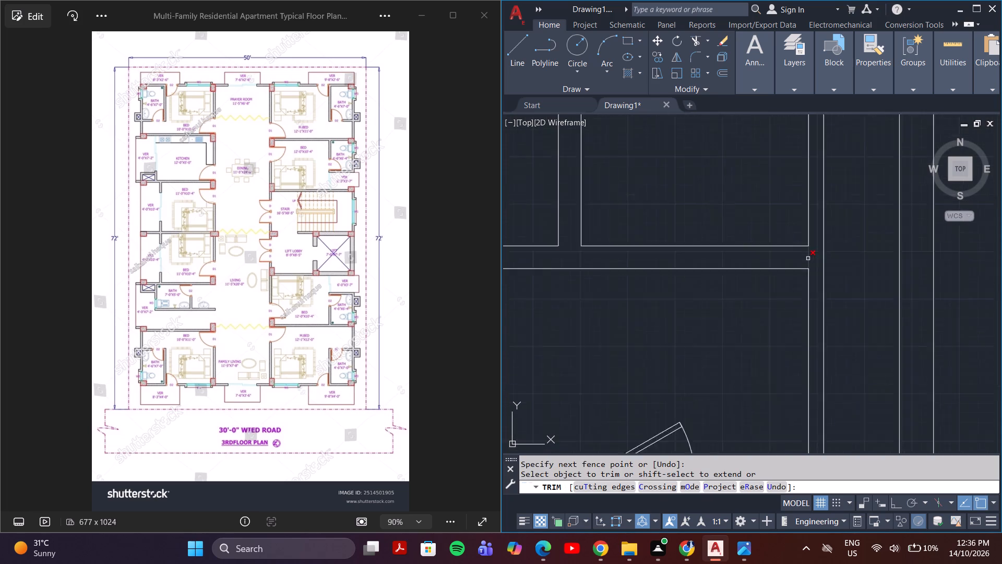
pyautogui.scroll(2, 808, 258)
pyautogui.moveTo(749, 253); pyautogui.dragTo(827, 269)
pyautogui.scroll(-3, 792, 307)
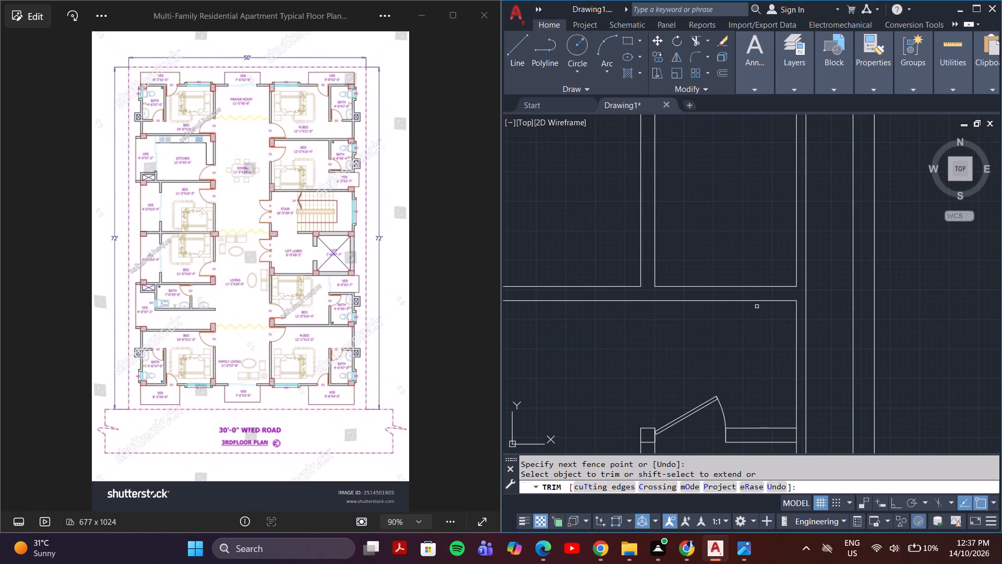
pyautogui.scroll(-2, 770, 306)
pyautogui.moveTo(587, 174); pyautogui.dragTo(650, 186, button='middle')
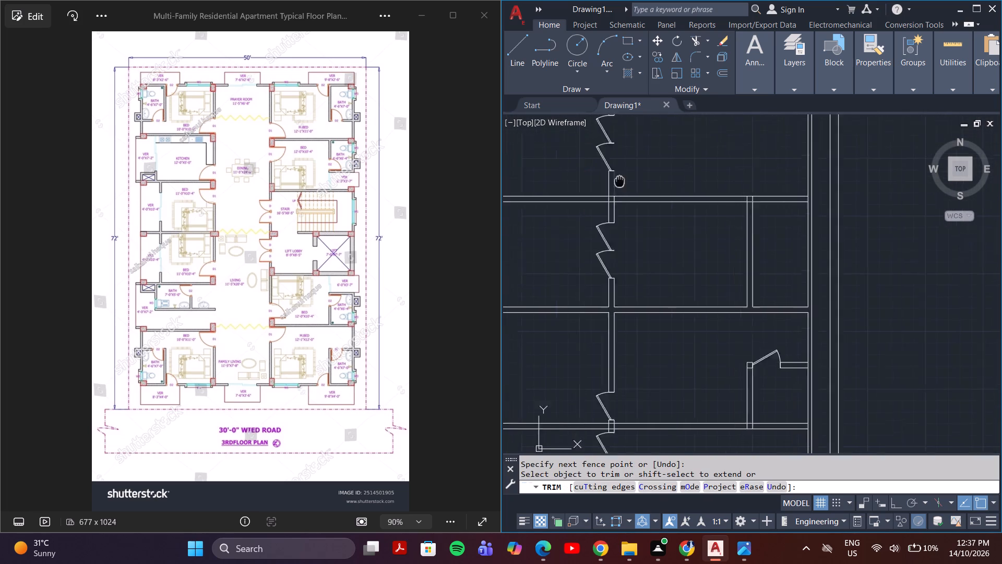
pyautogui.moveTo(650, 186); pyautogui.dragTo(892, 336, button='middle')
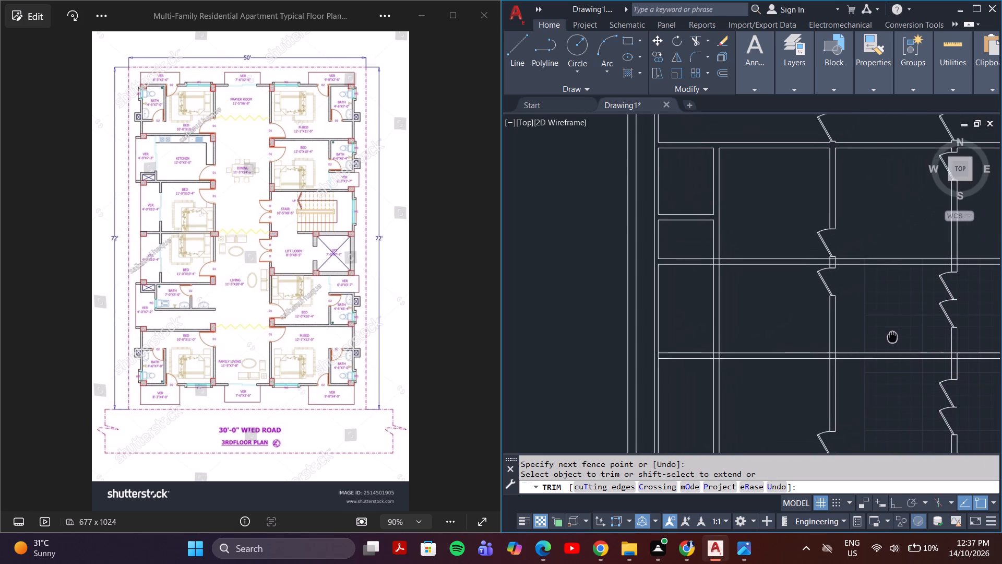
# Trim the overlapping lines where the left verandah partition crosses the horizontal wall below the kitchen.
pyautogui.moveTo(892, 336); pyautogui.dragTo(889, 339, button='middle')
pyautogui.scroll(4, 711, 274)
pyautogui.moveTo(677, 216); pyautogui.dragTo(708, 180)
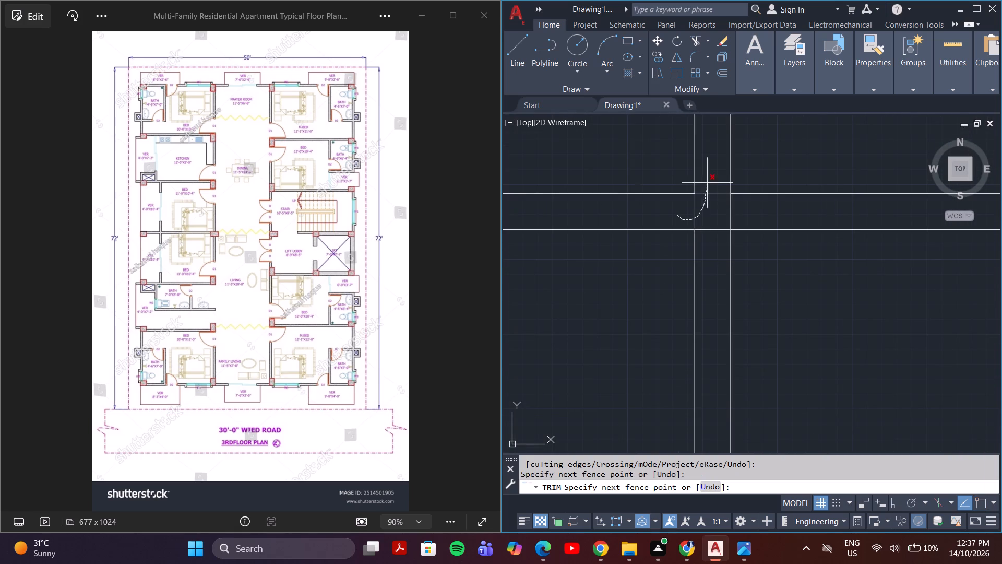
pyautogui.moveTo(708, 180); pyautogui.dragTo(740, 214)
# Trim the overlapping lines where the left and right corridor walls cross the wall below the kitchen and above the stair.
pyautogui.scroll(-2, 764, 219)
pyautogui.moveTo(817, 293); pyautogui.dragTo(559, 363, button='middle')
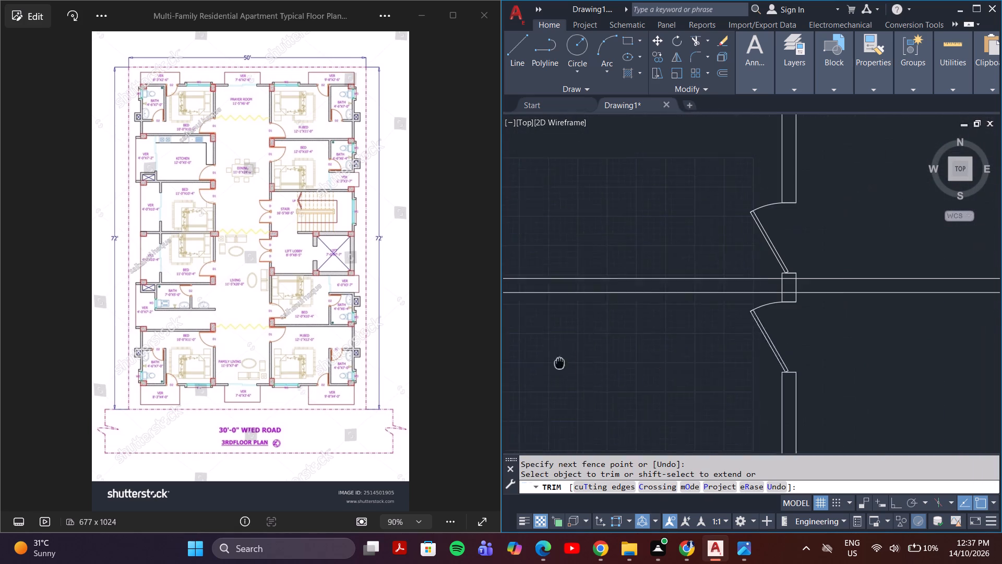
pyautogui.moveTo(559, 363); pyautogui.dragTo(539, 363, button='middle')
pyautogui.scroll(3, 762, 288)
pyautogui.moveTo(705, 274); pyautogui.dragTo(760, 321)
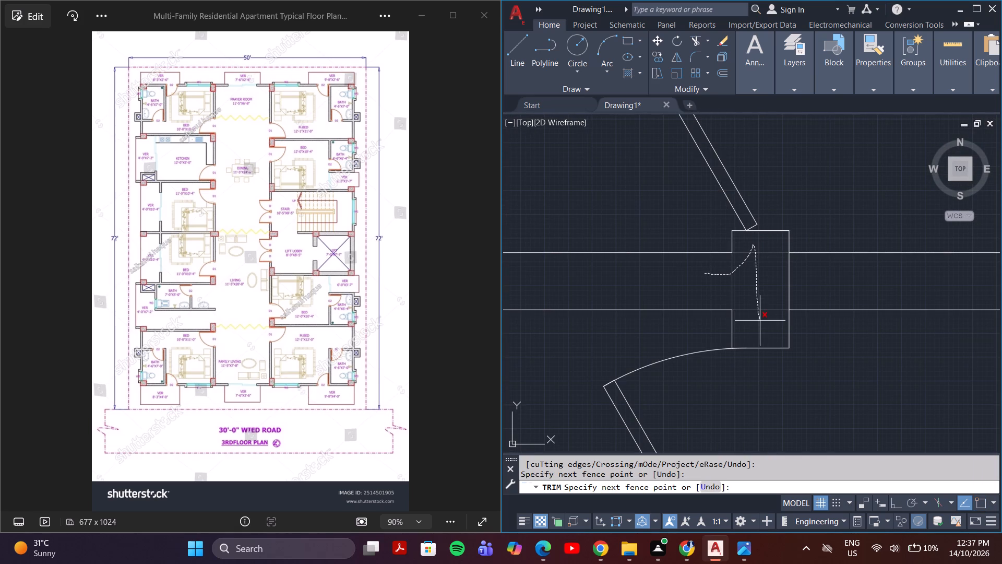
pyautogui.moveTo(760, 321); pyautogui.dragTo(800, 284)
pyautogui.scroll(-3, 800, 284)
pyautogui.moveTo(825, 287); pyautogui.dragTo(590, 297, button='middle')
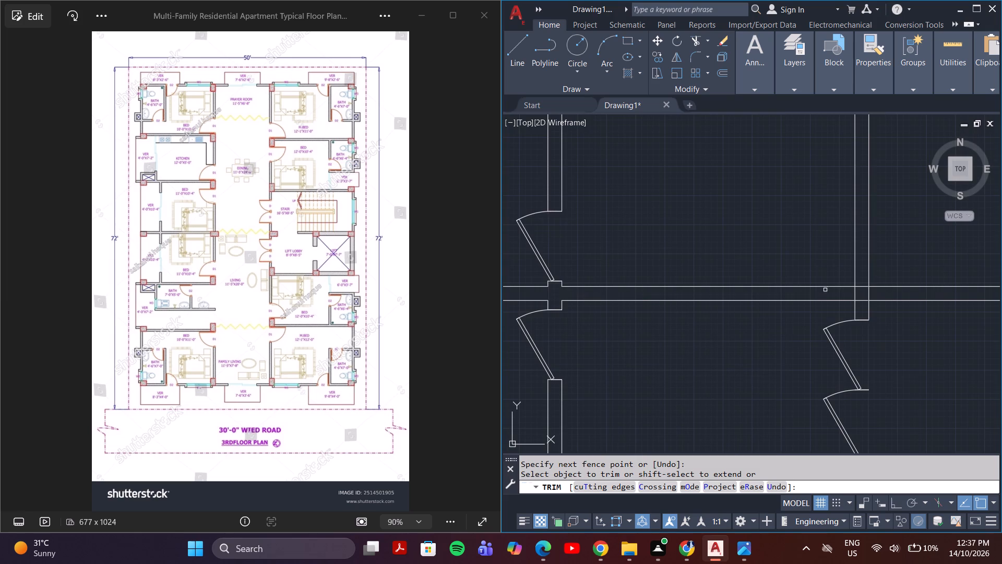
pyautogui.moveTo(845, 291); pyautogui.dragTo(772, 311, button='middle')
pyautogui.scroll(5, 802, 310)
pyautogui.moveTo(576, 355); pyautogui.dragTo(761, 332)
pyautogui.scroll(-3, 765, 335)
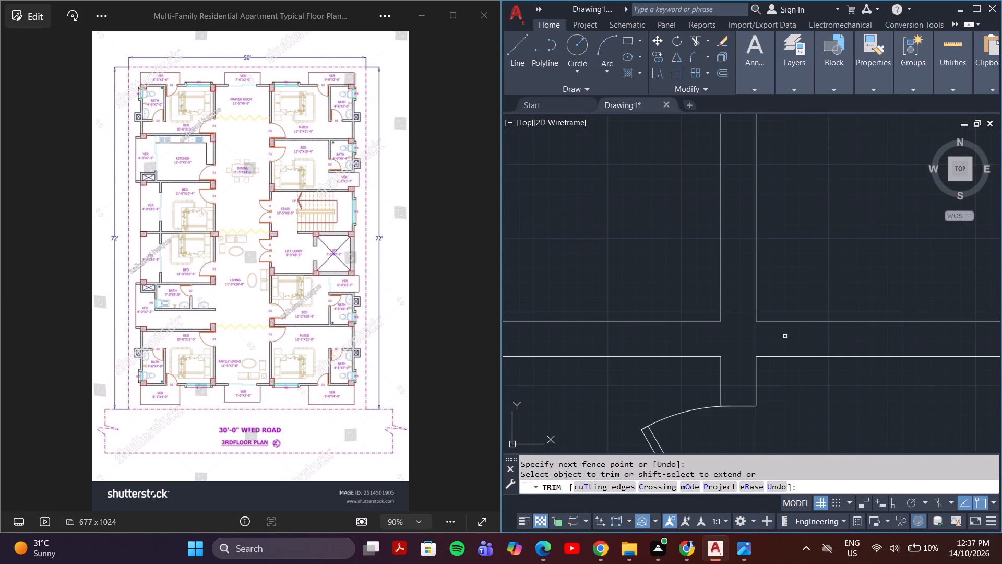
# Trim the right exterior wall's inner line where the door wall of the second right-side bath from the top meets it.
pyautogui.moveTo(802, 338); pyautogui.dragTo(675, 327, button='middle')
pyautogui.scroll(-3, 683, 325)
pyautogui.scroll(-1, 766, 342)
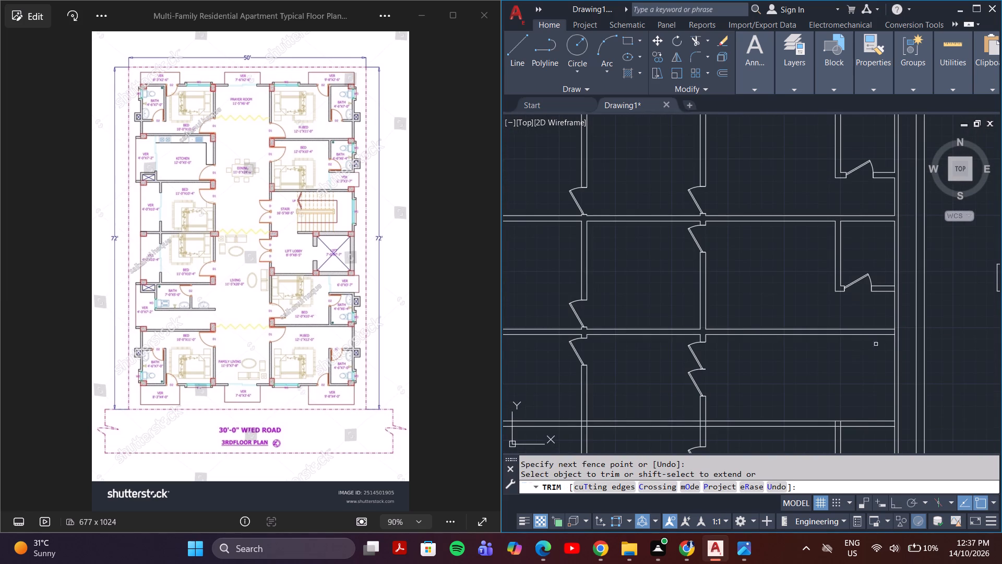
pyautogui.scroll(4, 888, 291)
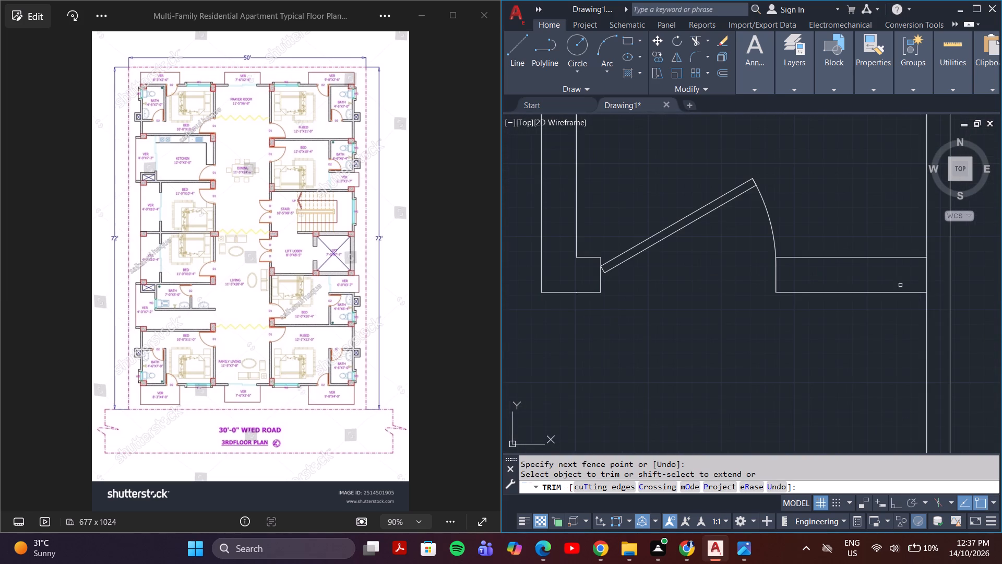
pyautogui.moveTo(938, 273); pyautogui.dragTo(912, 269)
pyautogui.scroll(-4, 911, 275)
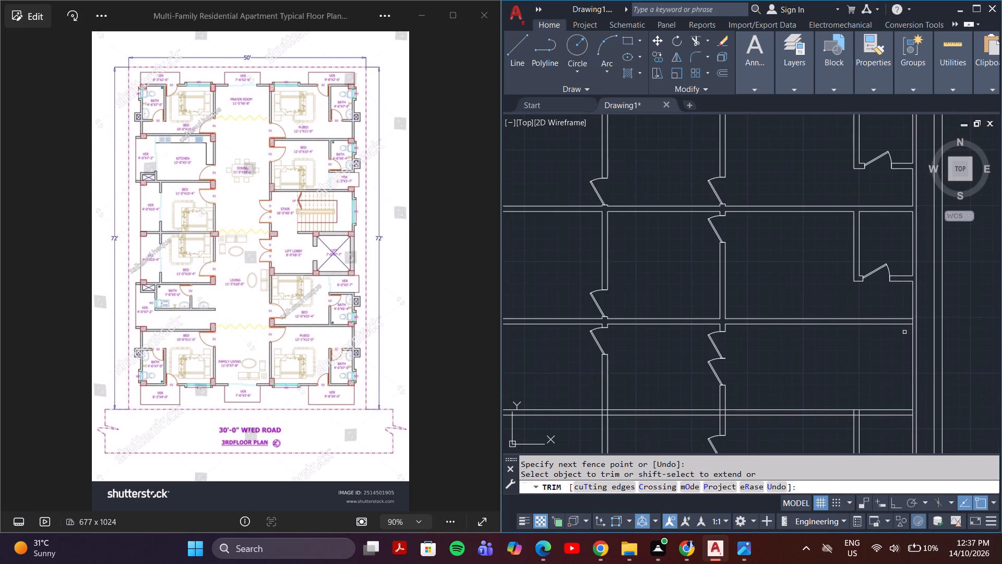
# Trim the right exterior wall's inner line where the walls above and below the stair meet it.
pyautogui.scroll(3, 904, 332)
pyautogui.moveTo(943, 291); pyautogui.dragTo(918, 292)
pyautogui.scroll(-4, 918, 292)
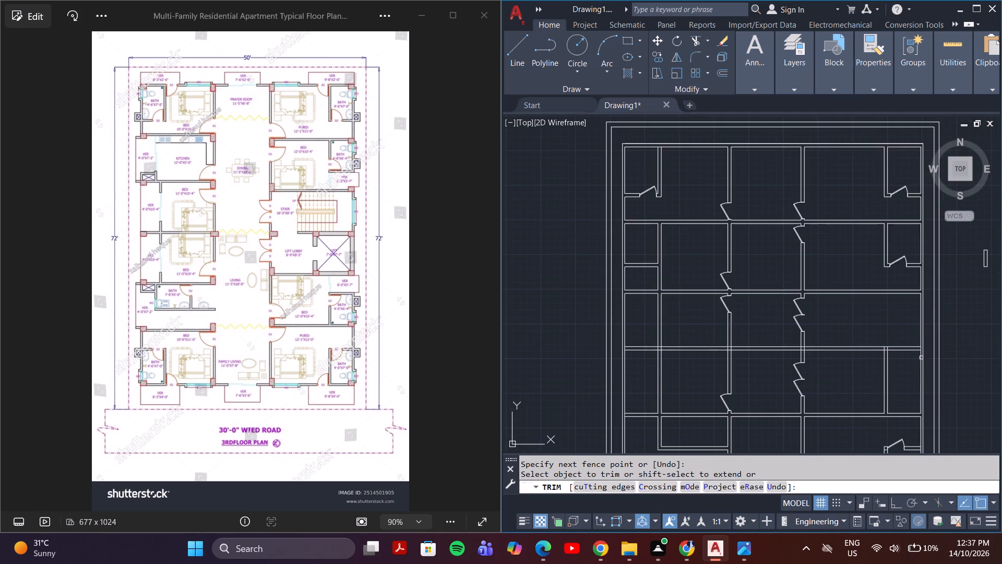
pyautogui.scroll(4, 925, 356)
pyautogui.moveTo(894, 311); pyautogui.dragTo(875, 309)
pyautogui.scroll(-2, 862, 312)
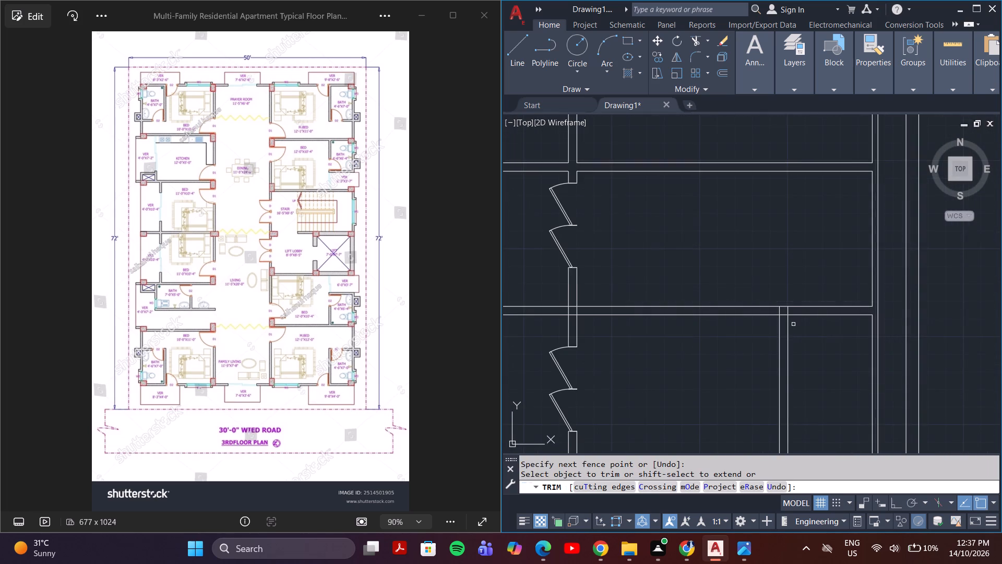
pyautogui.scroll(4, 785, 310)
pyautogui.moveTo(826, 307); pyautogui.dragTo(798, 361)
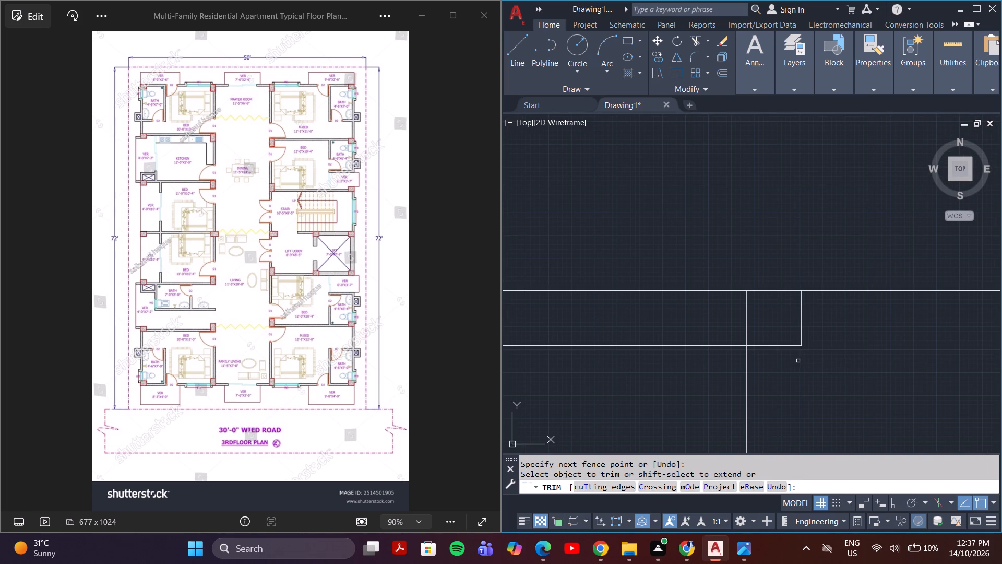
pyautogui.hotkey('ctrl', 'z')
# Trim the overlapping lines where the lift partition meets the wall between the stair and the lift lobby.
pyautogui.scroll(3, 696, 311)
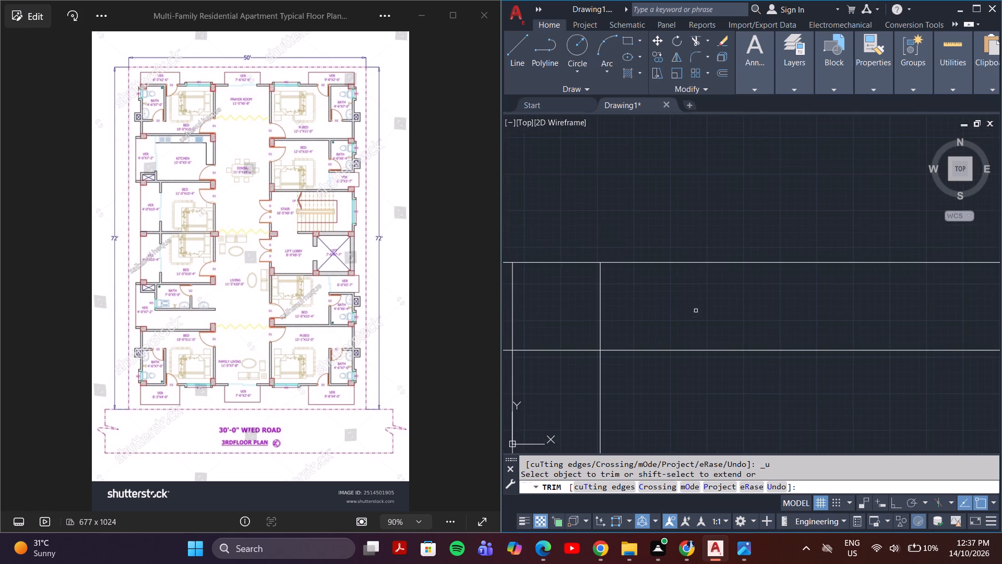
pyautogui.moveTo(678, 311); pyautogui.dragTo(803, 313, button='middle')
pyautogui.moveTo(776, 313); pyautogui.dragTo(603, 301)
pyautogui.scroll(-4, 600, 305)
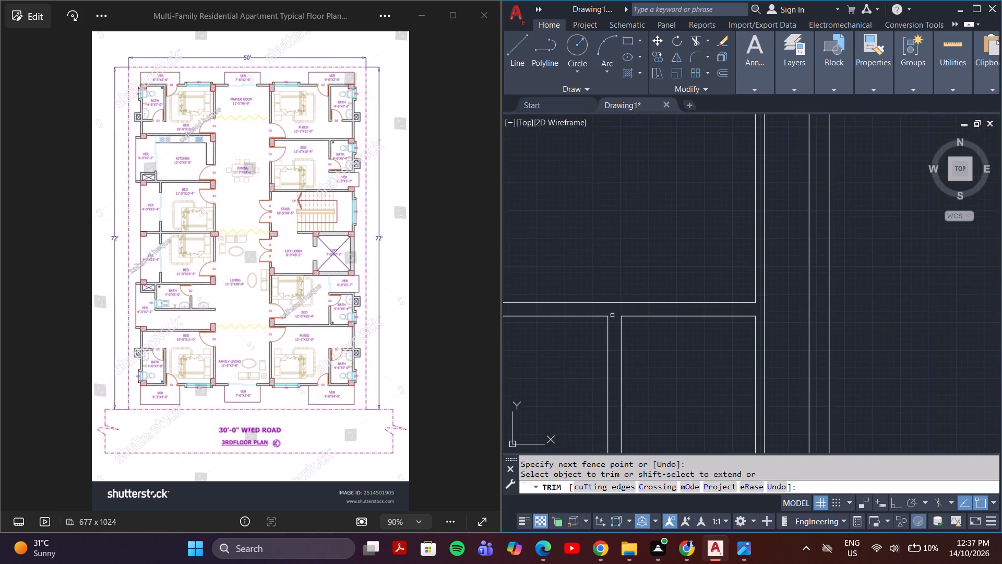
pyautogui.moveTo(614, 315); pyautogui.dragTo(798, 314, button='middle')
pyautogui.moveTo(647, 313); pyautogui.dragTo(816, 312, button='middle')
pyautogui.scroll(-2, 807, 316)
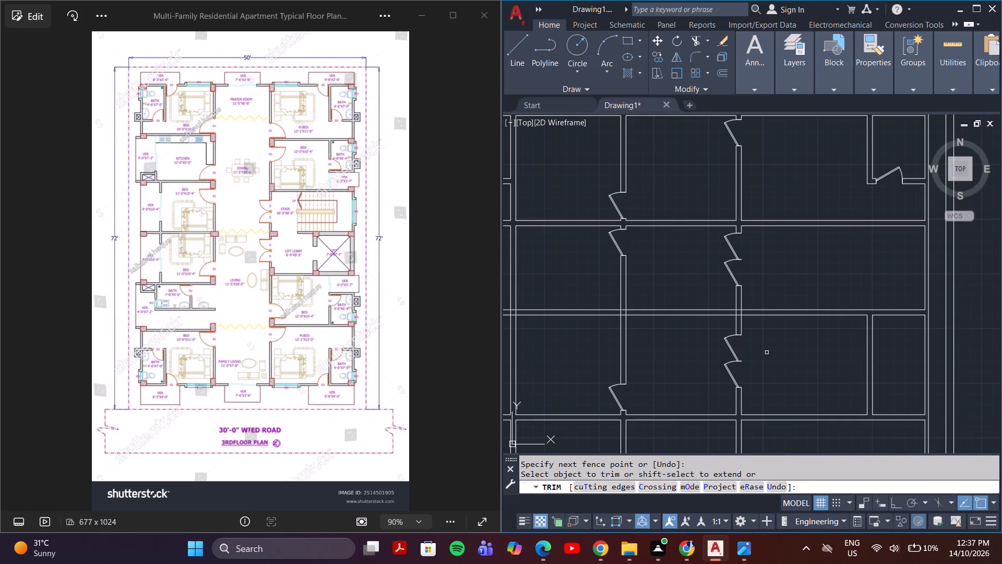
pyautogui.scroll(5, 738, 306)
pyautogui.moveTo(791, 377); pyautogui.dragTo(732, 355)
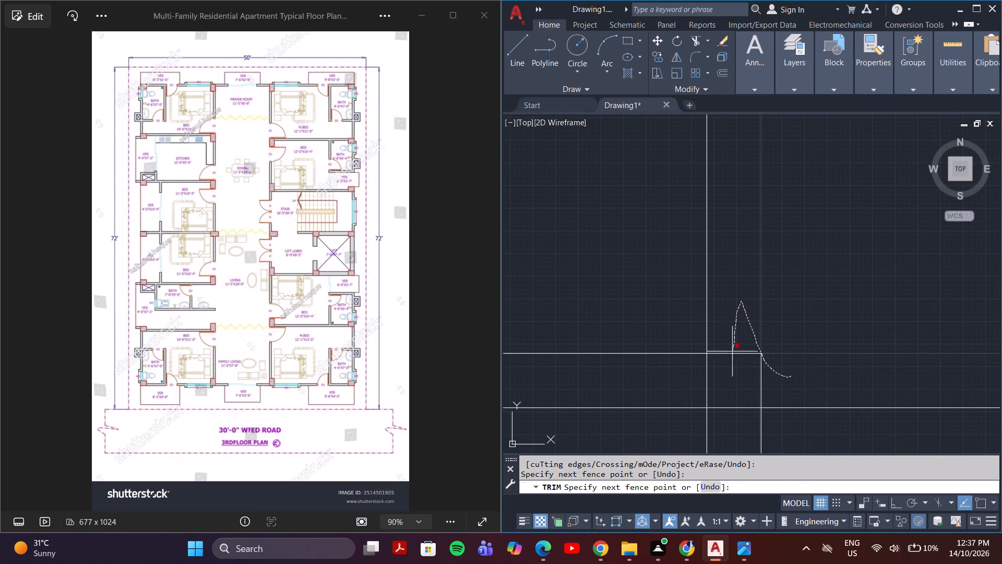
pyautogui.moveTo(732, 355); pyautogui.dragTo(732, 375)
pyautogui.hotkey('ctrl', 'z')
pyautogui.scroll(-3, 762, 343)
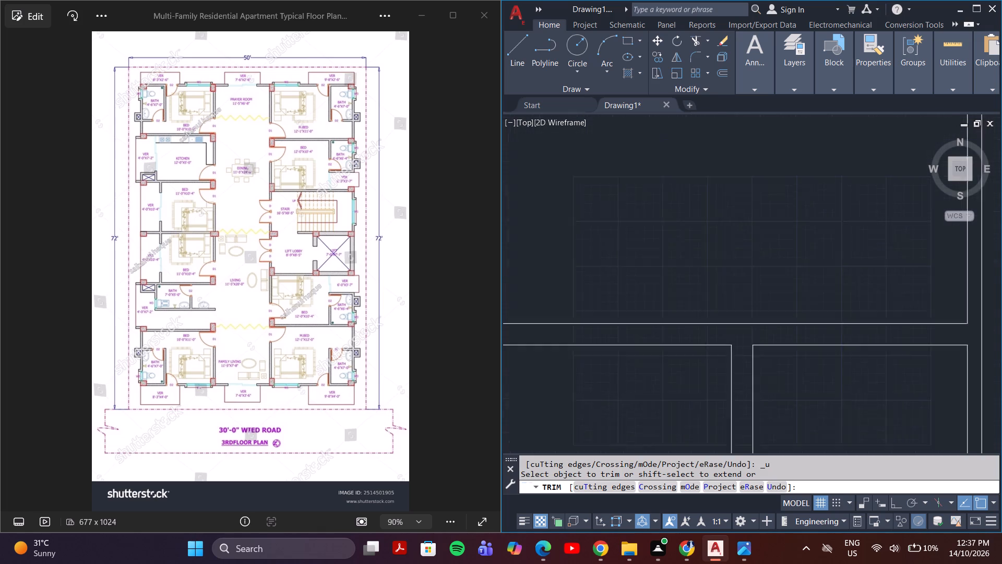
# Trim the overlapping lines where the right and left corridor walls cross the wall between the stair and the lift lobby.
pyautogui.scroll(-1, 762, 343)
pyautogui.moveTo(687, 332); pyautogui.dragTo(912, 319, button='middle')
pyautogui.scroll(2, 690, 324)
pyautogui.moveTo(597, 325); pyautogui.dragTo(580, 324)
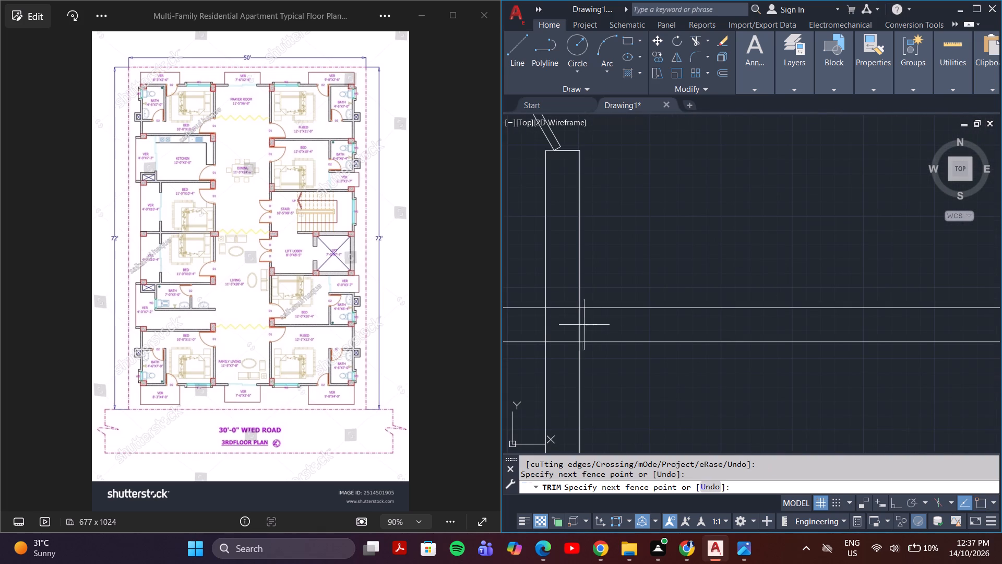
pyautogui.moveTo(580, 324); pyautogui.dragTo(531, 320)
pyautogui.scroll(-2, 531, 321)
pyautogui.moveTo(542, 326); pyautogui.dragTo(874, 330, button='middle')
pyautogui.scroll(2, 548, 304)
pyautogui.moveTo(650, 369); pyautogui.dragTo(627, 358)
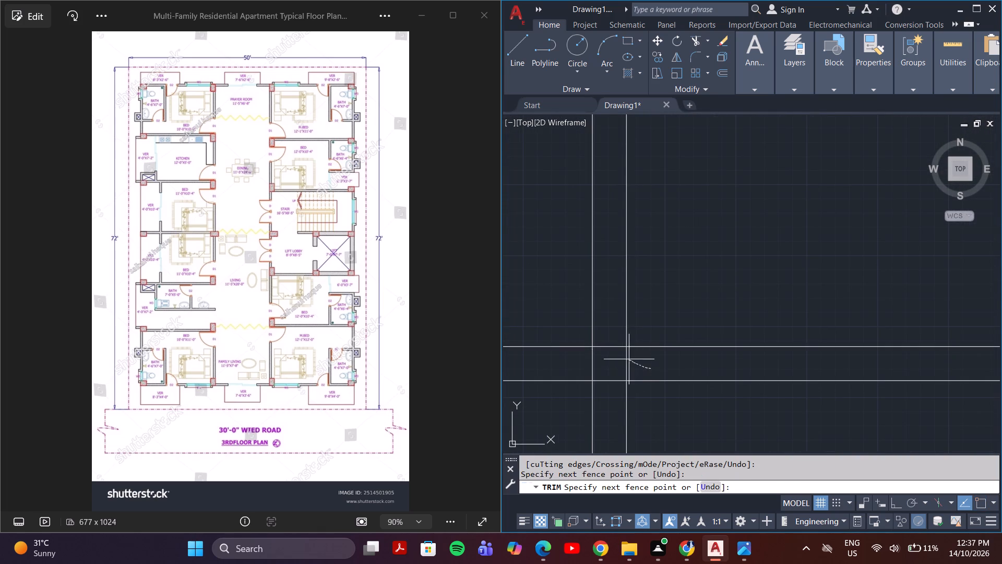
pyautogui.moveTo(627, 358); pyautogui.dragTo(575, 364)
# Trim the lines where the left verandah partition crosses the wall between the two middle left bedrooms.
pyautogui.scroll(-3, 575, 364)
pyautogui.moveTo(591, 359); pyautogui.dragTo(792, 310, button='middle')
pyautogui.scroll(5, 602, 316)
pyautogui.moveTo(603, 315); pyautogui.dragTo(687, 239)
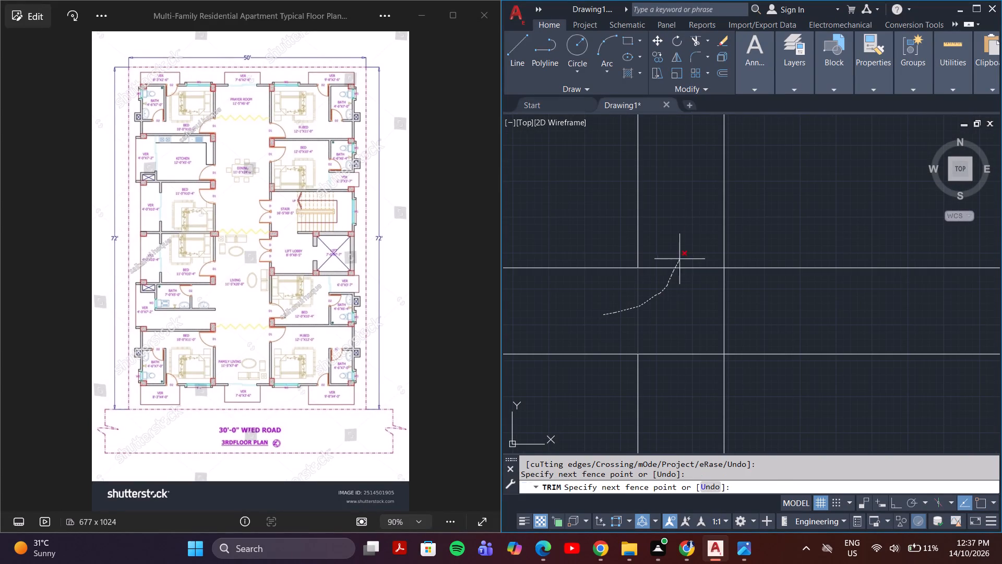
pyautogui.moveTo(687, 239); pyautogui.dragTo(786, 333)
# Trim the leftover inner wall line at the lower-left corner of the building's exterior wall.
pyautogui.scroll(-3, 783, 333)
pyautogui.moveTo(825, 371); pyautogui.dragTo(794, 341, button='middle')
pyautogui.scroll(-1, 825, 371)
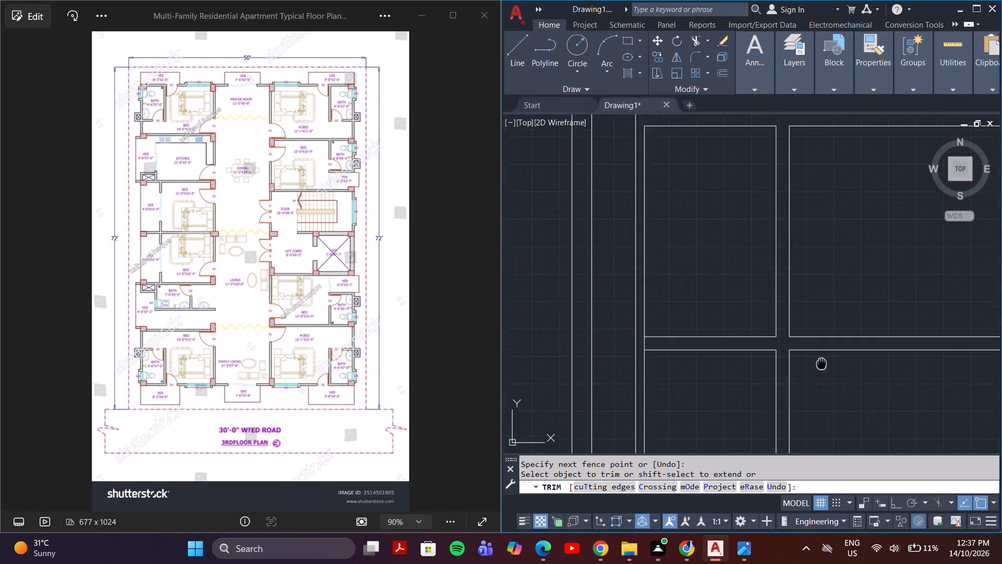
pyautogui.moveTo(794, 341); pyautogui.dragTo(689, 256, button='middle')
pyautogui.scroll(-1, 196, 51)
pyautogui.scroll(-3, 450, 138)
pyautogui.scroll(-2, 691, 272)
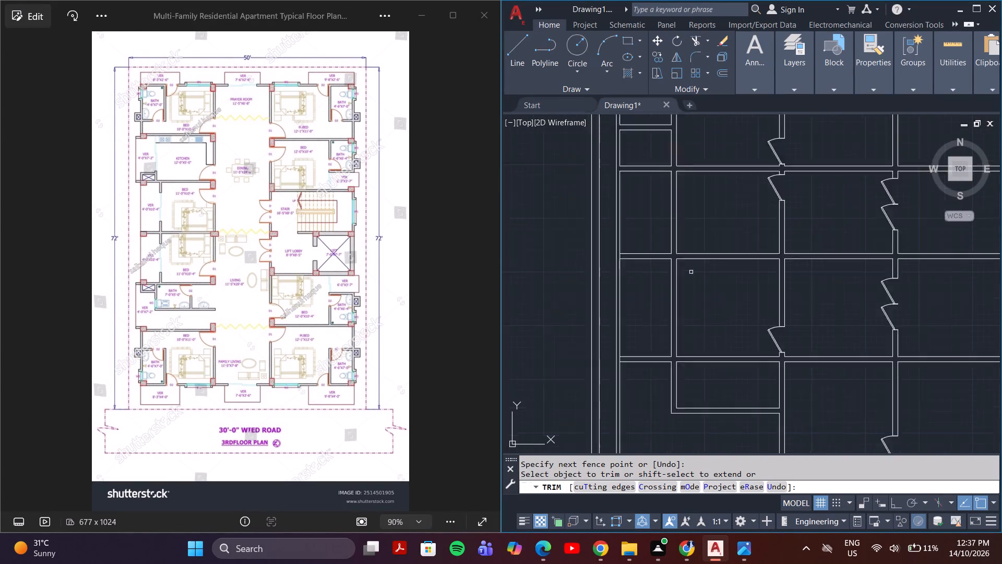
pyautogui.scroll(-2, 691, 274)
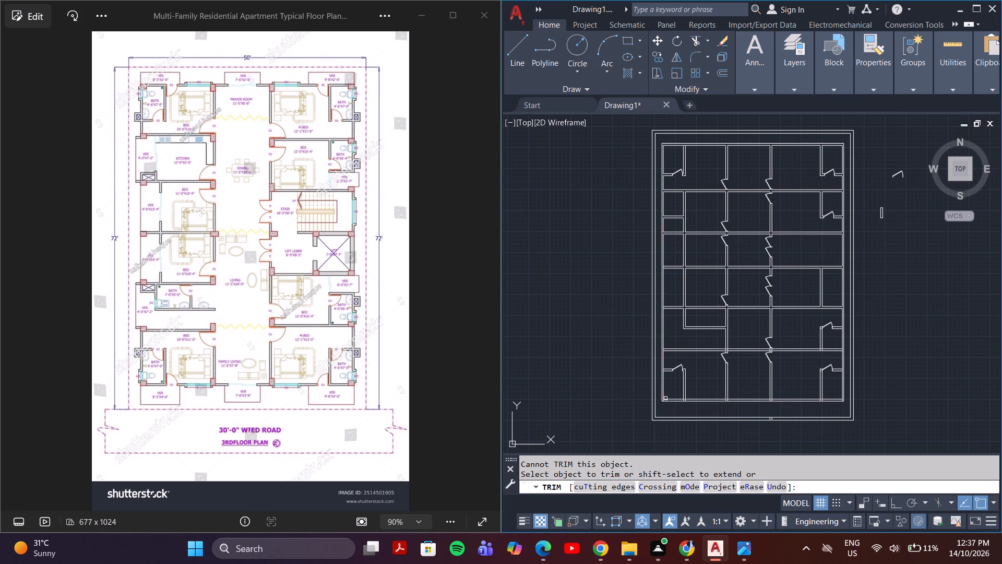
pyautogui.scroll(4, 667, 394)
pyautogui.moveTo(642, 418); pyautogui.dragTo(688, 326, button='middle')
pyautogui.scroll(5, 676, 344)
pyautogui.moveTo(615, 318); pyautogui.dragTo(697, 319)
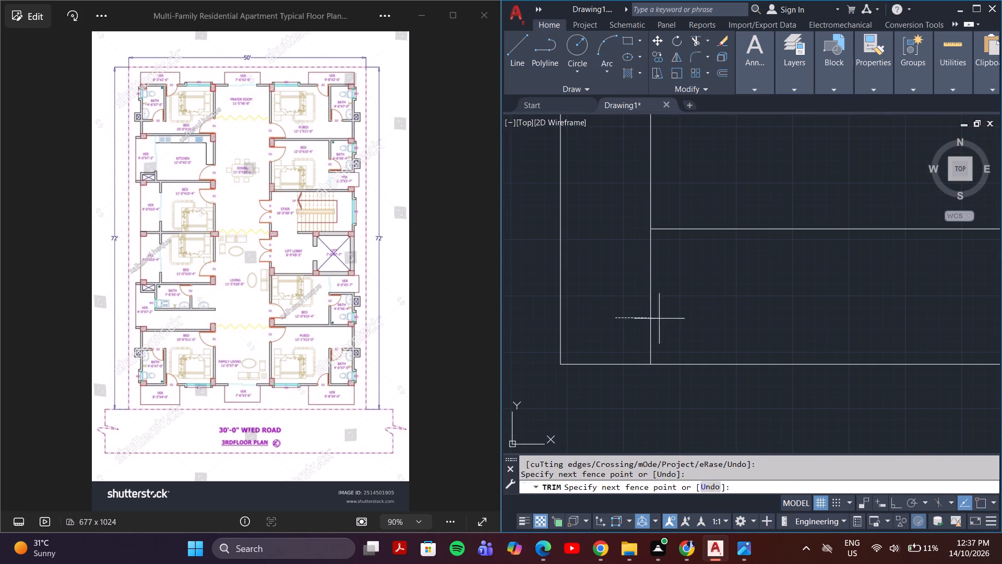
pyautogui.moveTo(697, 319); pyautogui.dragTo(758, 310)
# Trim the left exterior wall's inner line where the lower-left bath's door wall meets it.
pyautogui.scroll(-6, 759, 310)
pyautogui.scroll(4, 760, 184)
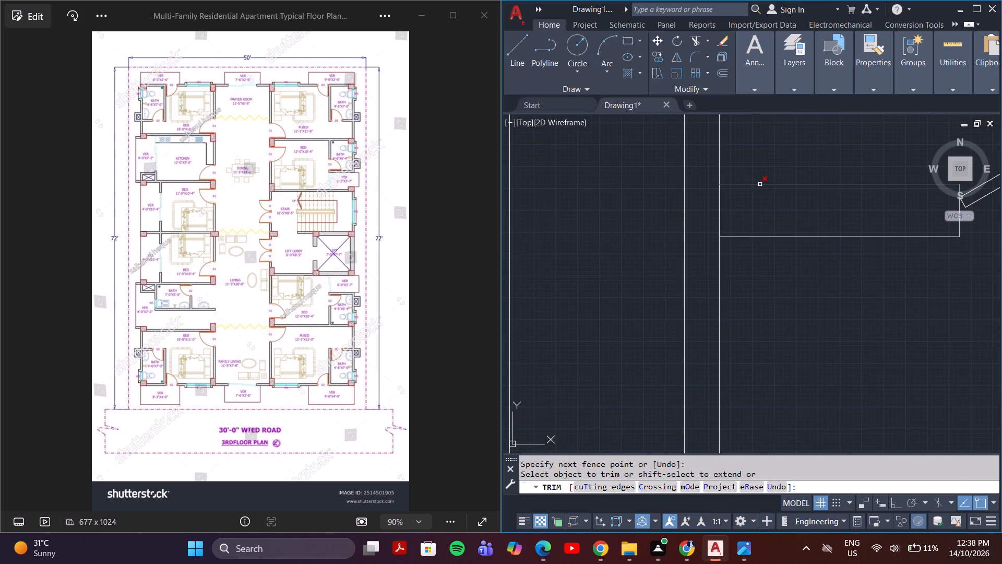
pyautogui.moveTo(769, 218); pyautogui.dragTo(707, 221)
pyautogui.scroll(-4, 710, 221)
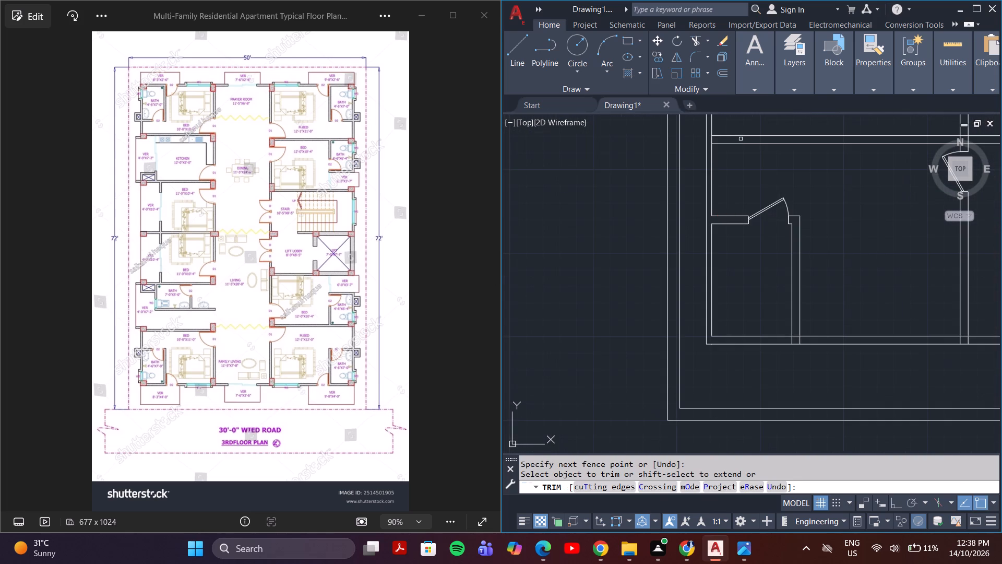
# Clean up the third right-side bath's door wall by trimming lines at the right exterior wall and at the bath partition corner.
pyautogui.moveTo(741, 139); pyautogui.dragTo(641, 325, button='middle')
pyautogui.scroll(-3, 839, 285)
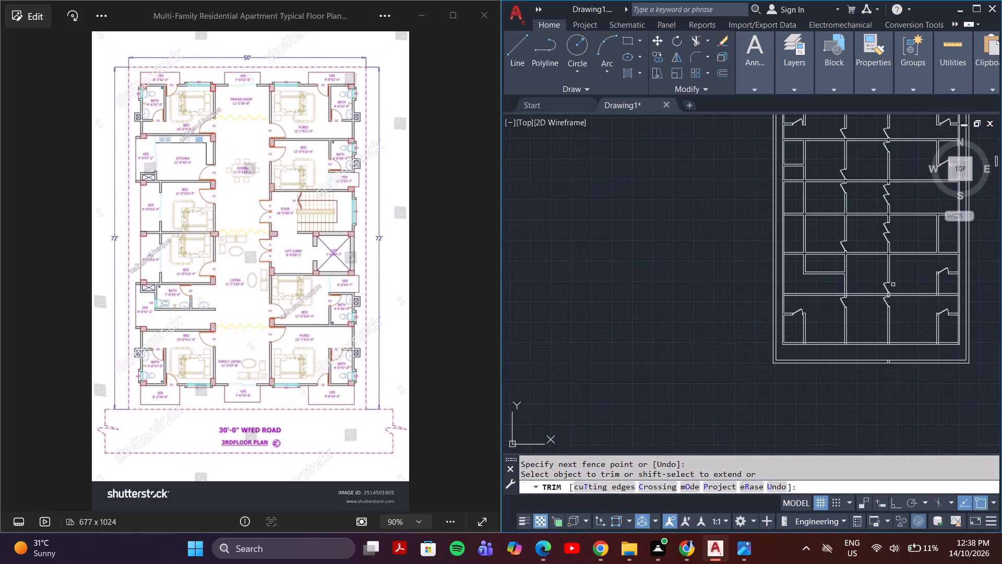
pyautogui.moveTo(933, 268); pyautogui.dragTo(803, 275, button='middle')
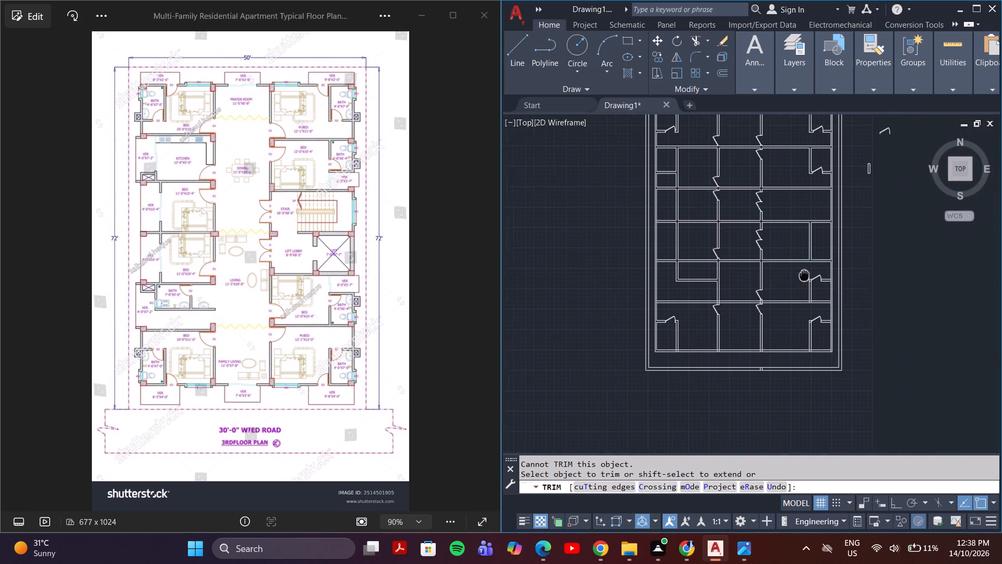
pyautogui.moveTo(803, 275); pyautogui.dragTo(799, 276, button='middle')
pyautogui.scroll(3, 822, 256)
pyautogui.scroll(2, 827, 349)
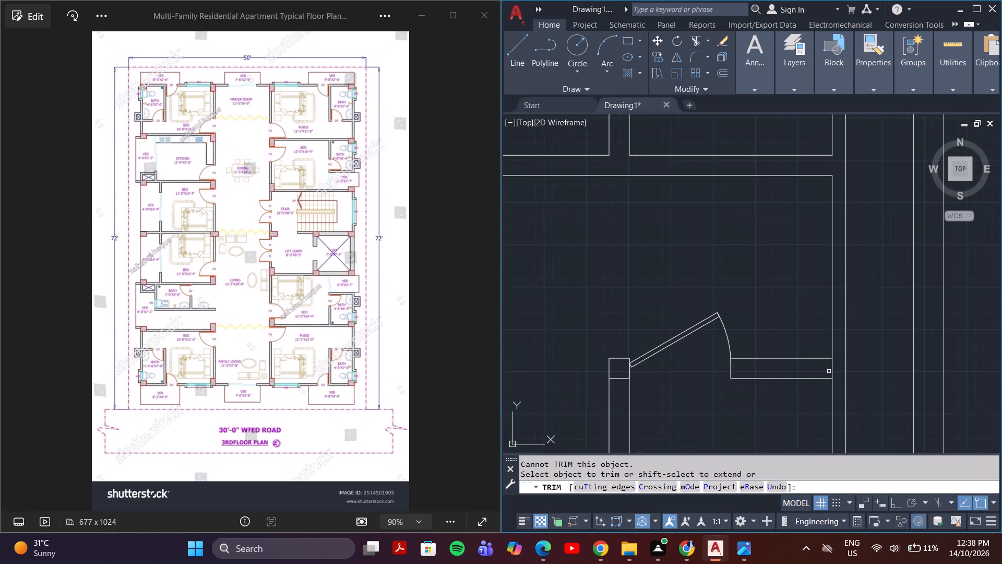
pyautogui.moveTo(829, 372); pyautogui.dragTo(828, 308, button='middle')
pyautogui.scroll(3, 830, 306)
pyautogui.moveTo(843, 297); pyautogui.dragTo(792, 308)
pyautogui.scroll(-3, 790, 308)
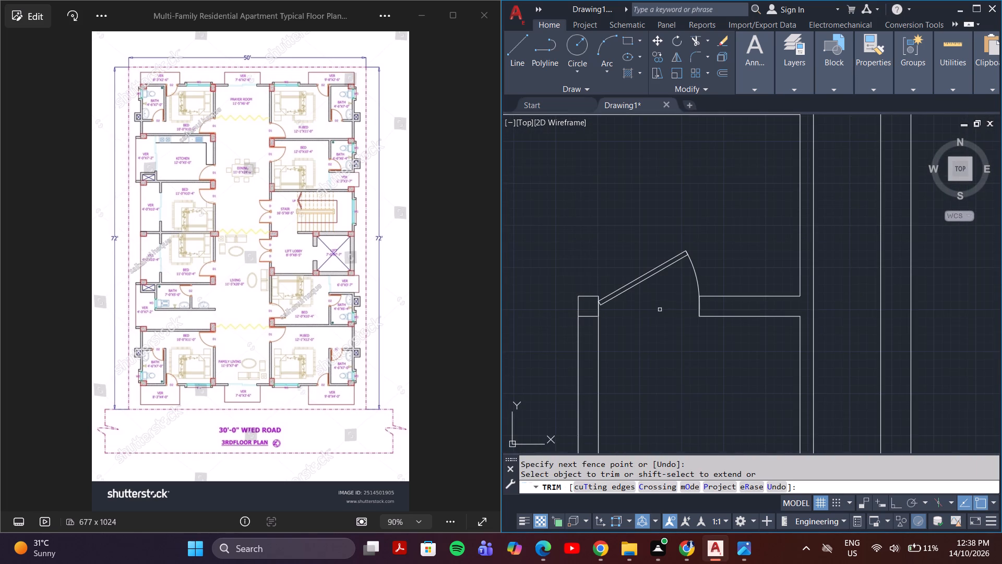
pyautogui.moveTo(660, 310); pyautogui.dragTo(718, 312, button='middle')
pyautogui.scroll(3, 643, 314)
pyautogui.moveTo(651, 311); pyautogui.dragTo(654, 376)
pyautogui.scroll(-5, 660, 359)
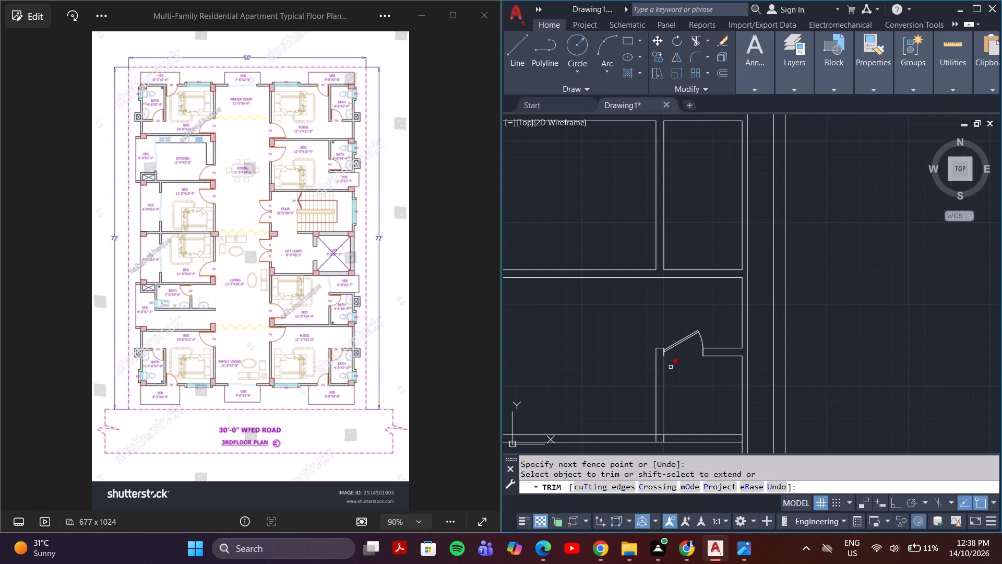
# Trim the lines where the wall below the third right-side bath meets the right exterior wall and the bath partition.
pyautogui.moveTo(689, 379); pyautogui.dragTo(689, 274, button='middle')
pyautogui.scroll(4, 740, 340)
pyautogui.moveTo(758, 310); pyautogui.dragTo(739, 308)
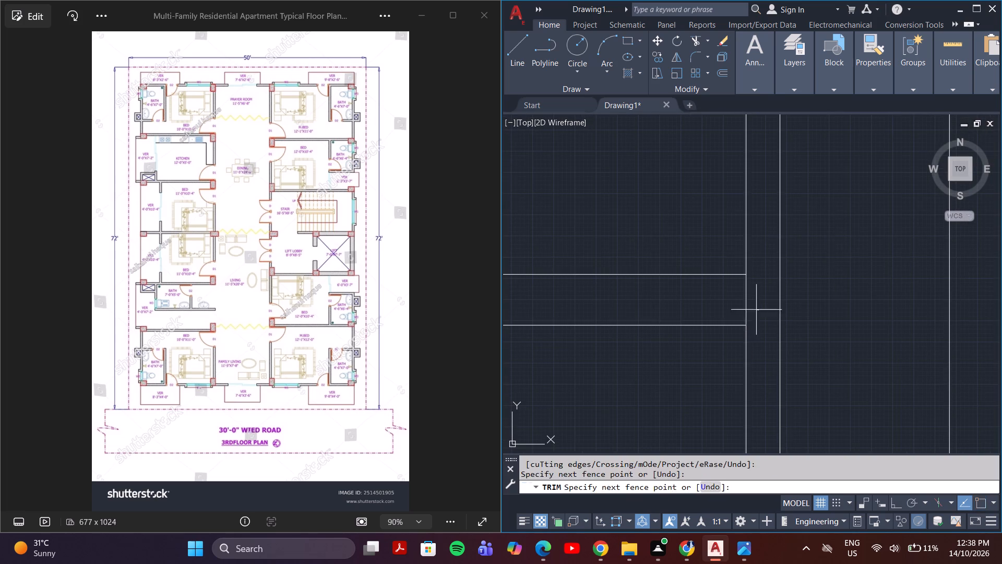
pyautogui.moveTo(739, 308); pyautogui.dragTo(701, 308)
pyautogui.scroll(-4, 699, 307)
pyautogui.moveTo(661, 322); pyautogui.dragTo(702, 329, button='middle')
pyautogui.scroll(4, 662, 307)
pyautogui.moveTo(734, 337); pyautogui.dragTo(697, 311)
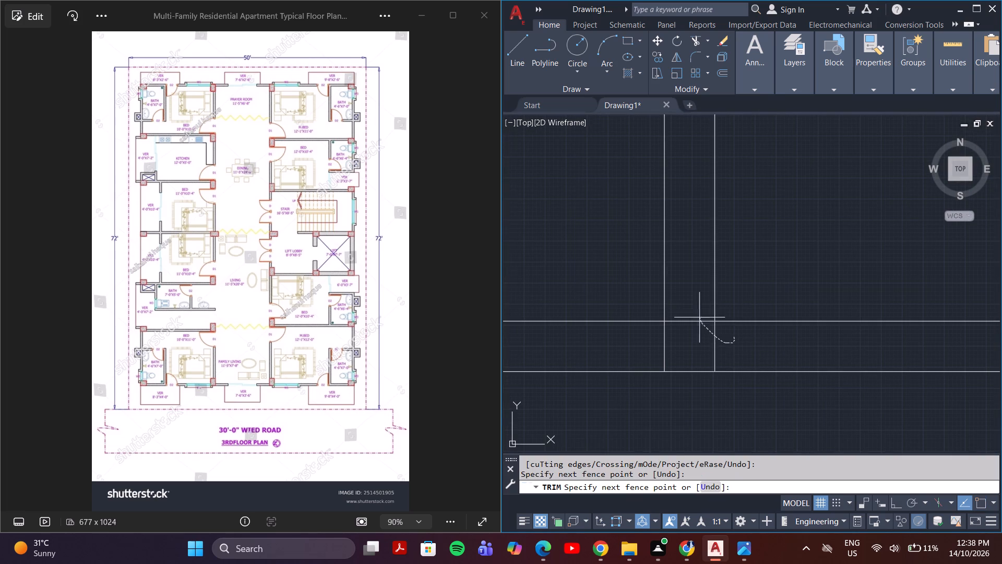
pyautogui.moveTo(697, 311); pyautogui.dragTo(662, 340)
# Trim the overlapping lines where the horizontal wall above the bottom bedrooms crosses the central hall's right wall.
pyautogui.scroll(-4, 661, 340)
pyautogui.moveTo(639, 346); pyautogui.dragTo(849, 346, button='middle')
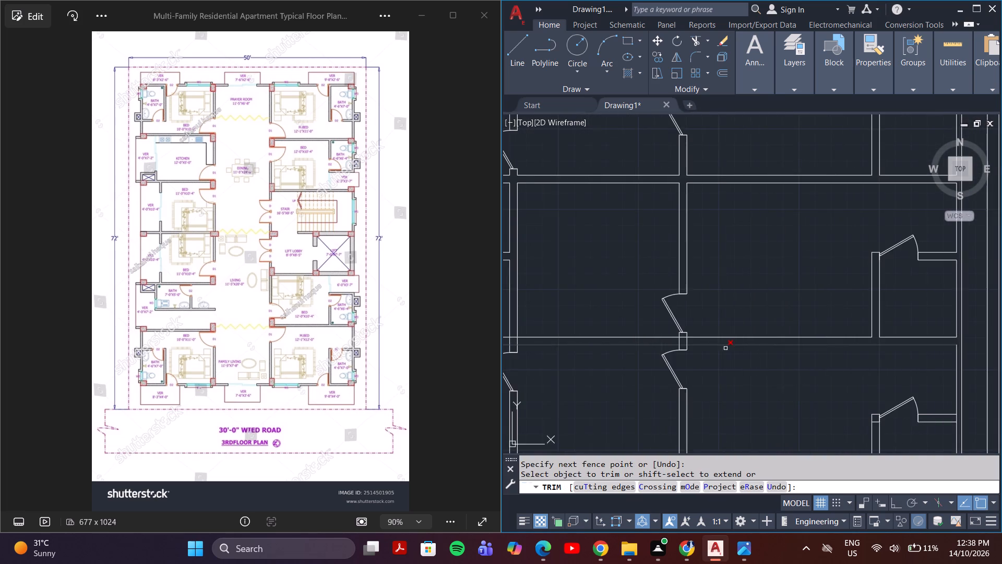
pyautogui.moveTo(648, 346); pyautogui.dragTo(736, 349, button='middle')
pyautogui.scroll(5, 782, 346)
pyautogui.moveTo(739, 337); pyautogui.dragTo(664, 281)
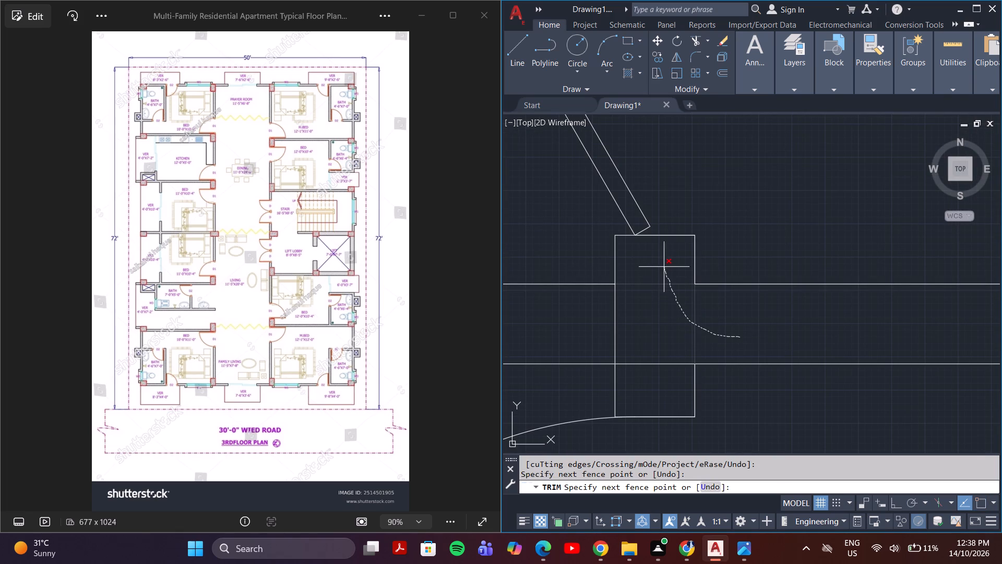
pyautogui.moveTo(664, 281); pyautogui.dragTo(589, 328)
# Trim the overlapping lines where the horizontal wall above the bottom bedrooms crosses the central hall's left wall.
pyautogui.scroll(-4, 588, 328)
pyautogui.moveTo(603, 323); pyautogui.dragTo(908, 321, button='middle')
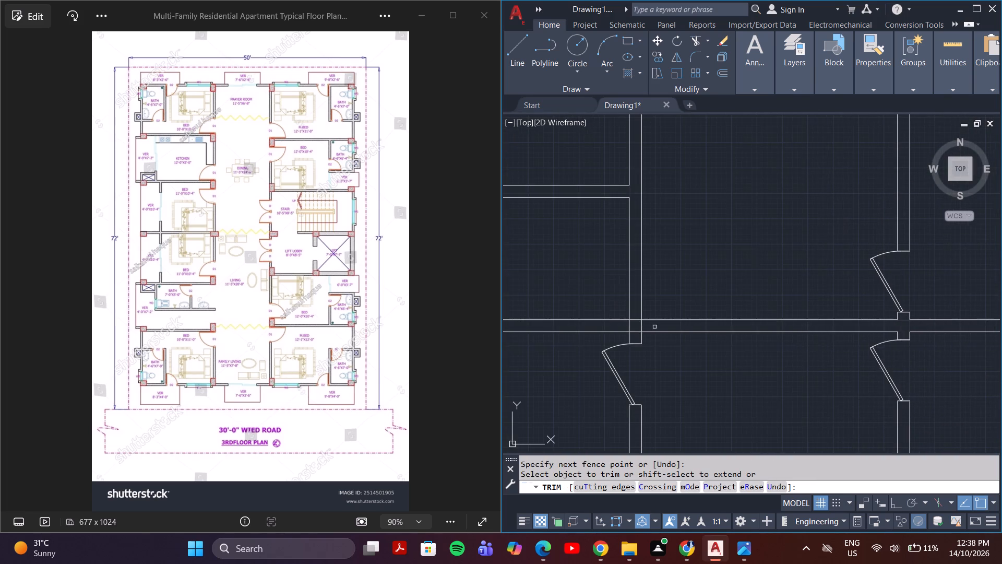
pyautogui.scroll(4, 650, 325)
pyautogui.moveTo(635, 332); pyautogui.dragTo(727, 319, button='middle')
pyautogui.moveTo(729, 319); pyautogui.dragTo(643, 241)
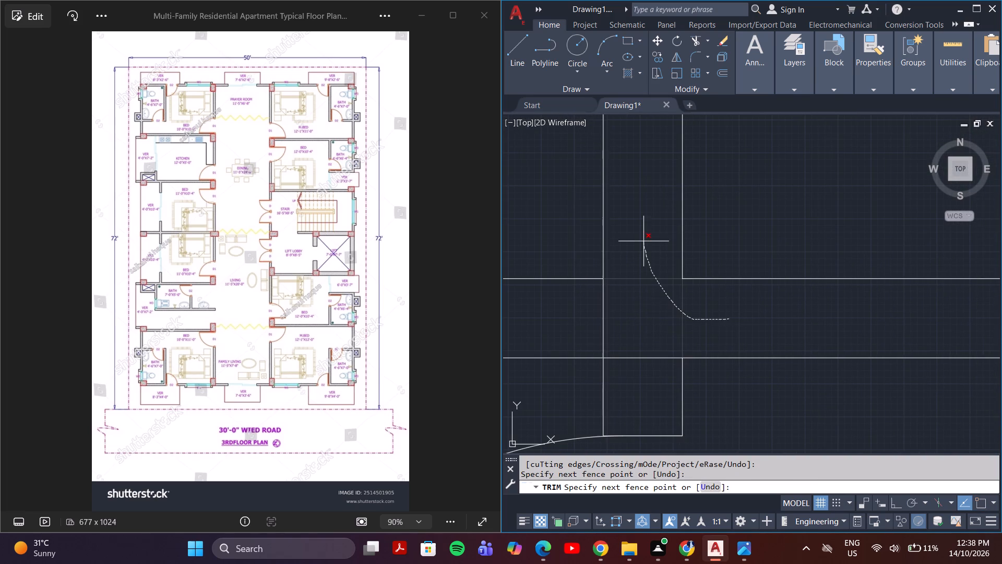
pyautogui.moveTo(643, 241); pyautogui.dragTo(584, 313)
# Trim the left exterior wall's inner line where the horizontal wall above the bottom bedrooms meets it.
pyautogui.scroll(-2, 591, 315)
pyautogui.moveTo(595, 315); pyautogui.dragTo(840, 318, button='middle')
pyautogui.moveTo(709, 320); pyautogui.dragTo(824, 325, button='middle')
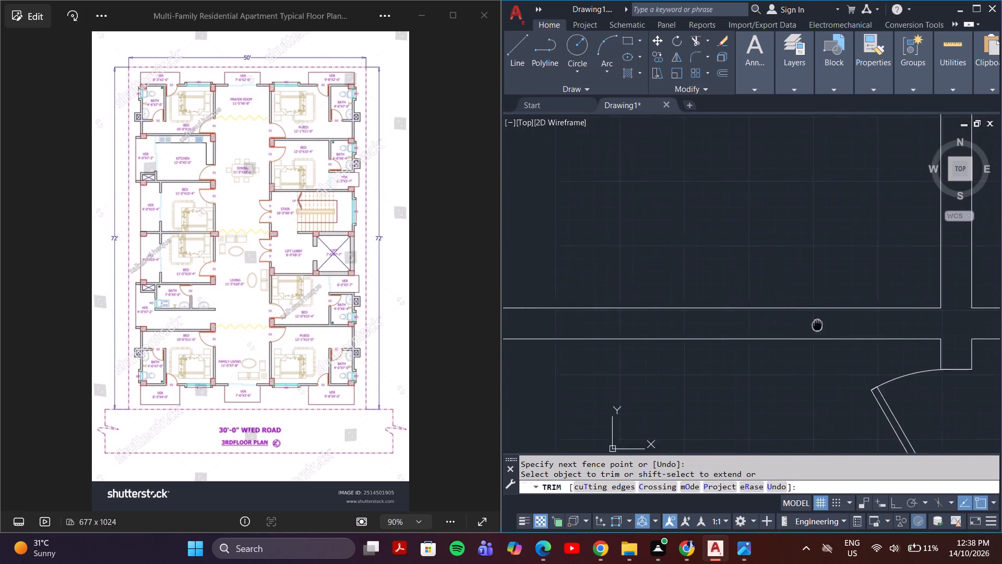
pyautogui.moveTo(824, 325); pyautogui.dragTo(847, 325, button='middle')
pyautogui.moveTo(684, 315); pyautogui.dragTo(885, 325, button='middle')
pyautogui.moveTo(747, 339); pyautogui.dragTo(916, 338, button='middle')
pyautogui.moveTo(700, 342); pyautogui.dragTo(904, 344, button='middle')
pyautogui.moveTo(758, 342); pyautogui.dragTo(952, 350, button='middle')
pyautogui.scroll(3, 837, 356)
pyautogui.moveTo(729, 315); pyautogui.dragTo(598, 334)
# Trim the lower-left bath partition's line ends inside the bottom exterior wall.
pyautogui.scroll(-4, 600, 334)
pyautogui.scroll(-2, 671, 367)
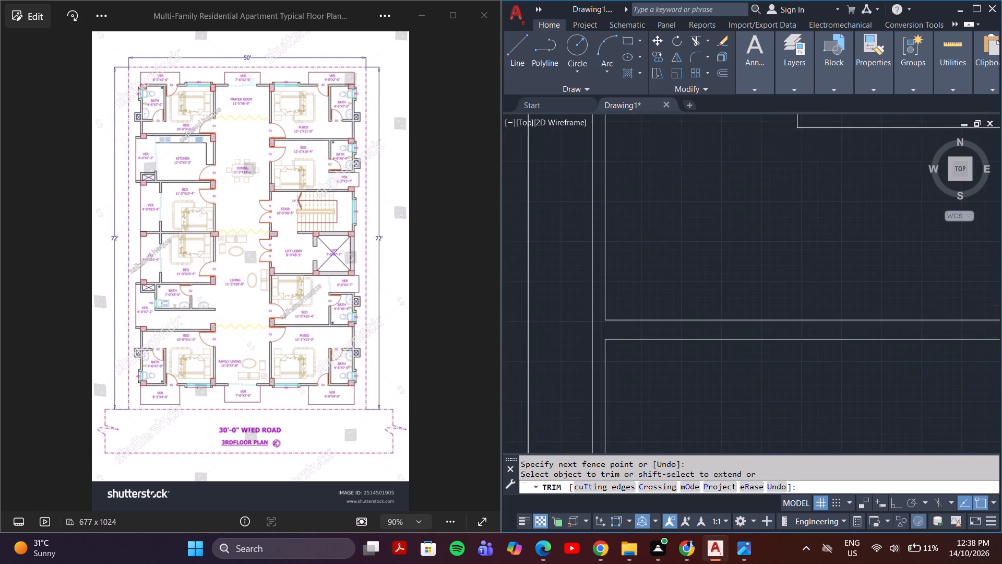
pyautogui.scroll(-1, 671, 368)
pyautogui.moveTo(702, 389); pyautogui.dragTo(660, 282, button='middle')
pyautogui.scroll(6, 658, 372)
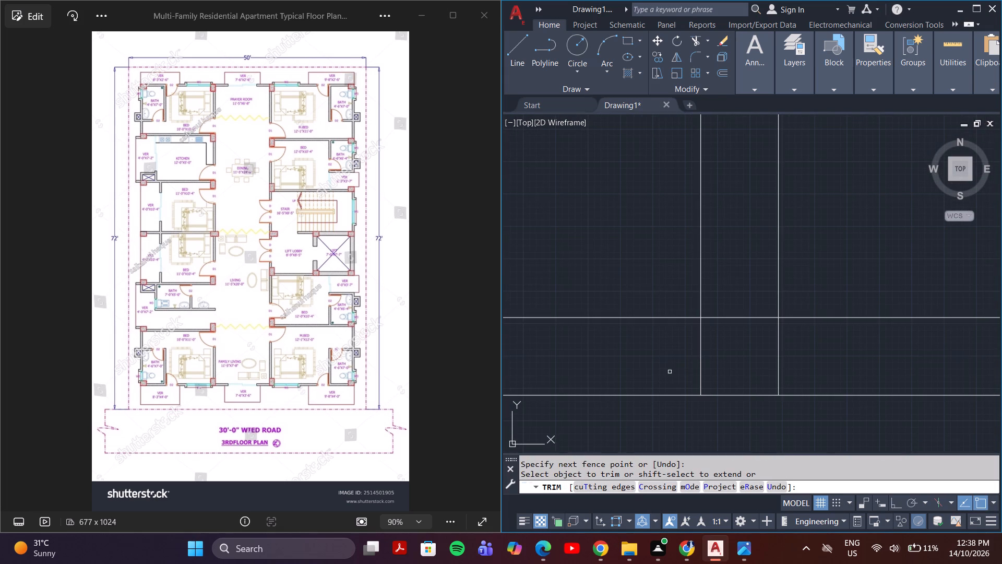
pyautogui.moveTo(679, 371); pyautogui.dragTo(822, 356)
# Trim the overlapping lines where the central hall's left wall meets the bottom exterior wall.
pyautogui.scroll(-4, 822, 356)
pyautogui.moveTo(827, 348); pyautogui.dragTo(552, 346, button='middle')
pyautogui.moveTo(753, 385); pyautogui.dragTo(683, 389, button='middle')
pyautogui.scroll(4, 718, 368)
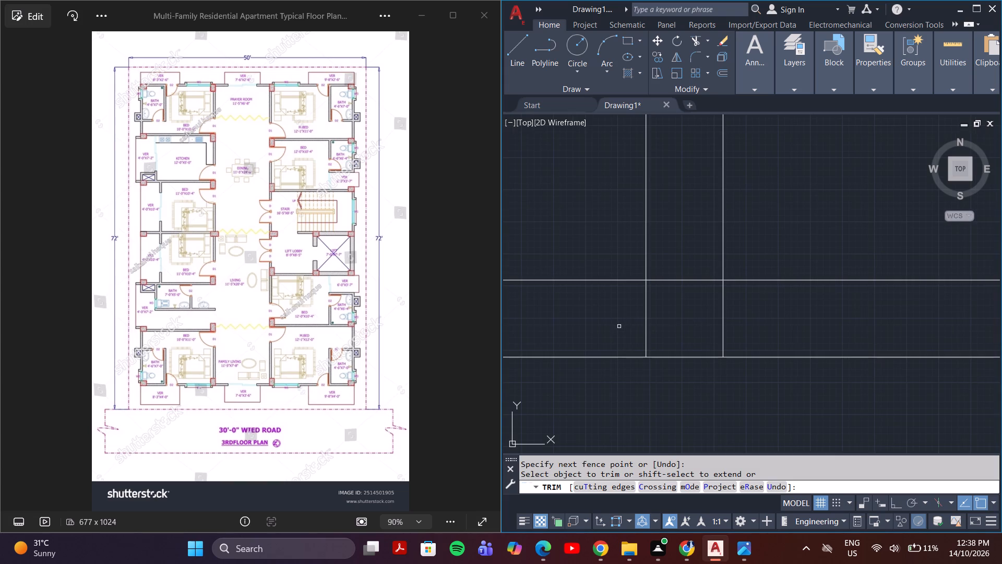
pyautogui.moveTo(618, 326); pyautogui.dragTo(680, 276)
pyautogui.moveTo(683, 266); pyautogui.dragTo(803, 328)
# Trim the overlapping lines where the central hall's right wall meets the bottom exterior wall.
pyautogui.scroll(-4, 803, 328)
pyautogui.moveTo(892, 394); pyautogui.dragTo(667, 369, button='middle')
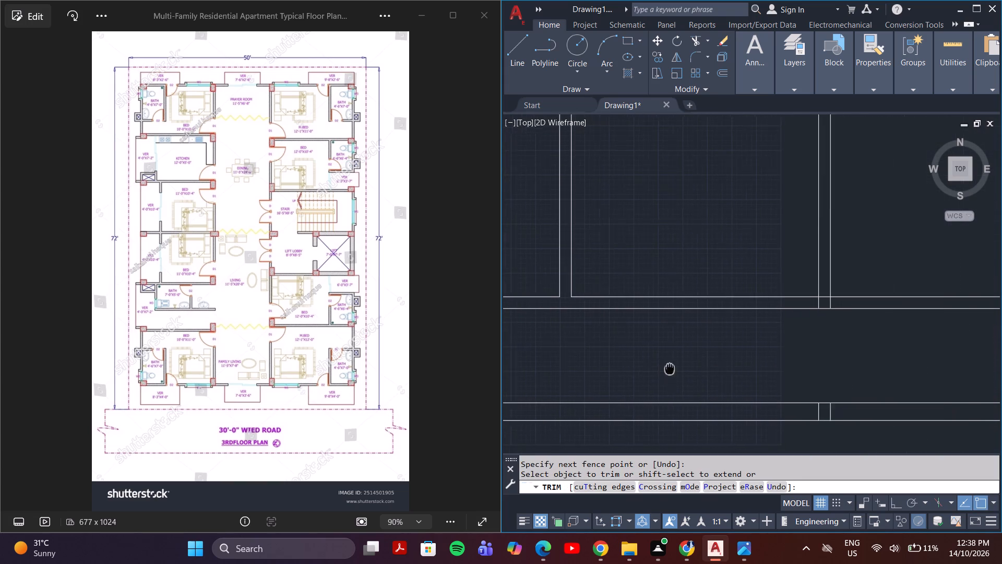
pyautogui.moveTo(667, 369); pyautogui.dragTo(663, 369, button='middle')
pyautogui.scroll(5, 803, 300)
pyautogui.moveTo(824, 304); pyautogui.dragTo(991, 324)
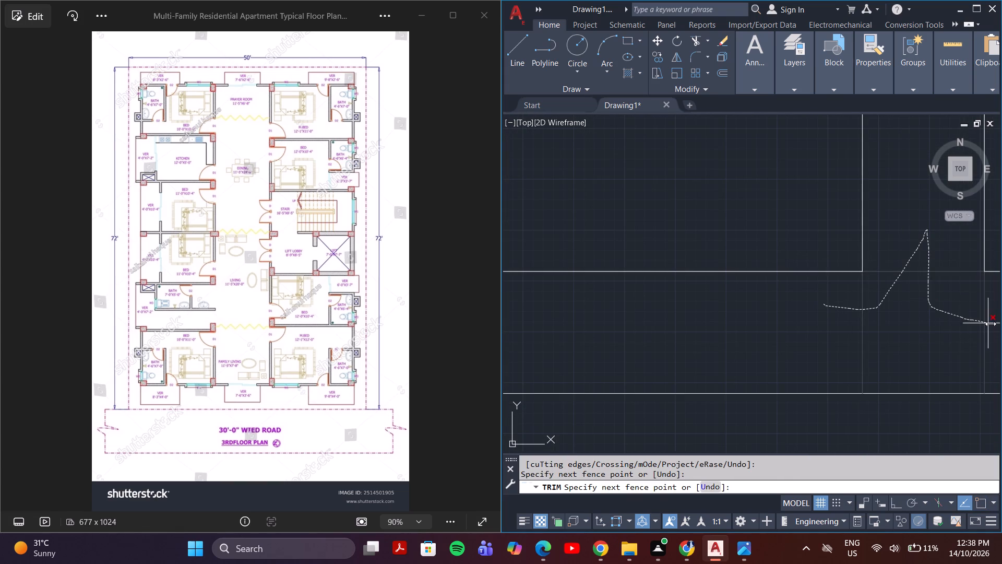
pyautogui.moveTo(991, 324); pyautogui.dragTo(1001, 326)
# Trim the overlapping lines where the lower-right bath partition meets the bottom exterior wall.
pyautogui.scroll(-5, 994, 346)
pyautogui.moveTo(902, 361); pyautogui.dragTo(543, 324, button='middle')
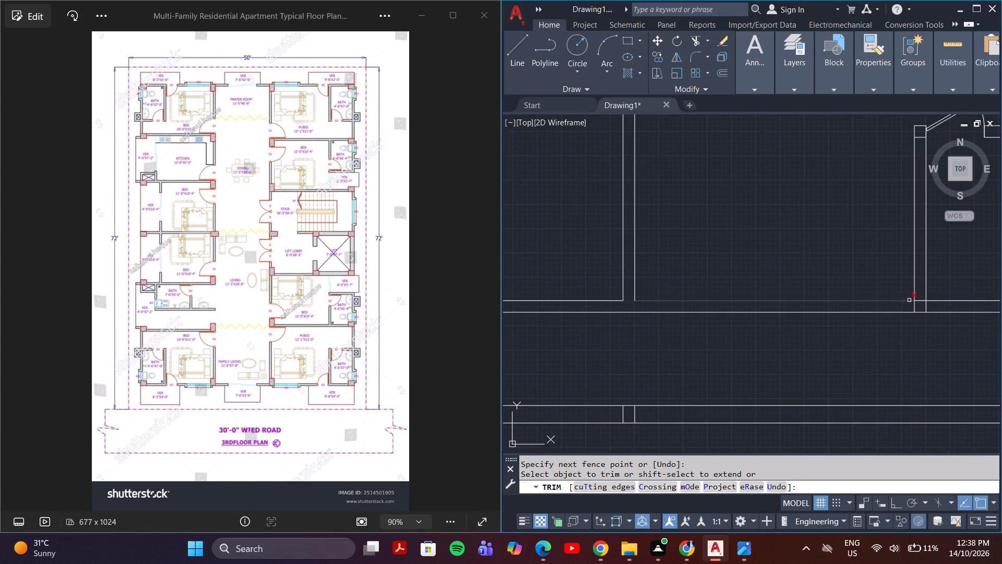
pyautogui.moveTo(932, 302); pyautogui.dragTo(762, 316, button='middle')
pyautogui.scroll(3, 754, 321)
pyautogui.moveTo(703, 322); pyautogui.dragTo(746, 298)
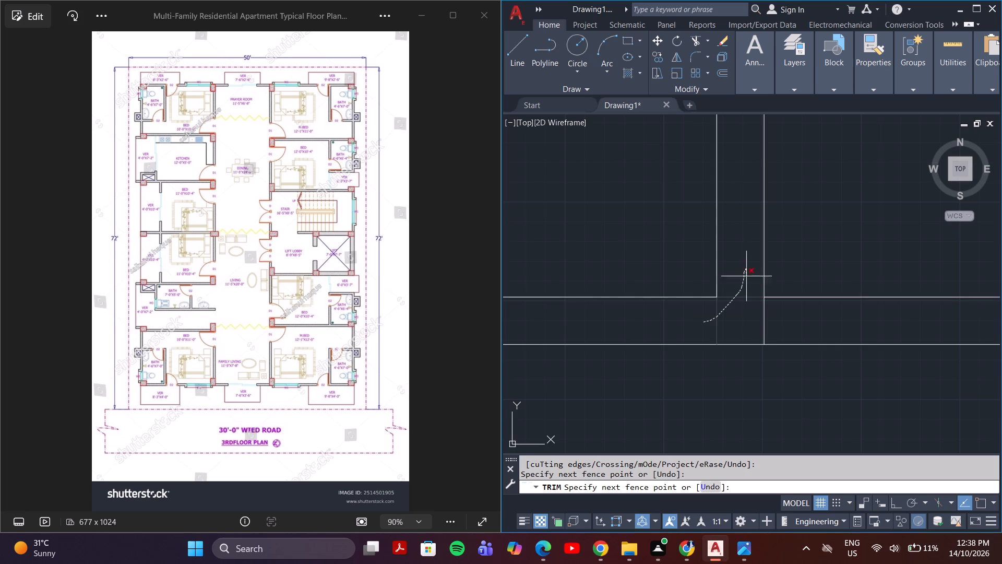
pyautogui.moveTo(746, 298); pyautogui.dragTo(810, 327)
# Trim the leftover inner wall line at the lower-right corner of the building's exterior wall.
pyautogui.scroll(-4, 810, 327)
pyautogui.moveTo(829, 354); pyautogui.dragTo(754, 367, button='middle')
pyautogui.scroll(4, 799, 341)
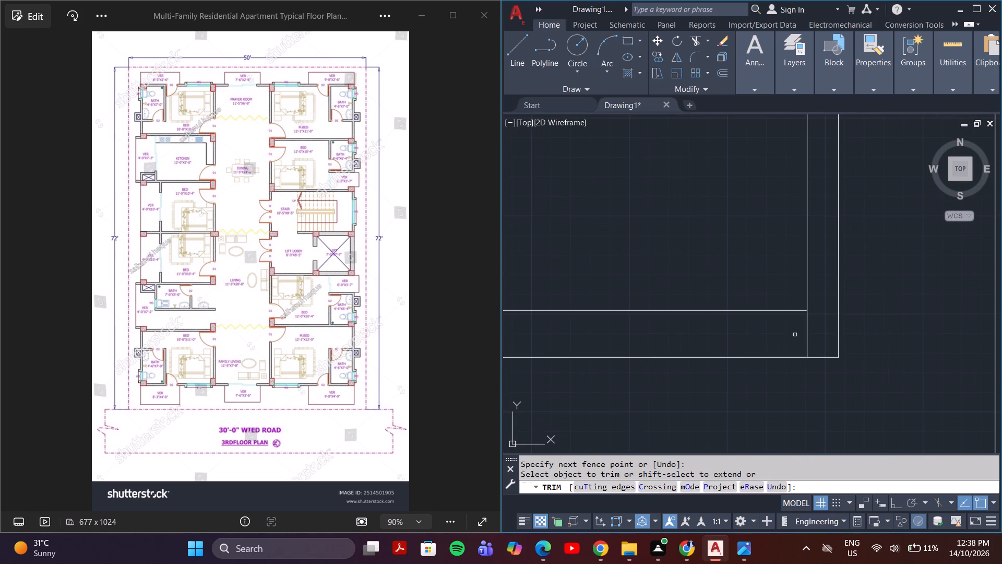
pyautogui.moveTo(821, 328); pyautogui.dragTo(781, 343)
# Clean up the lower-right bath's door wall by trimming lines at the bath partition corner and at the right exterior wall.
pyautogui.scroll(-4, 781, 343)
pyautogui.scroll(4, 708, 238)
pyautogui.moveTo(708, 238); pyautogui.dragTo(706, 217)
pyautogui.scroll(-6, 706, 234)
pyautogui.scroll(5, 735, 251)
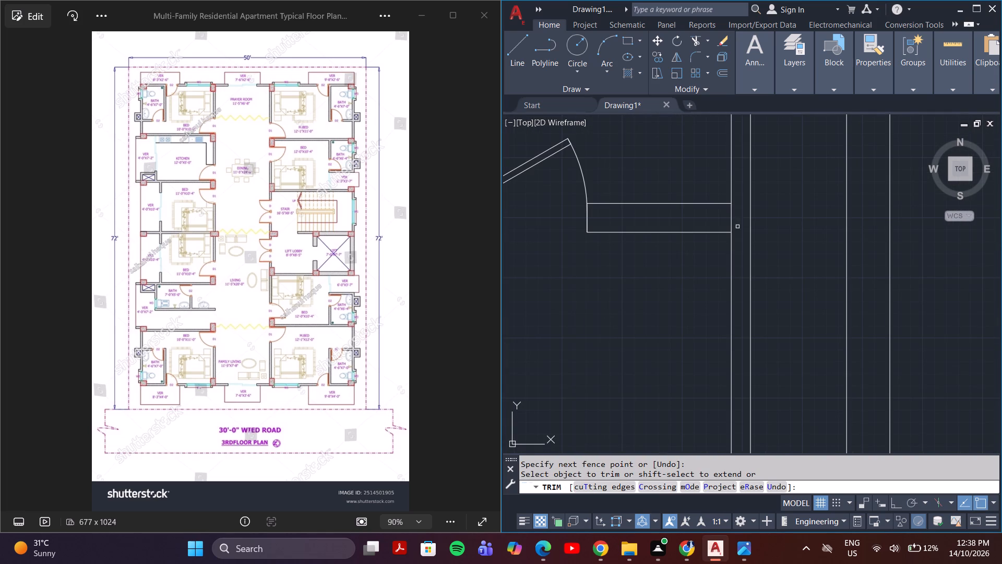
pyautogui.moveTo(738, 221); pyautogui.dragTo(719, 222)
# Trim the leftover hall wall stubs between the two bottom boundary lines below the central hall's right wall.
pyautogui.scroll(-5, 719, 222)
pyautogui.moveTo(664, 286); pyautogui.dragTo(818, 283, button='middle')
pyautogui.scroll(5, 793, 299)
pyautogui.moveTo(658, 225); pyautogui.dragTo(550, 224)
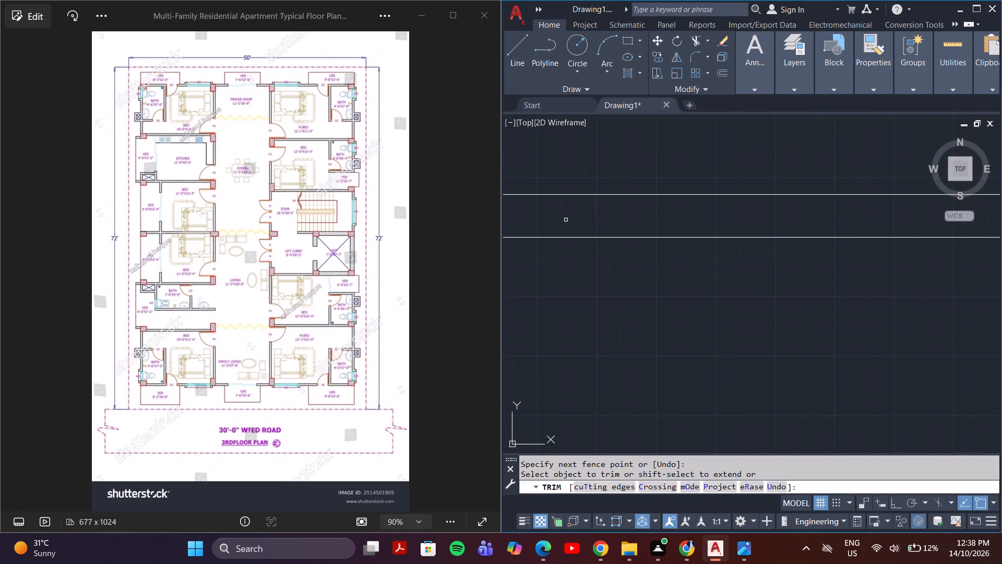
pyautogui.scroll(-5, 568, 220)
pyautogui.moveTo(650, 211); pyautogui.dragTo(709, 410, button='middle')
pyautogui.scroll(-3, 717, 339)
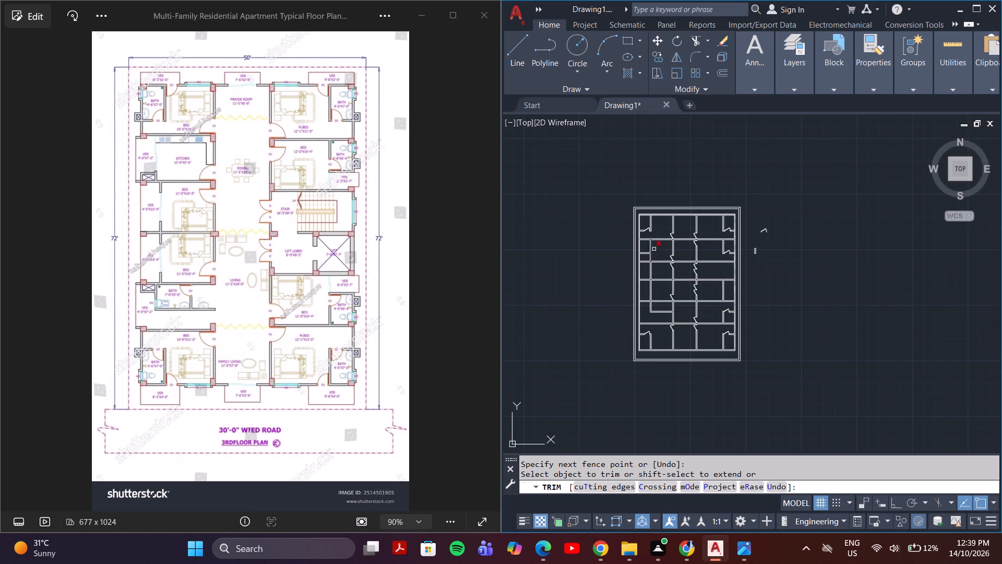
pyautogui.scroll(6, 654, 249)
pyautogui.scroll(-2, 647, 246)
pyautogui.press('Escape')
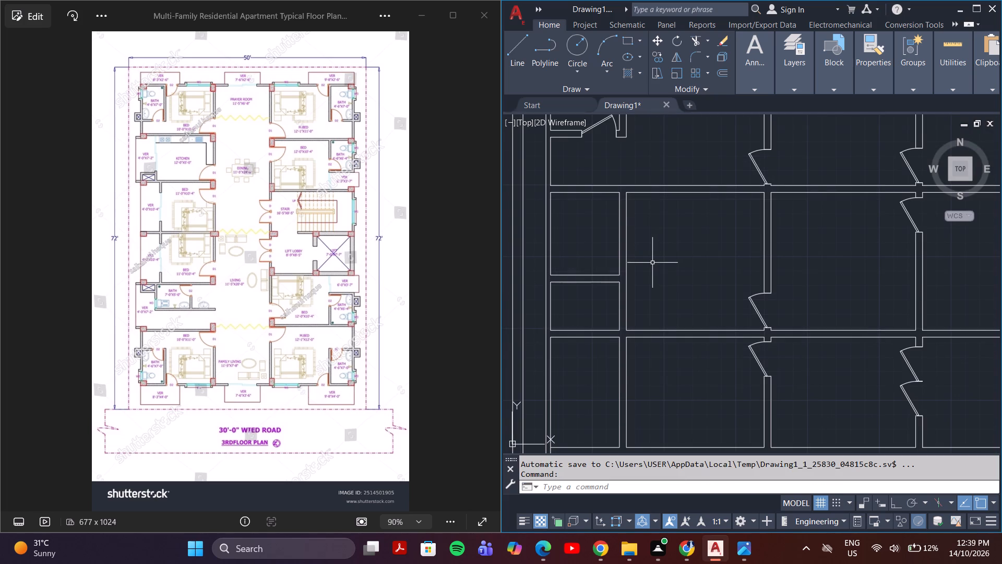
# Draw short lines across the left partition in the second row, at its upper end and level with the short cross wall's upper line.
pyautogui.press('l')
pyautogui.press('Return')
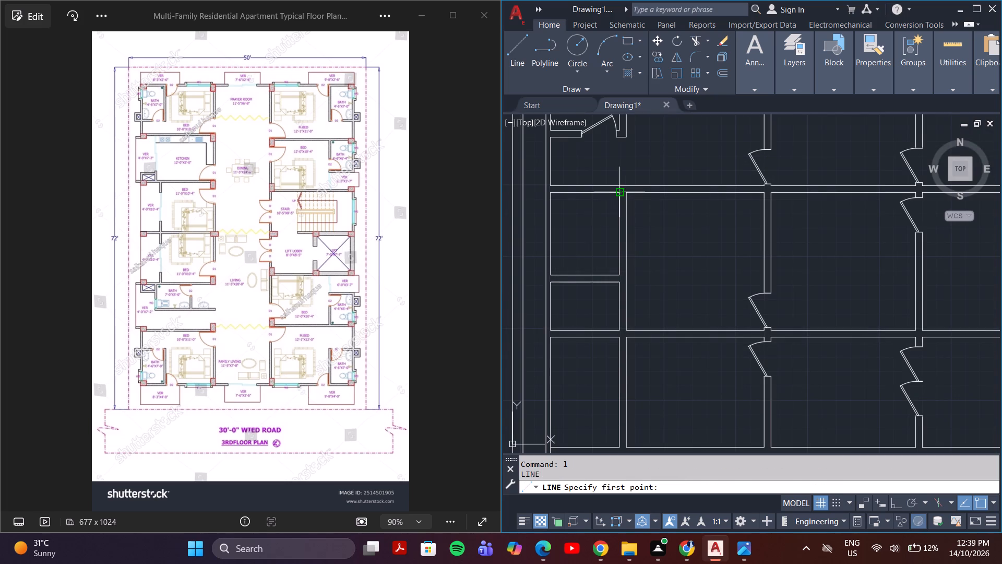
pyautogui.click(619, 192)
pyautogui.click(627, 192)
pyautogui.press('space')
pyautogui.press('space')
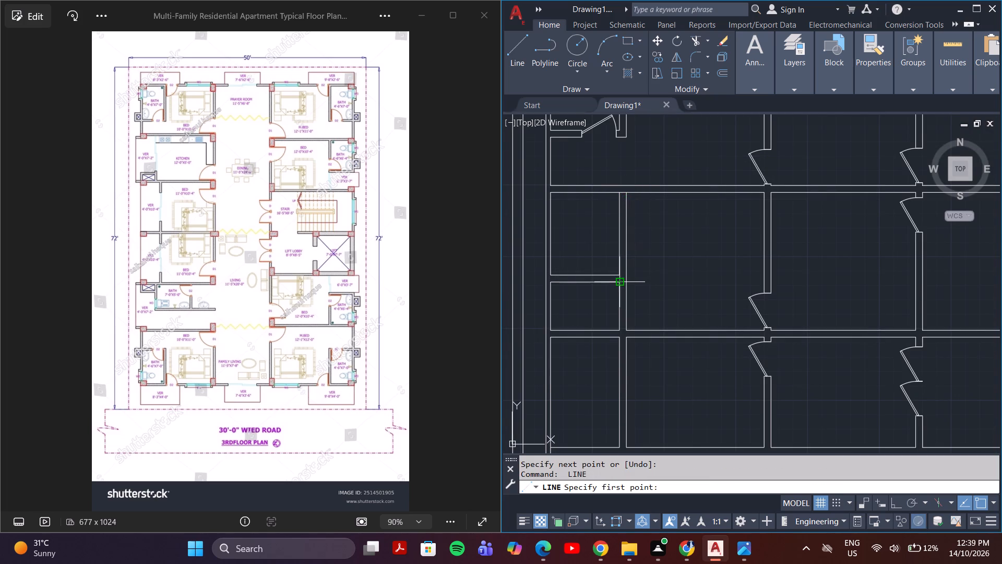
pyautogui.click(619, 274)
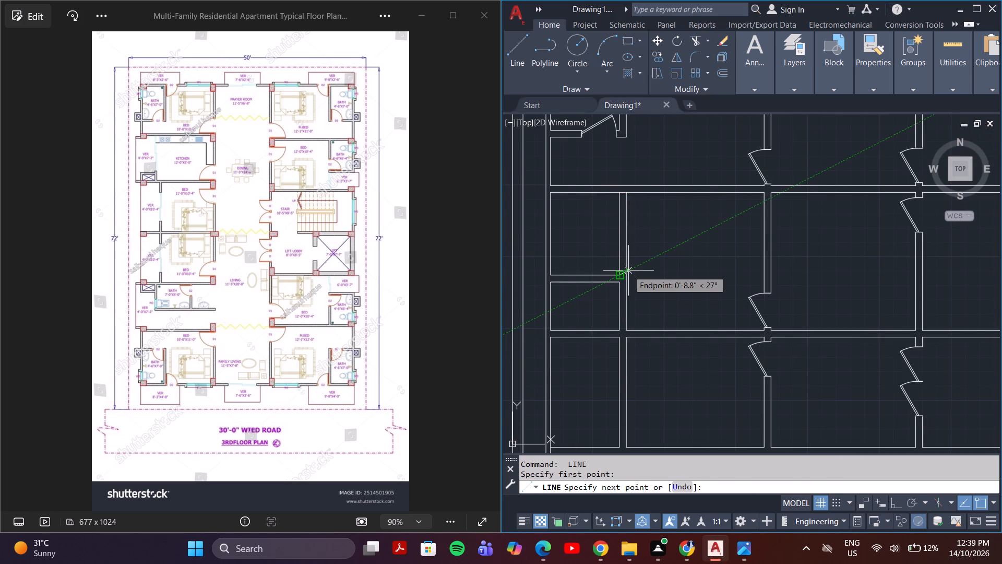
pyautogui.scroll(3, 621, 275)
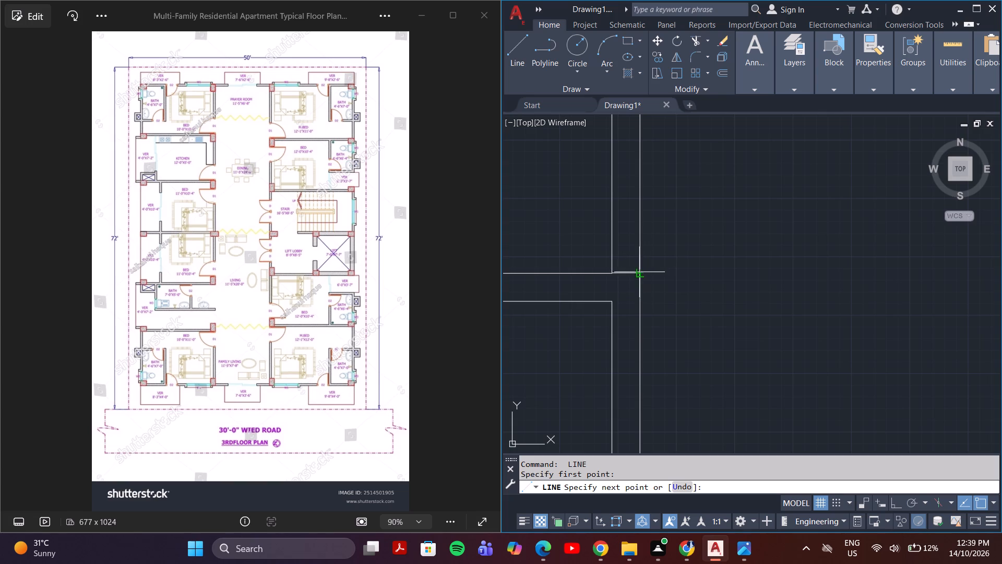
pyautogui.click(639, 273)
pyautogui.press('Escape')
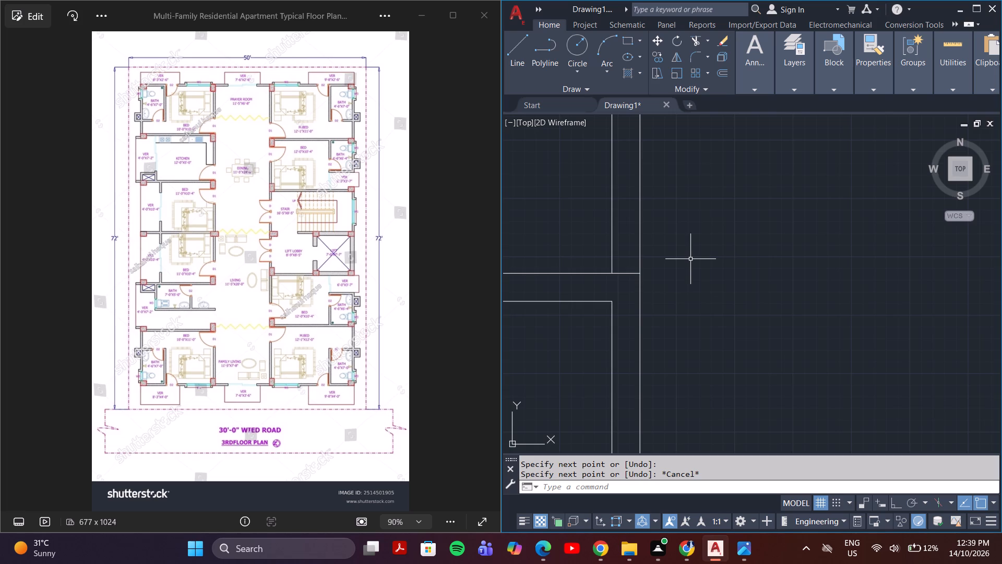
pyautogui.press('Escape')
# Trim away both lines of the second-row left partition above the short cross wall.
pyautogui.scroll(-4, 692, 256)
pyautogui.moveTo(703, 239); pyautogui.dragTo(685, 284, button='middle')
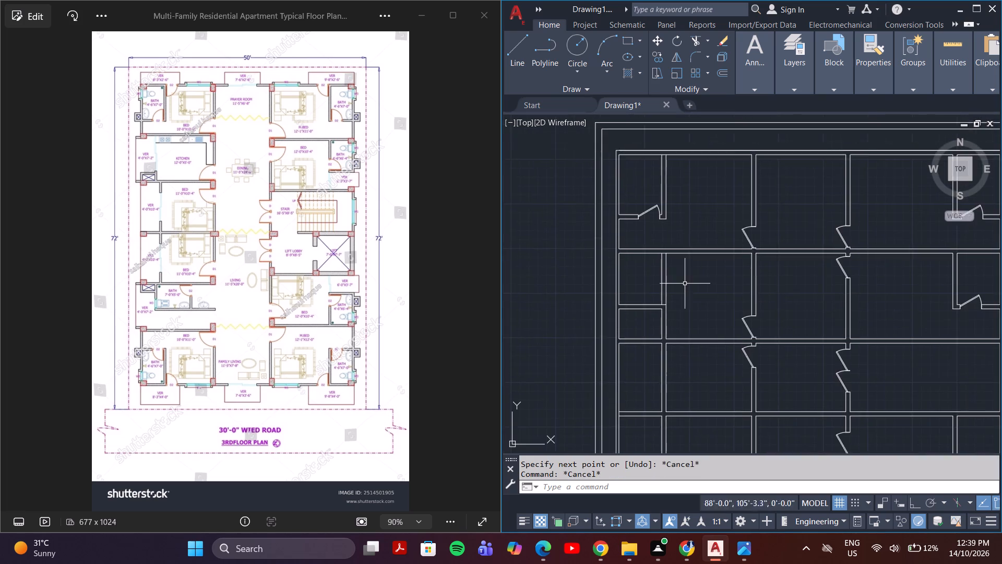
pyautogui.scroll(2, 685, 284)
pyautogui.write('tr')
pyautogui.press('Return')
pyautogui.moveTo(656, 287); pyautogui.dragTo(648, 288)
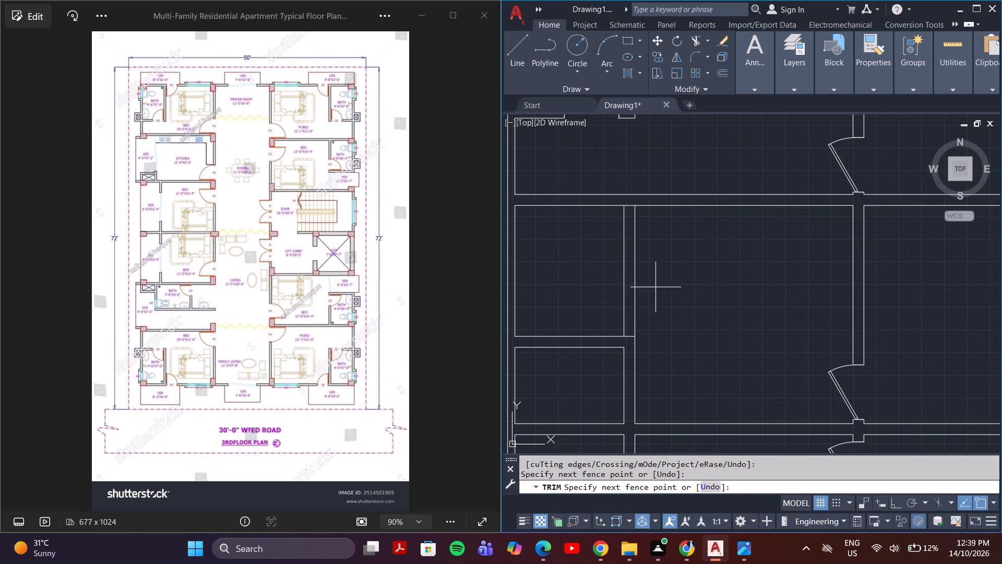
pyautogui.moveTo(648, 288); pyautogui.dragTo(601, 303)
pyautogui.scroll(-2, 615, 298)
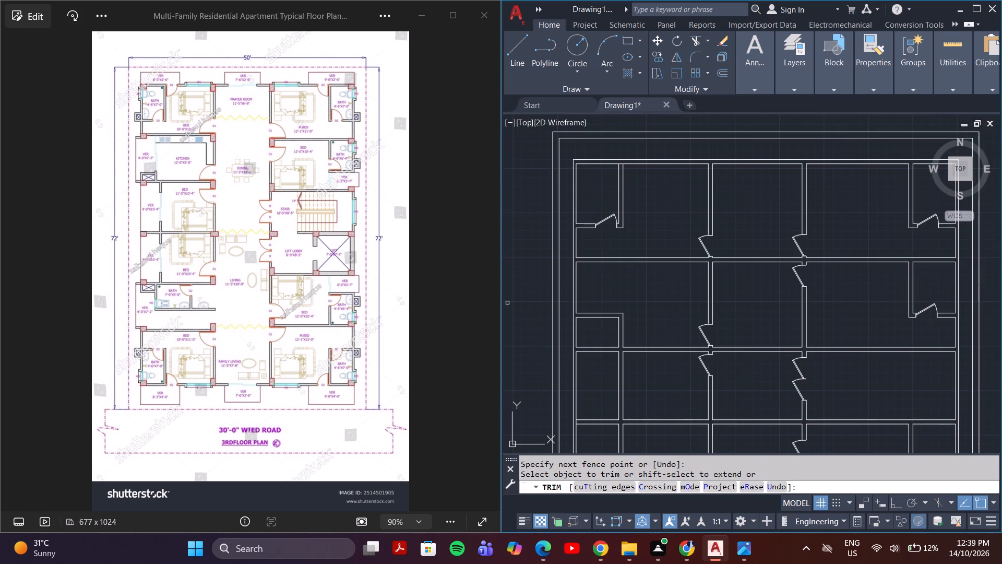
pyautogui.moveTo(640, 288); pyautogui.dragTo(624, 247, button='middle')
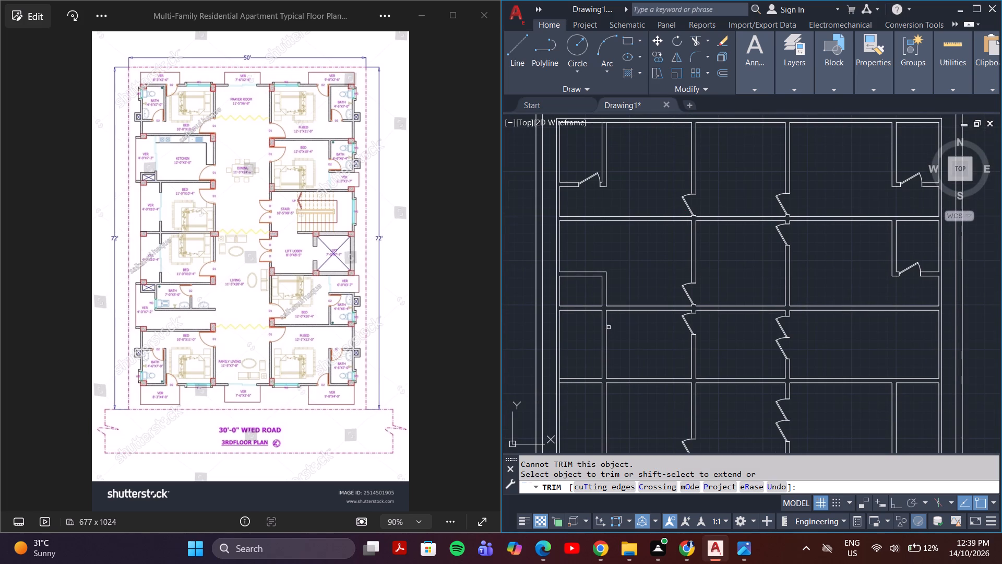
pyautogui.scroll(-1, 601, 362)
pyautogui.moveTo(601, 362); pyautogui.dragTo(611, 289, button='middle')
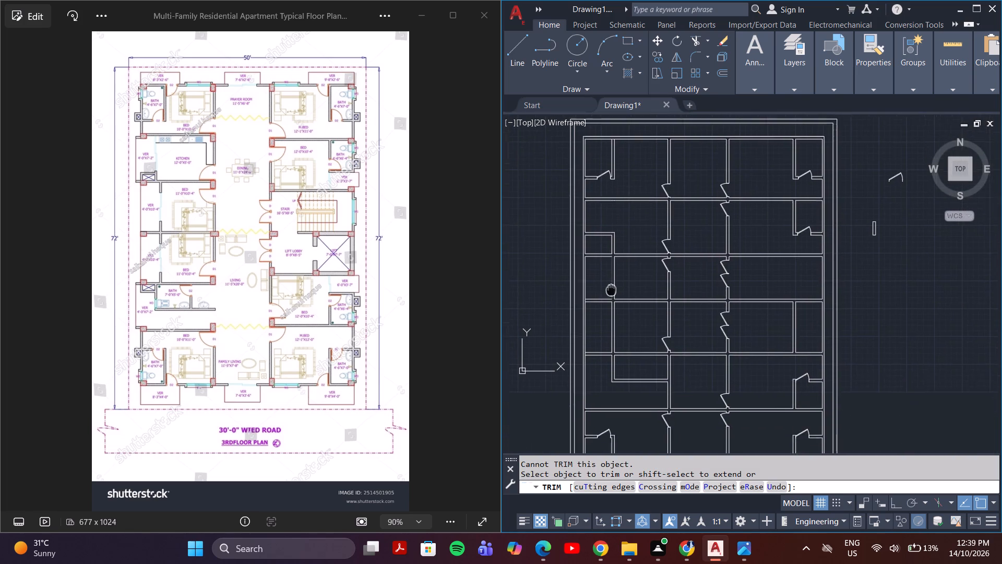
pyautogui.moveTo(611, 289); pyautogui.dragTo(556, 307, button='middle')
pyautogui.press('Escape')
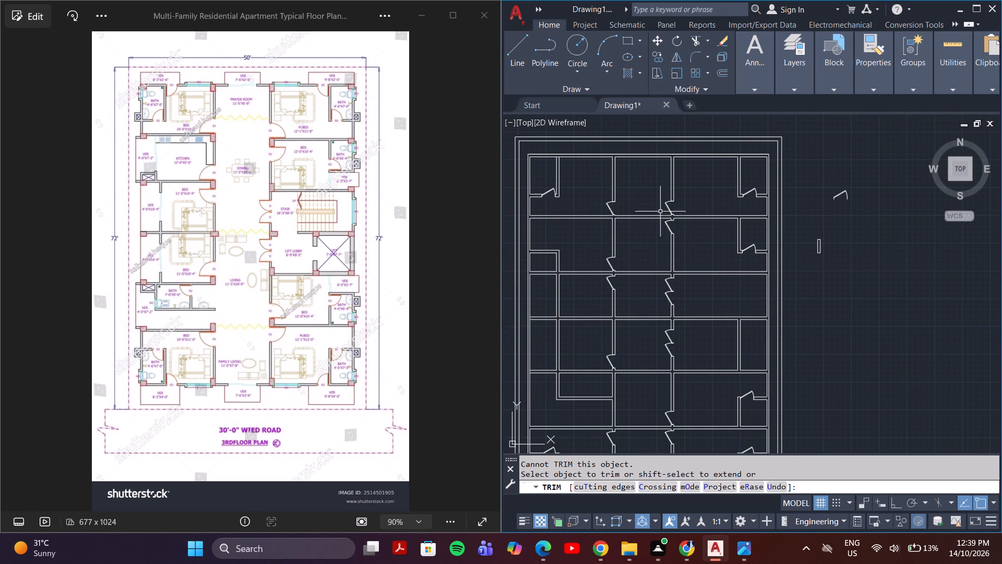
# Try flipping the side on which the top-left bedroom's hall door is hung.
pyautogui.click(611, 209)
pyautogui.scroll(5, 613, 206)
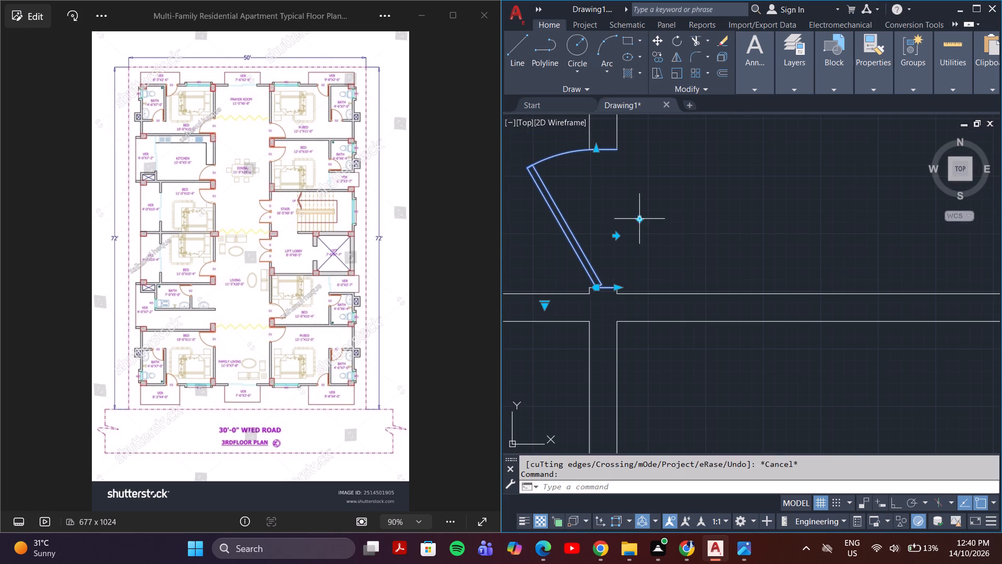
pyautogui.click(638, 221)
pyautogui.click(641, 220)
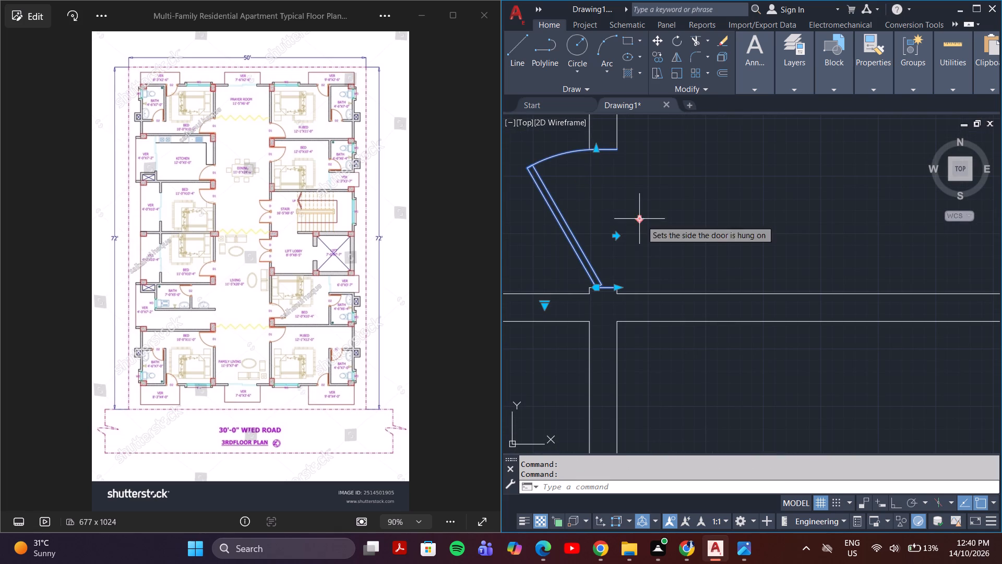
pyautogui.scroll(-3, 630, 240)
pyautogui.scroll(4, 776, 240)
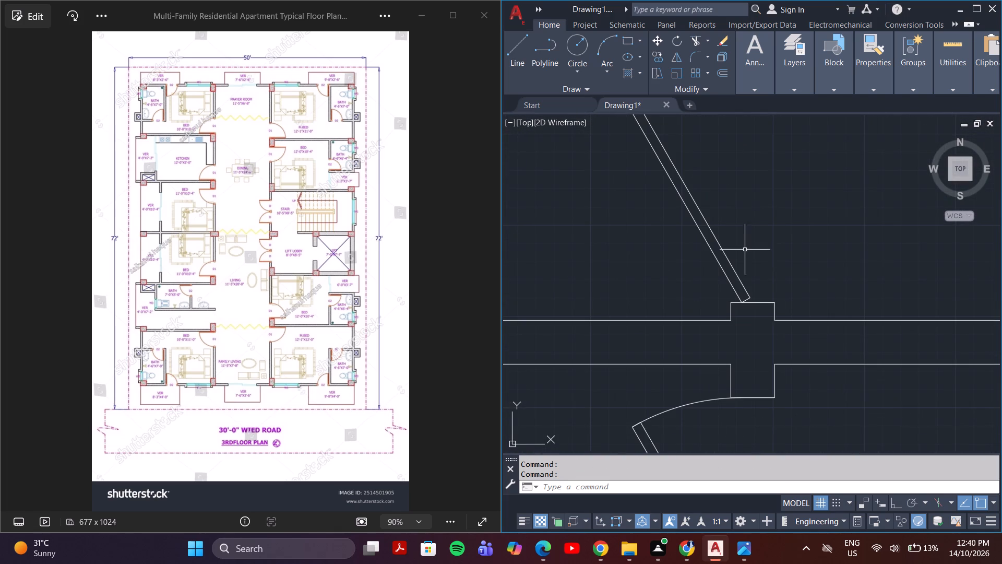
# Flip the top-right master bedroom's hall door so it swings into the bedroom.
pyautogui.click(732, 260)
pyautogui.scroll(-3, 757, 240)
pyautogui.press('Escape')
pyautogui.click(741, 237)
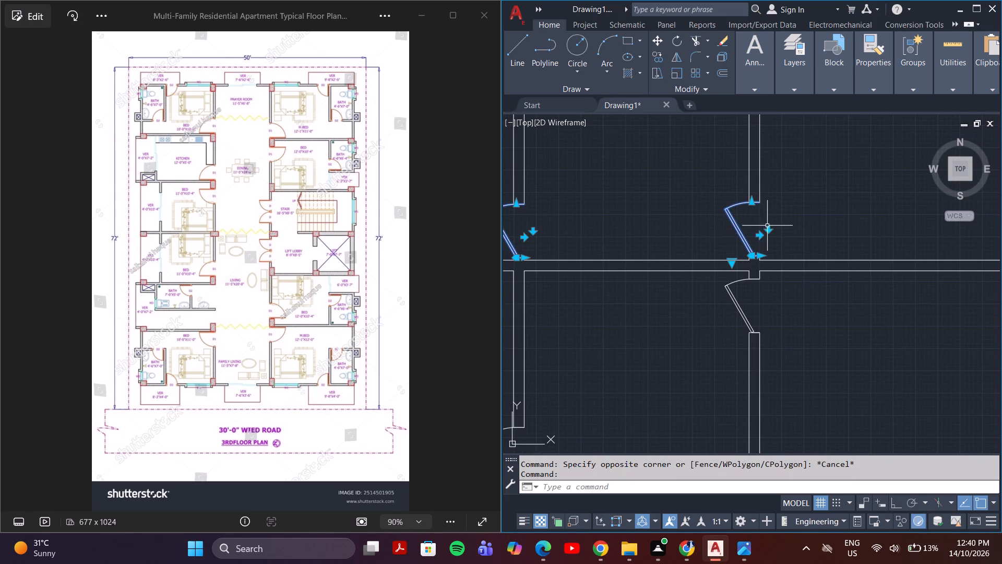
pyautogui.press('Escape')
pyautogui.click(742, 237)
pyautogui.click(762, 236)
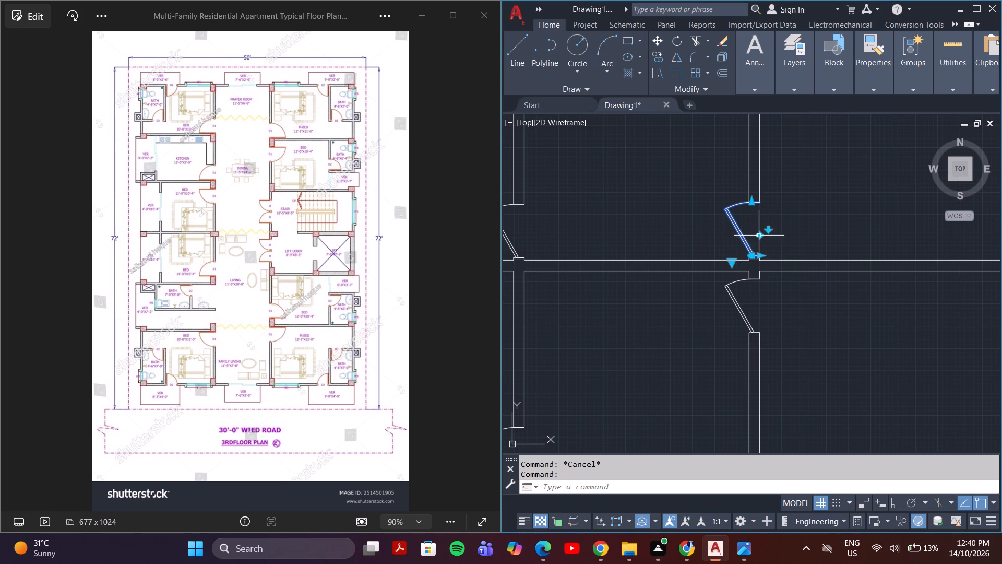
# Flip the side on which the top-left bathroom's door is hung.
pyautogui.scroll(-3, 781, 229)
pyautogui.scroll(6, 651, 216)
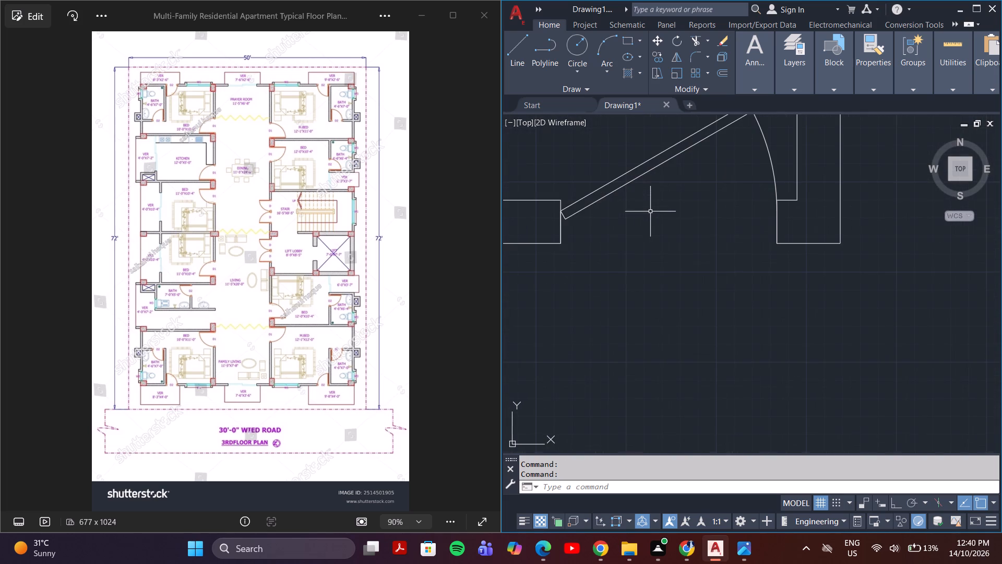
pyautogui.click(626, 187)
pyautogui.scroll(-5, 628, 187)
pyautogui.press('Escape')
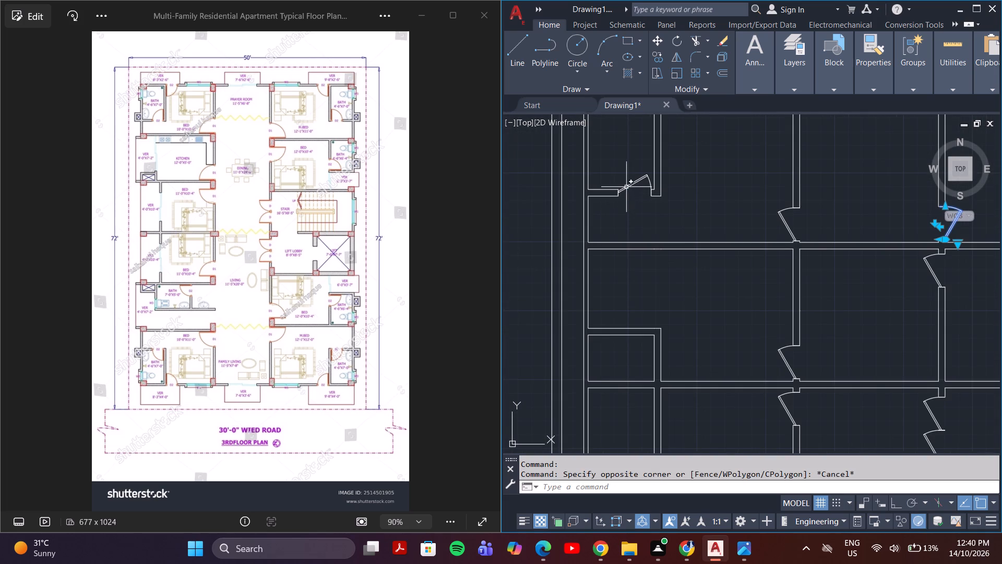
pyautogui.click(626, 187)
pyautogui.click(636, 199)
pyautogui.press('Escape')
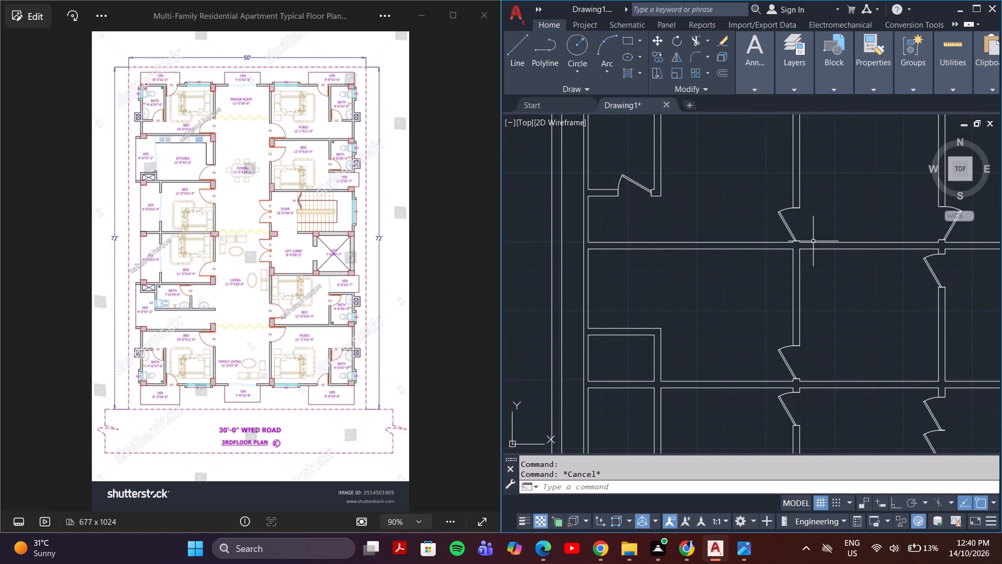
# Flip the third-row left bedroom's hall door so it is hung at the upper end of its opening.
pyautogui.moveTo(814, 241); pyautogui.dragTo(403, 250, button='middle')
pyautogui.scroll(-1, 408, 246)
pyautogui.scroll(-1, 719, 254)
pyautogui.moveTo(705, 343); pyautogui.dragTo(759, 286, button='middle')
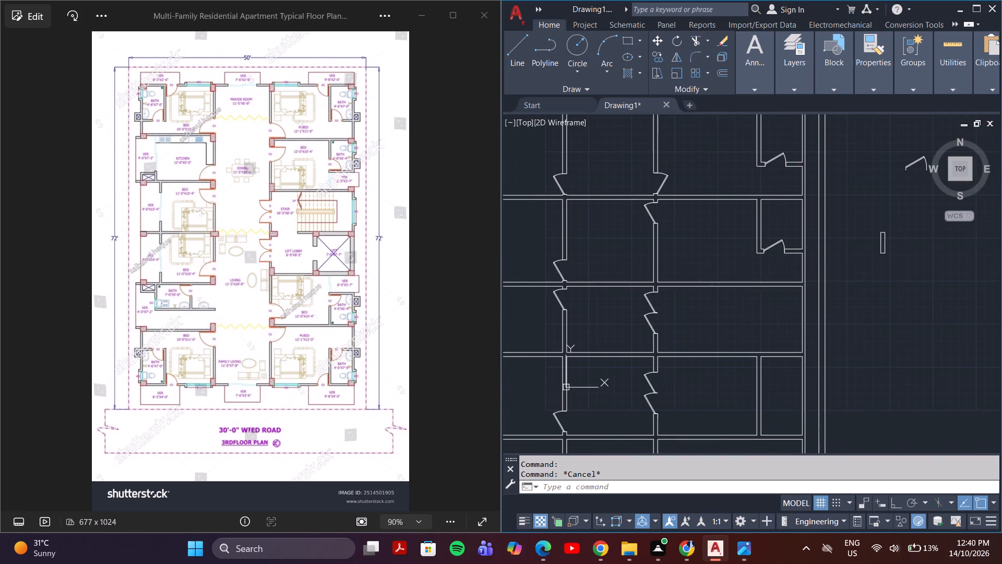
pyautogui.moveTo(583, 267); pyautogui.dragTo(643, 252, button='middle')
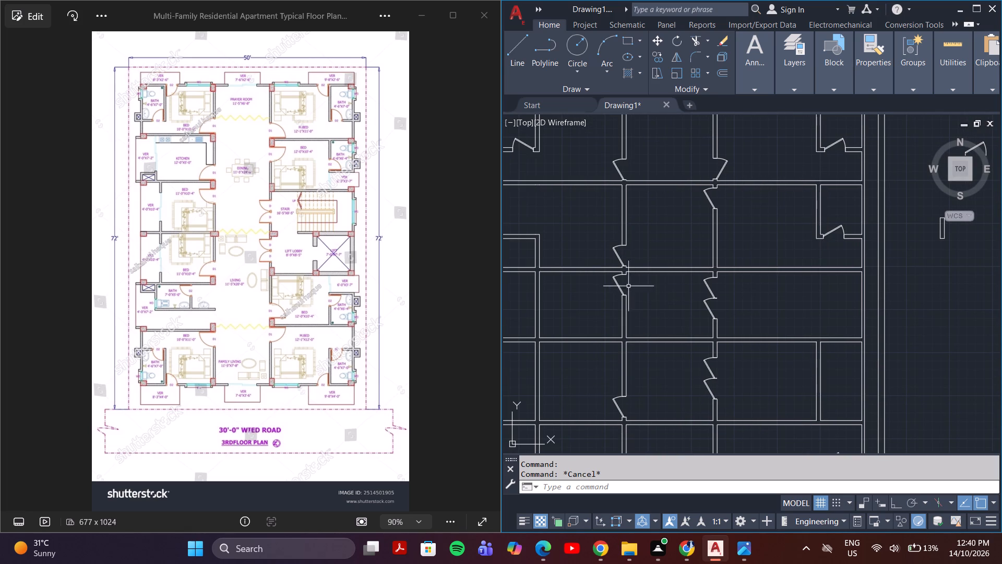
pyautogui.press('Escape')
pyautogui.click(618, 284)
pyautogui.scroll(5, 630, 287)
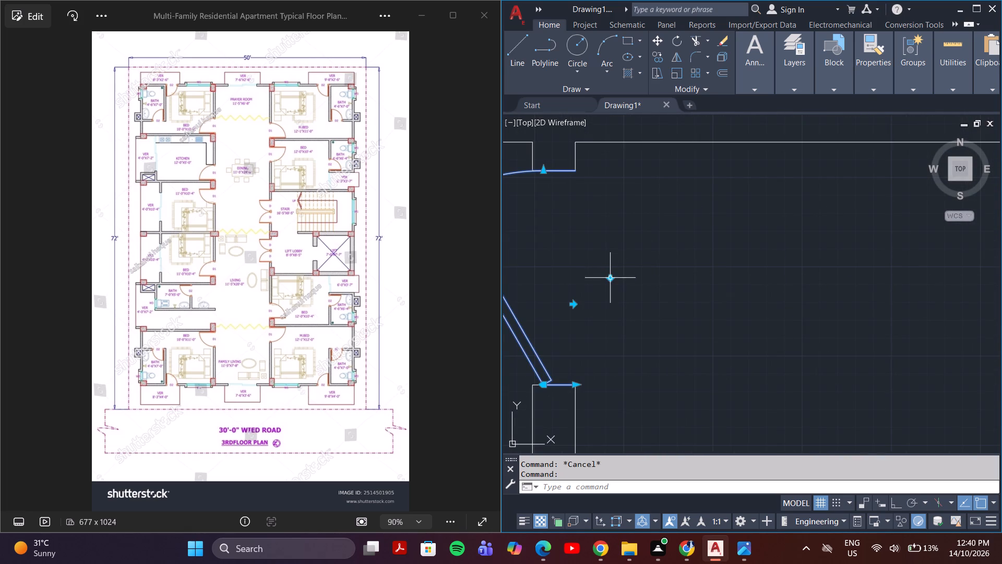
pyautogui.click(610, 276)
pyautogui.scroll(-3, 618, 281)
pyautogui.press('Escape')
# Flip the upper leaf of the staircase's double door so it is hung at the top of the opening.
pyautogui.moveTo(702, 319); pyautogui.dragTo(607, 318, button='middle')
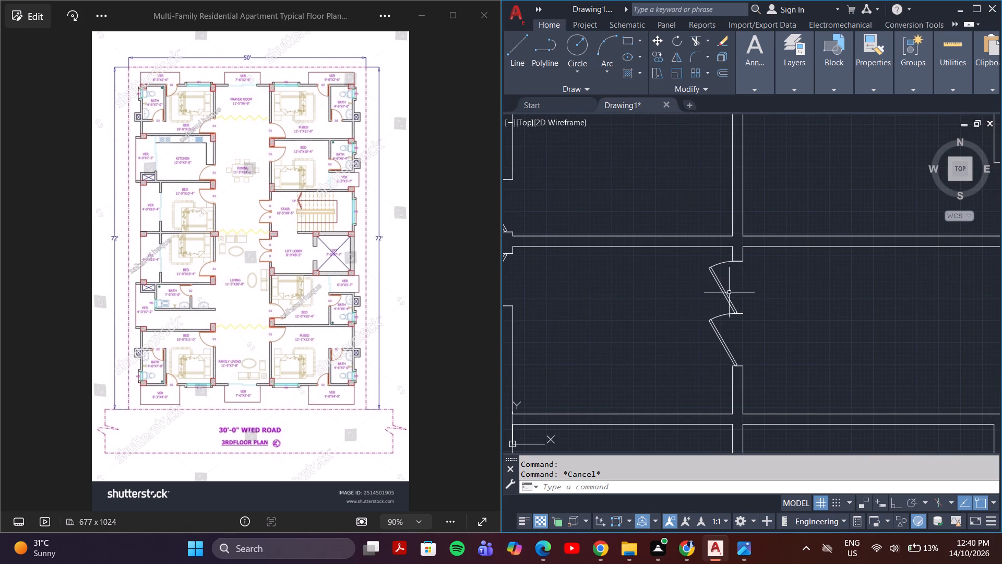
pyautogui.click(722, 289)
pyautogui.click(752, 287)
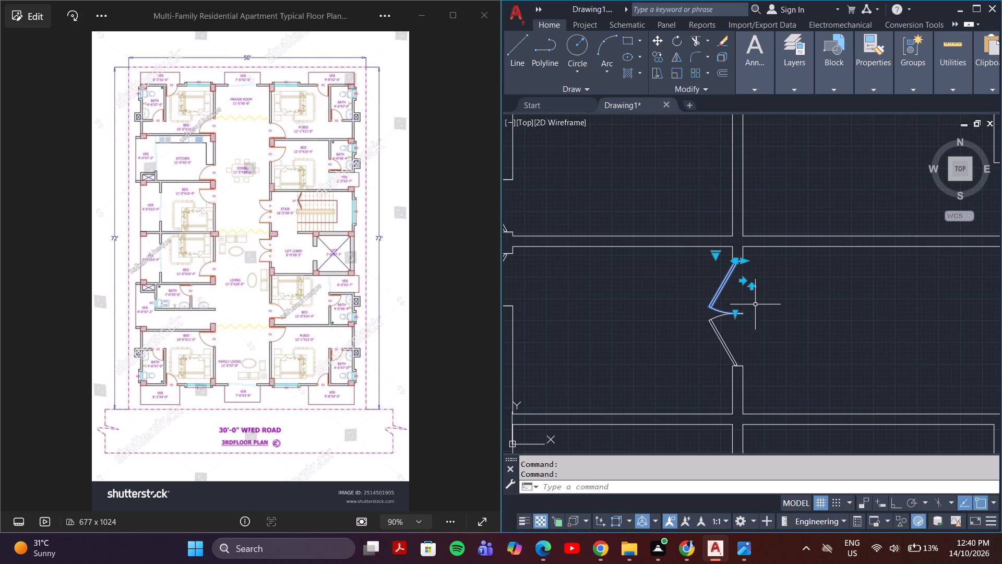
pyautogui.press('Escape')
# Flip the upper leaf of the lift lobby's double door so it is hung at the top of the opening.
pyautogui.scroll(-3, 785, 318)
pyautogui.moveTo(812, 330); pyautogui.dragTo(793, 320, button='middle')
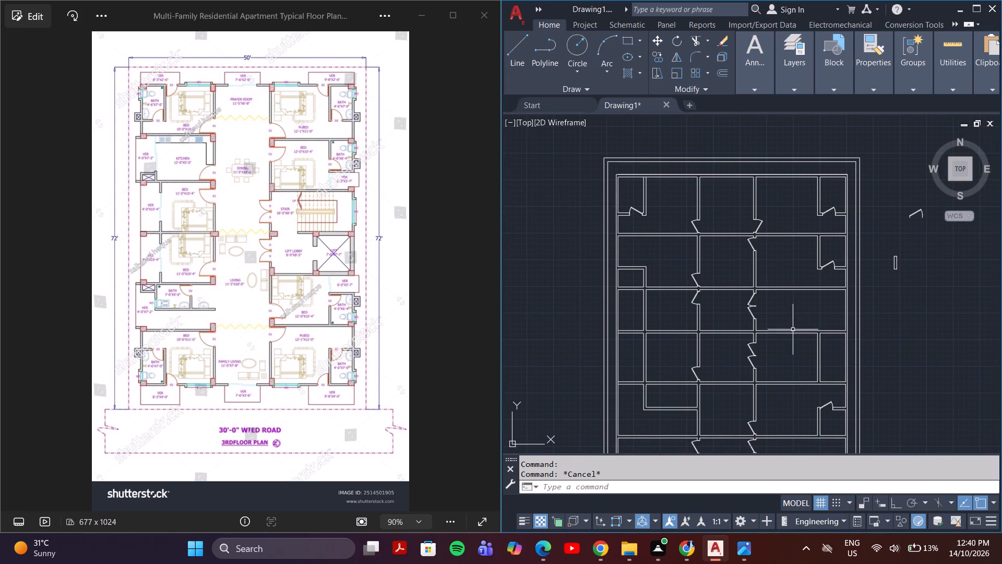
pyautogui.scroll(3, 757, 359)
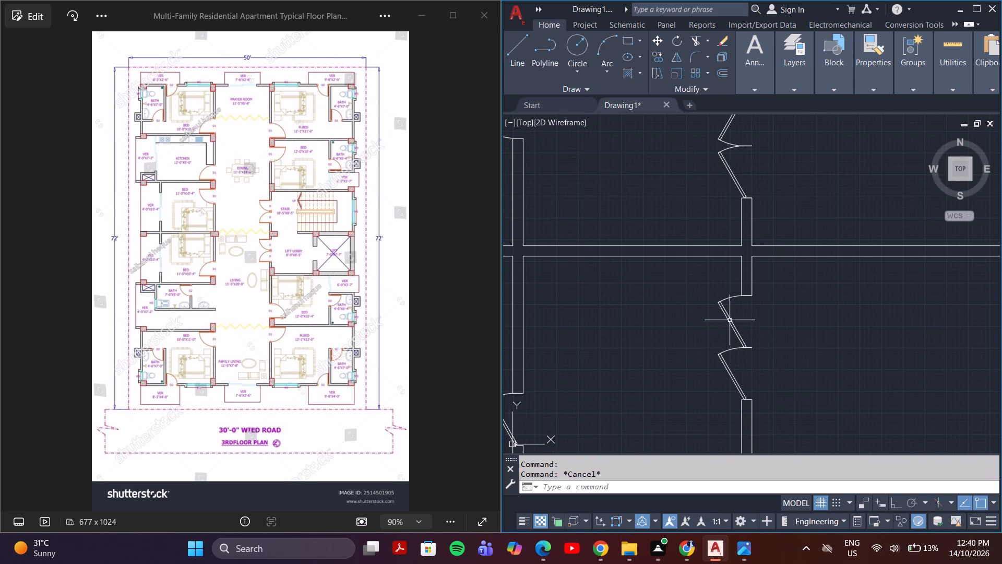
pyautogui.click(730, 320)
pyautogui.click(763, 321)
pyautogui.scroll(-1, 764, 332)
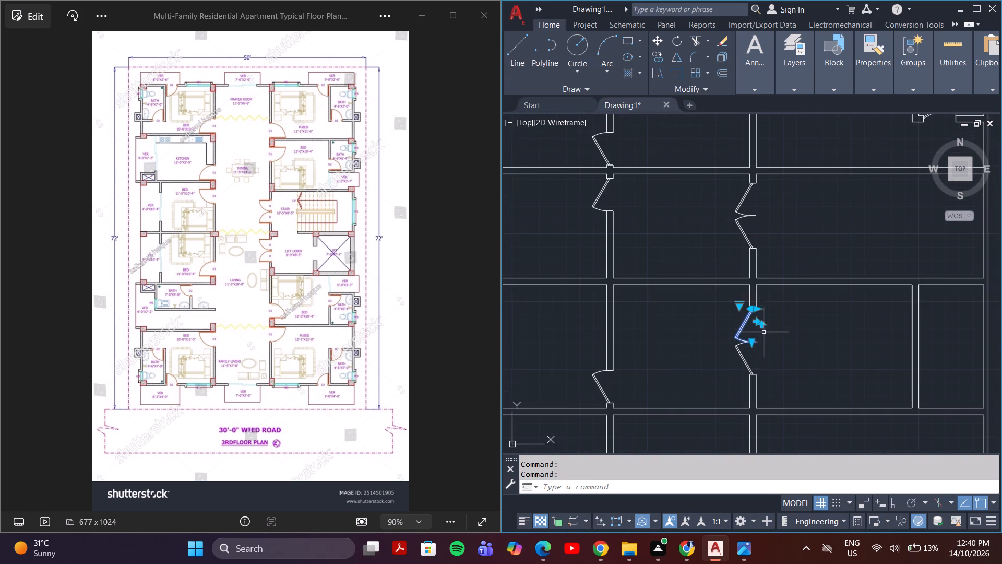
pyautogui.press('Escape')
# Flip the fifth-row right bathroom's door so it swings down into the bathroom.
pyautogui.scroll(-1, 783, 361)
pyautogui.moveTo(783, 361); pyautogui.dragTo(808, 322, button='middle')
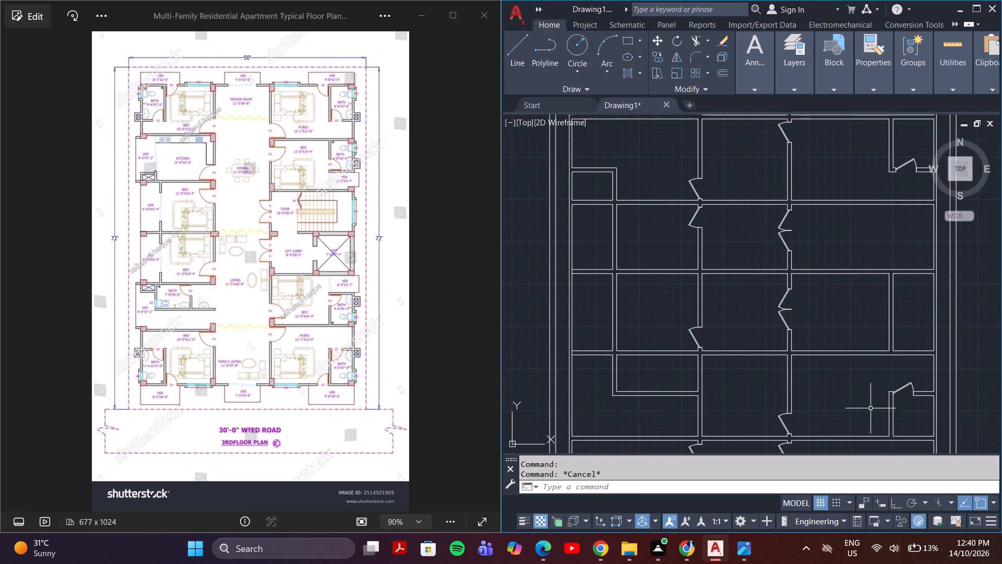
pyautogui.moveTo(870, 408); pyautogui.dragTo(841, 346, button='middle')
pyautogui.press('Escape')
pyautogui.click(874, 326)
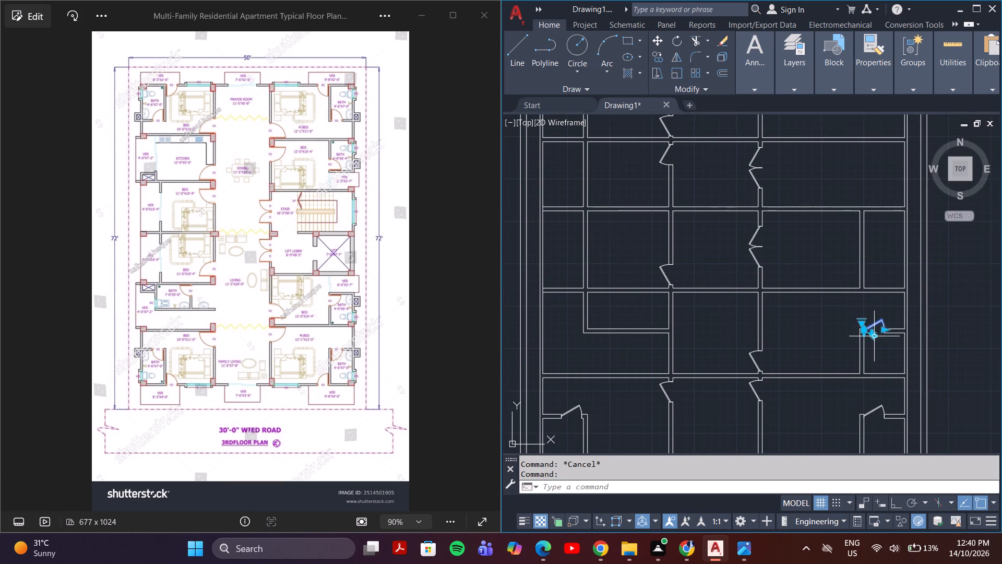
pyautogui.scroll(5, 876, 336)
pyautogui.click(829, 303)
pyautogui.scroll(-4, 824, 323)
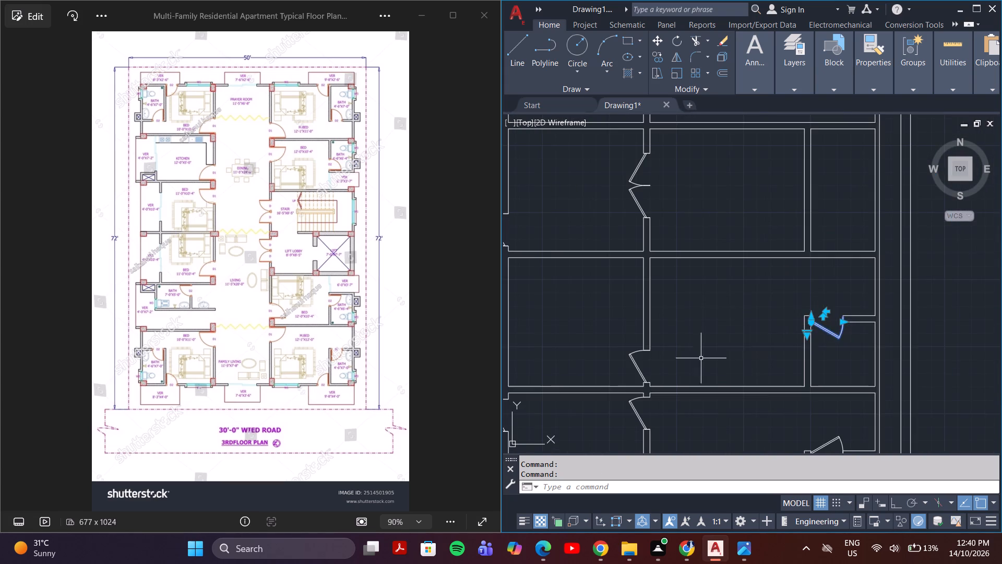
# Flip the bottom-right master bedroom's hall door so it is hung at the upper end of its opening.
pyautogui.scroll(-1, 672, 360)
pyautogui.moveTo(672, 360); pyautogui.dragTo(697, 335, button='middle')
pyautogui.moveTo(663, 385); pyautogui.dragTo(672, 334, button='middle')
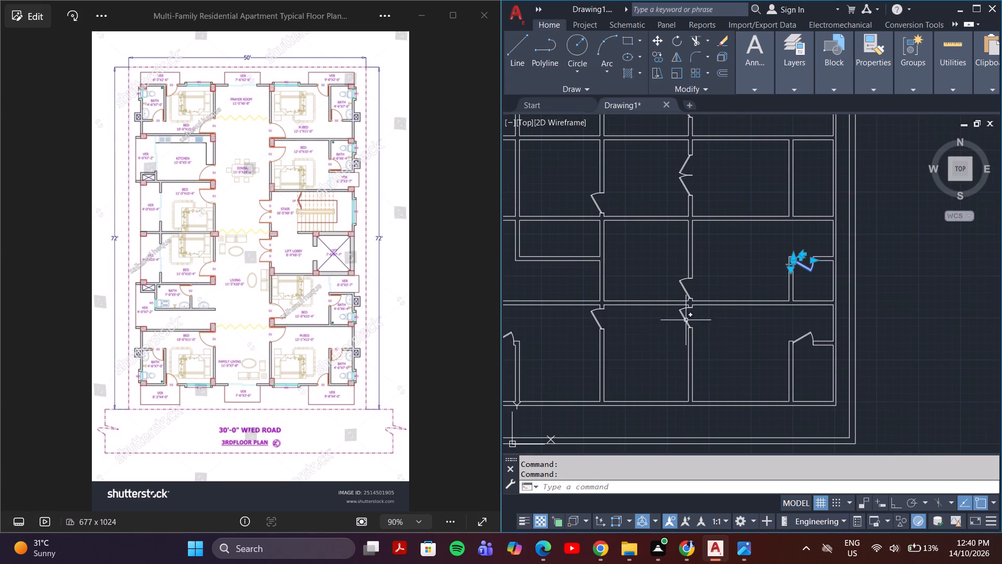
pyautogui.click(682, 317)
pyautogui.press('Escape')
pyautogui.scroll(4, 683, 318)
pyautogui.click(681, 317)
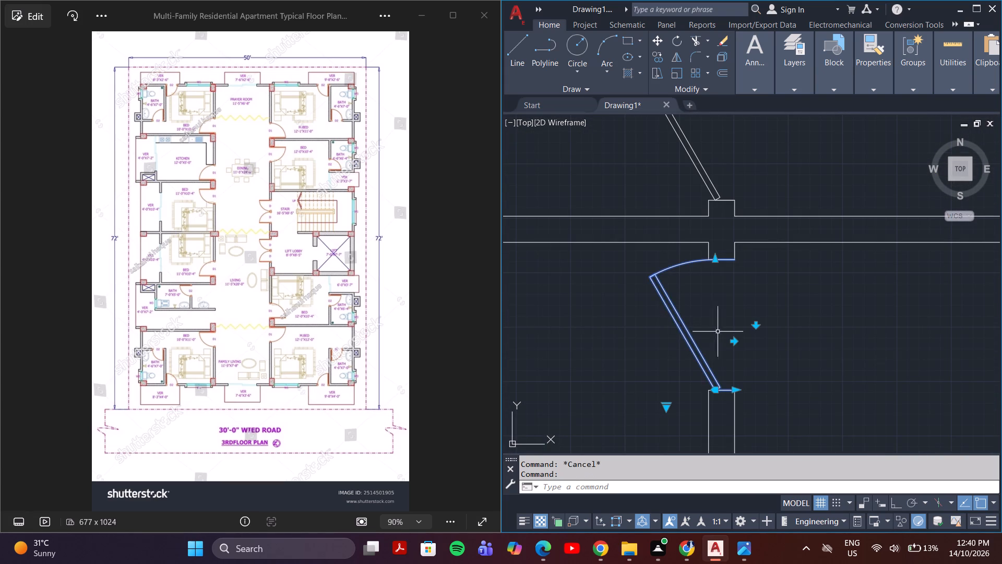
pyautogui.click(757, 327)
# Flip the bottom-left bedroom's hall door so it is hung at the upper end of its opening.
pyautogui.scroll(-4, 747, 334)
pyautogui.scroll(3, 594, 333)
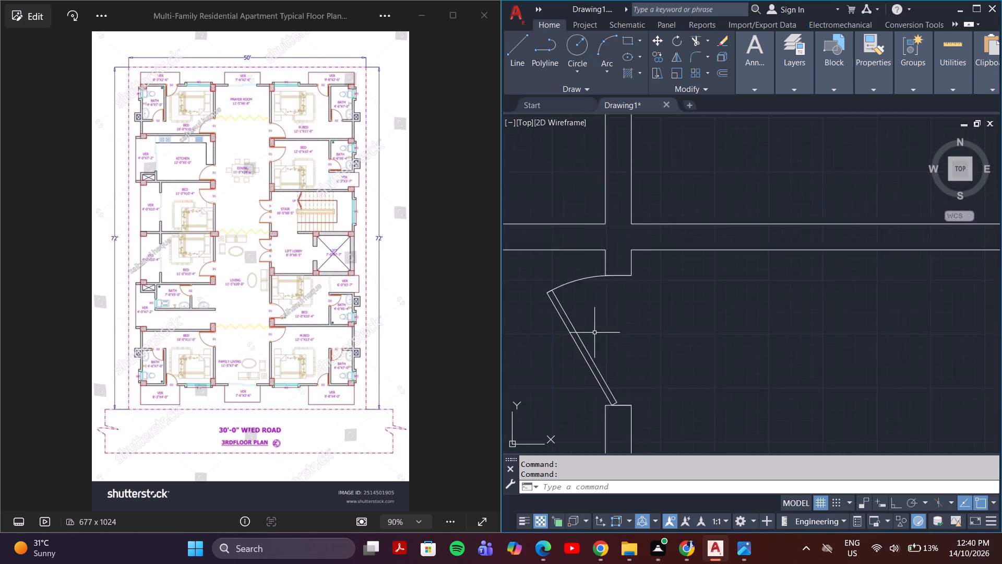
pyautogui.scroll(1, 594, 333)
pyautogui.click(569, 339)
pyautogui.click(686, 346)
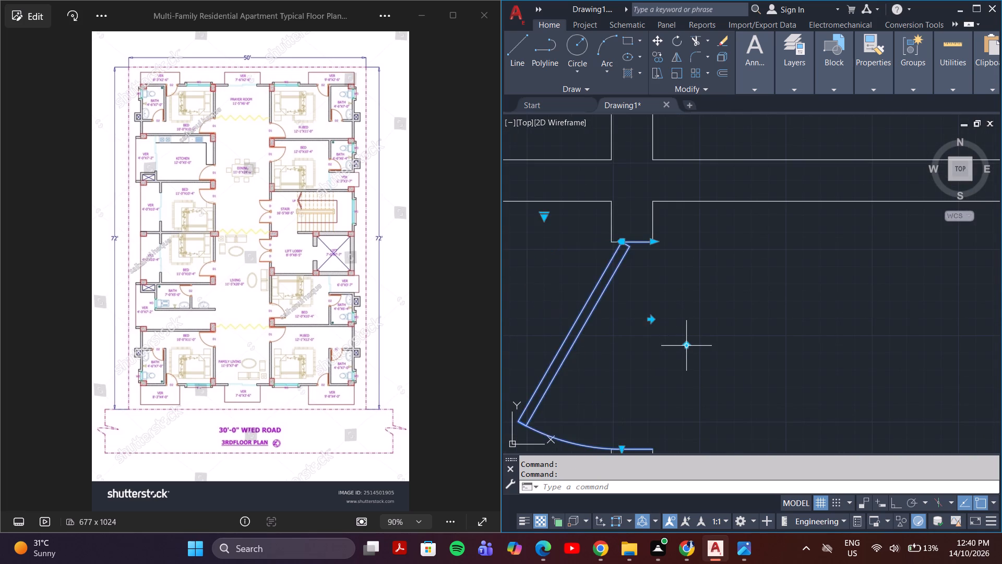
pyautogui.scroll(-6, 688, 348)
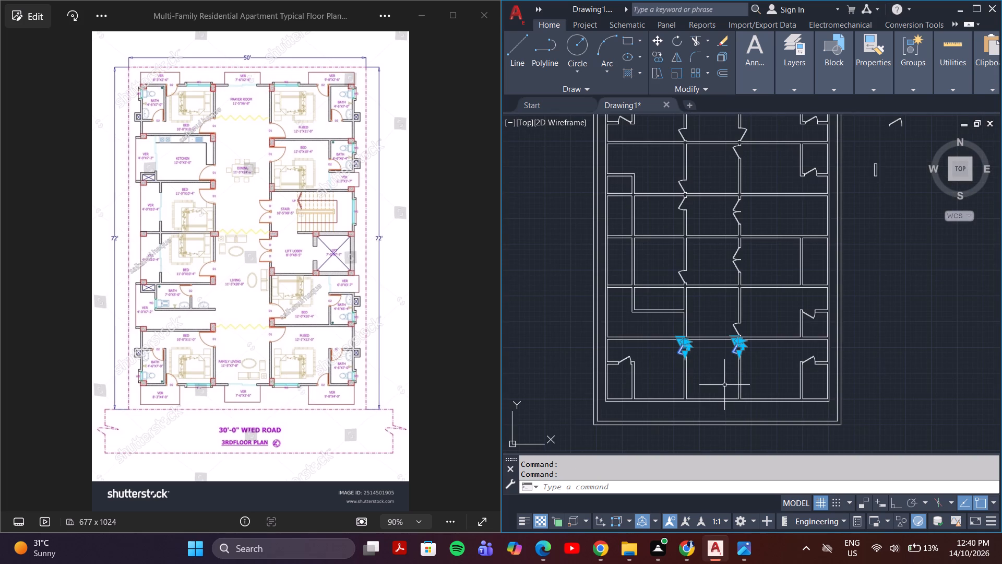
pyautogui.press('Escape')
# Flip the bottom-right master bedroom's hall door to swing into the bedroom, keeping it hung at the upper end.
pyautogui.scroll(4, 744, 356)
pyautogui.click(683, 316)
pyautogui.press('Escape')
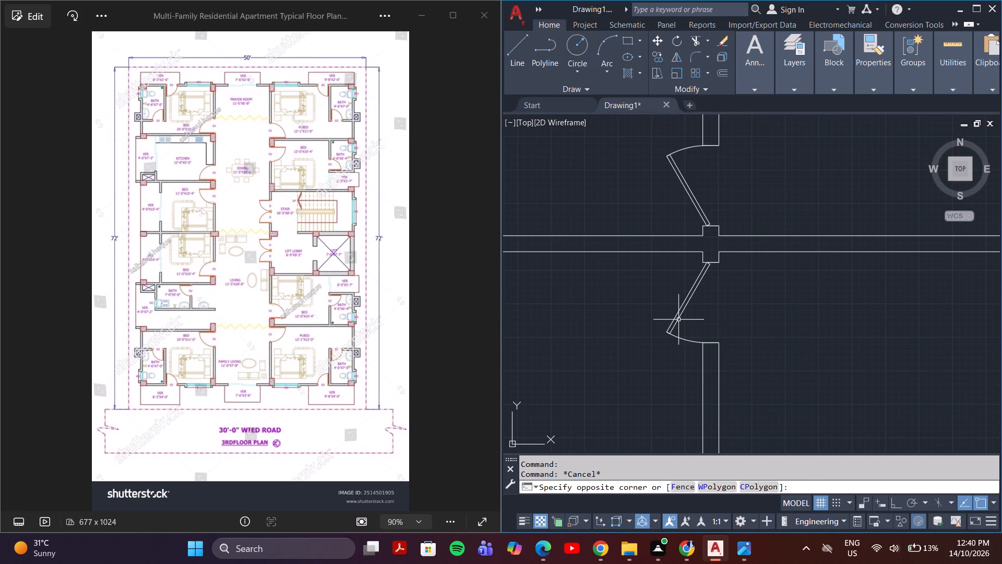
pyautogui.click(678, 320)
pyautogui.click(731, 304)
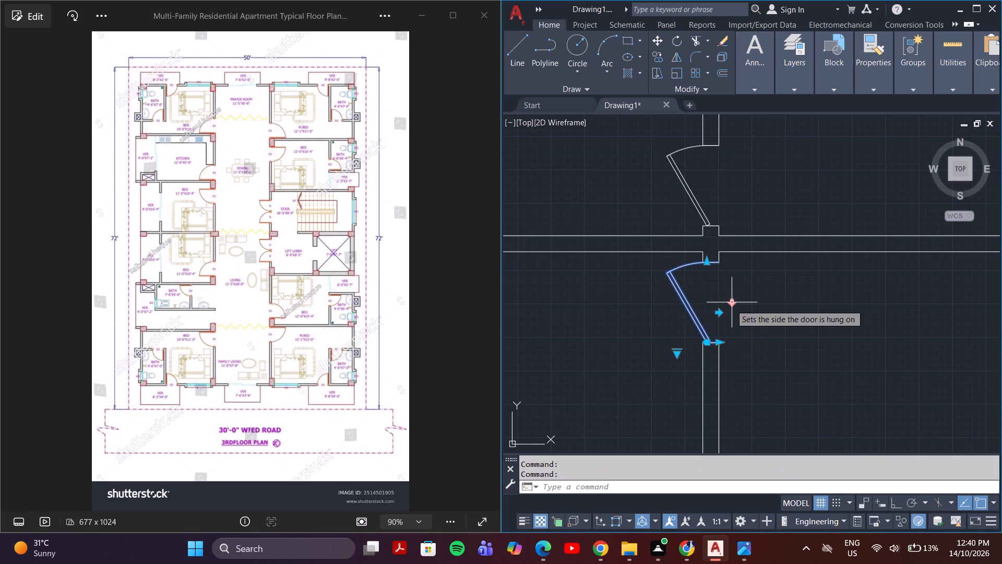
pyautogui.click(719, 311)
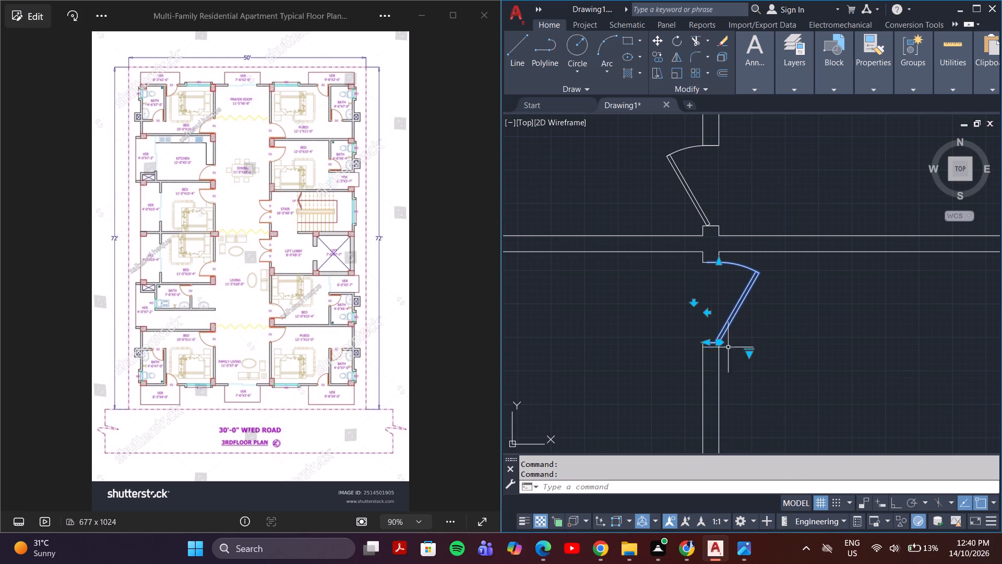
pyautogui.click(695, 305)
pyautogui.scroll(-2, 702, 306)
# Flip the fifth-row right bedroom's hall door so it swings into the bedroom.
pyautogui.click(694, 254)
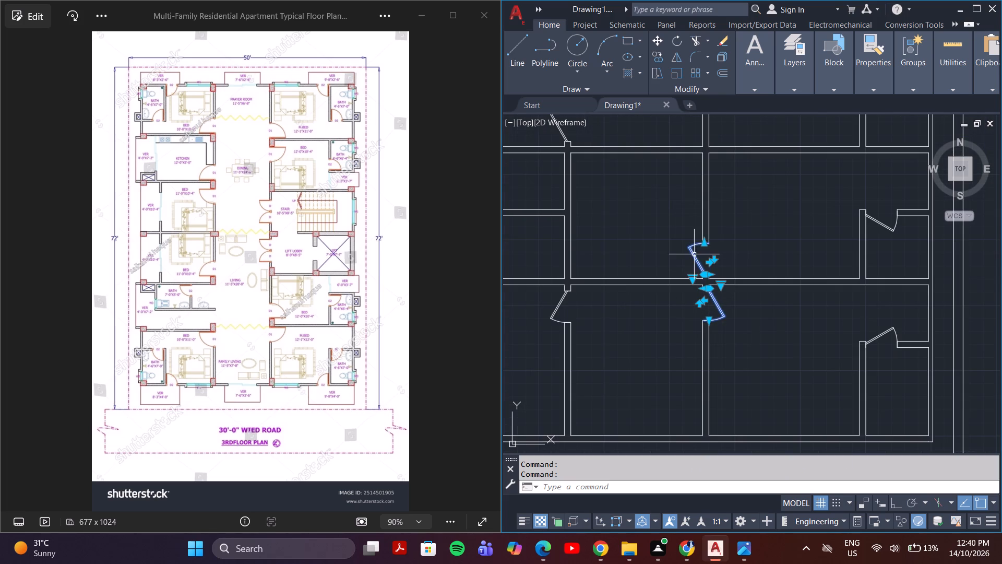
pyautogui.press('Escape')
pyautogui.click(695, 256)
pyautogui.scroll(4, 700, 262)
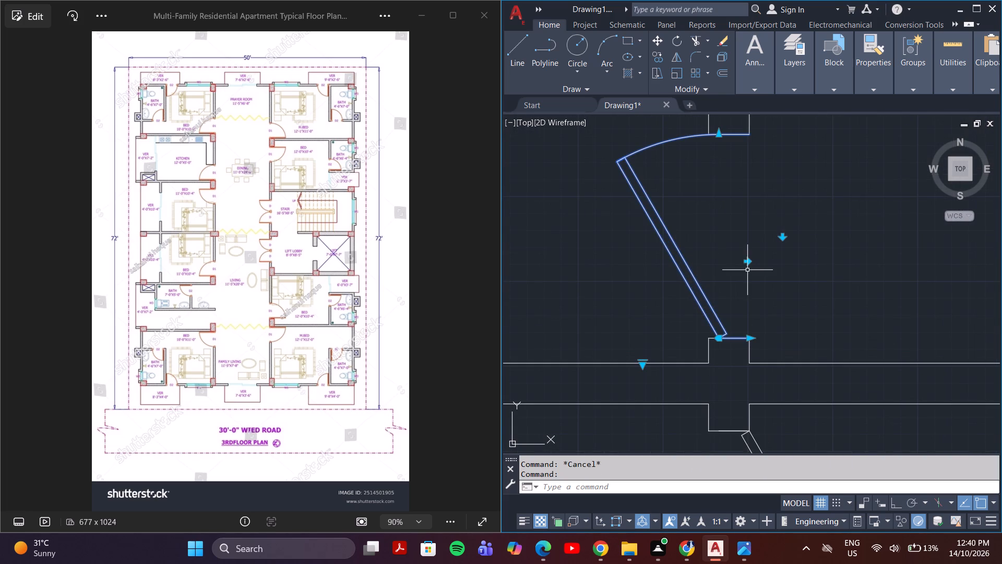
pyautogui.click(749, 265)
pyautogui.scroll(-3, 761, 280)
pyautogui.press('Escape')
pyautogui.scroll(-3, 739, 314)
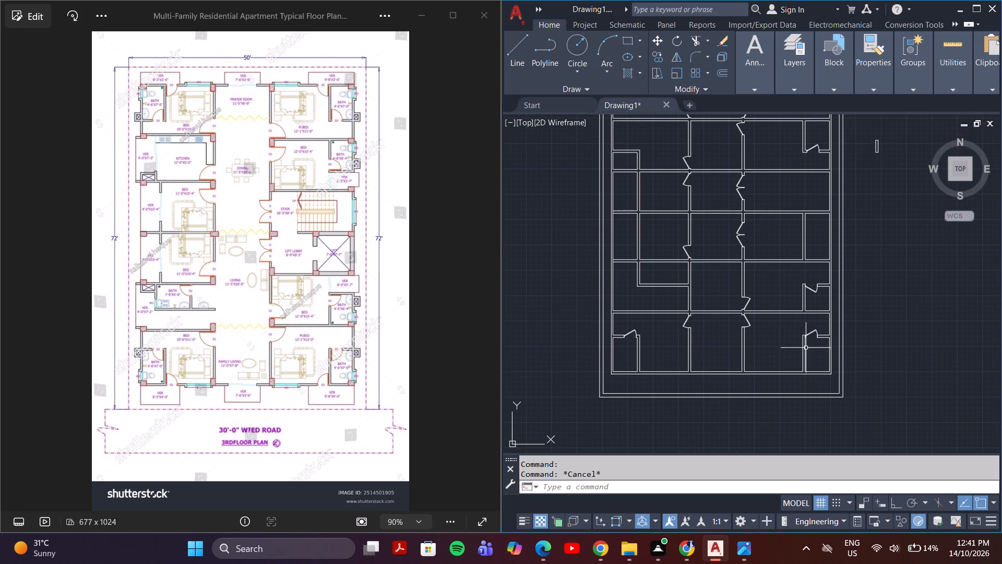
# Flip the bottom-left bathroom's door to swing down into the bathroom and hang it on the opposite side.
pyautogui.scroll(3, 627, 327)
pyautogui.click(627, 345)
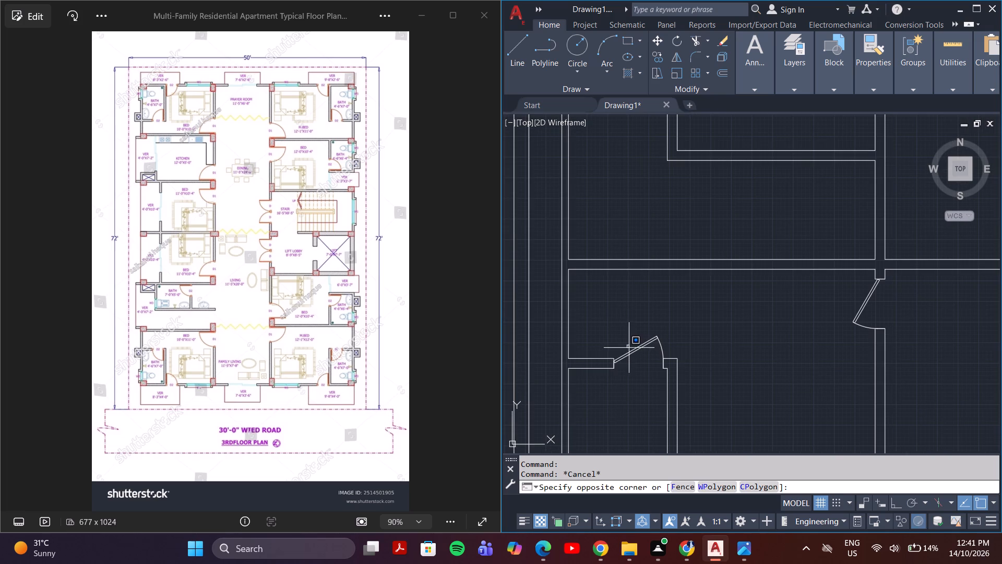
pyautogui.press('Escape')
pyautogui.click(631, 350)
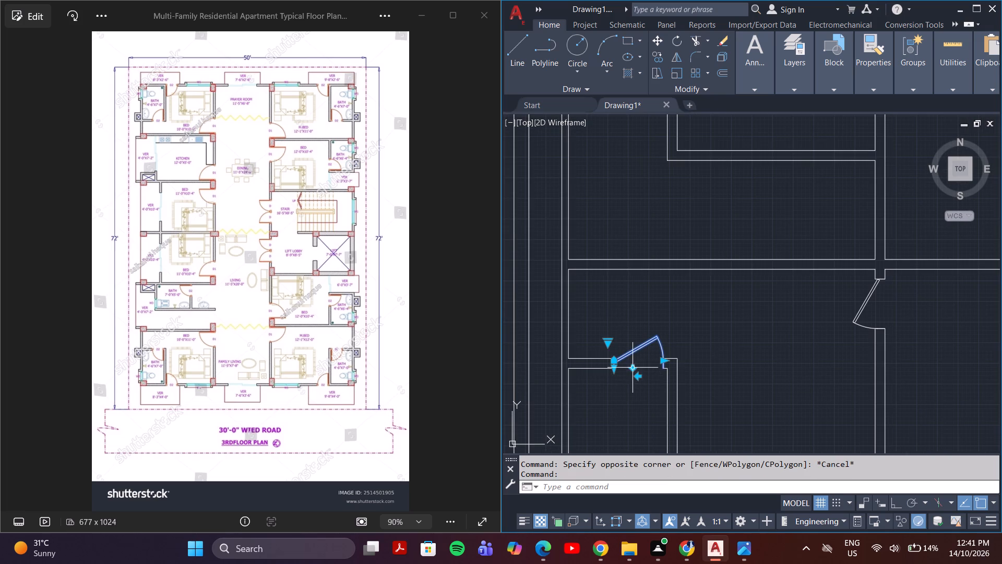
pyautogui.click(633, 369)
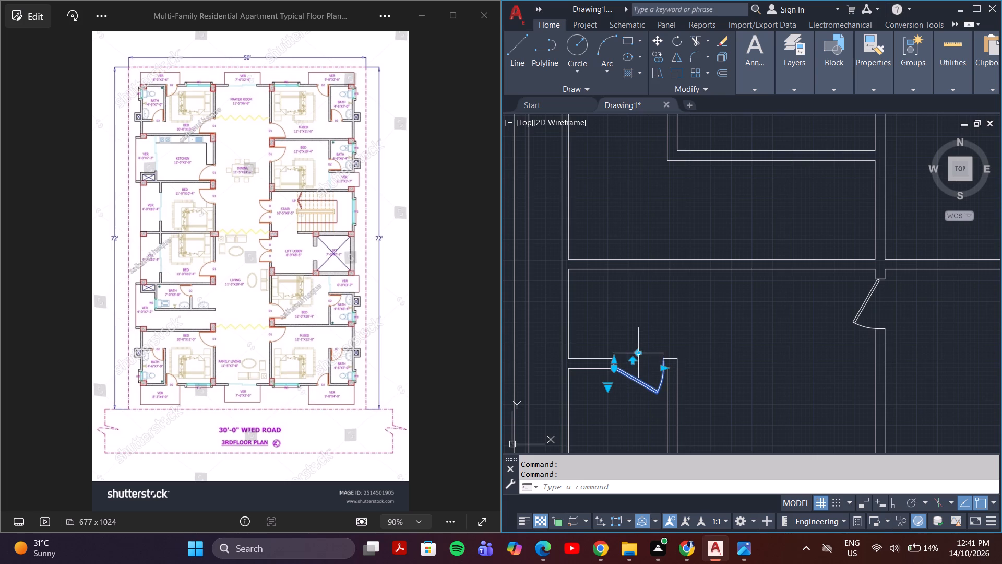
pyautogui.click(637, 352)
pyautogui.scroll(-3, 657, 358)
# Flip the bottom-right bathroom's door to swing down into the bathroom, hung at the partition side of its opening.
pyautogui.moveTo(779, 360); pyautogui.dragTo(733, 354, button='middle')
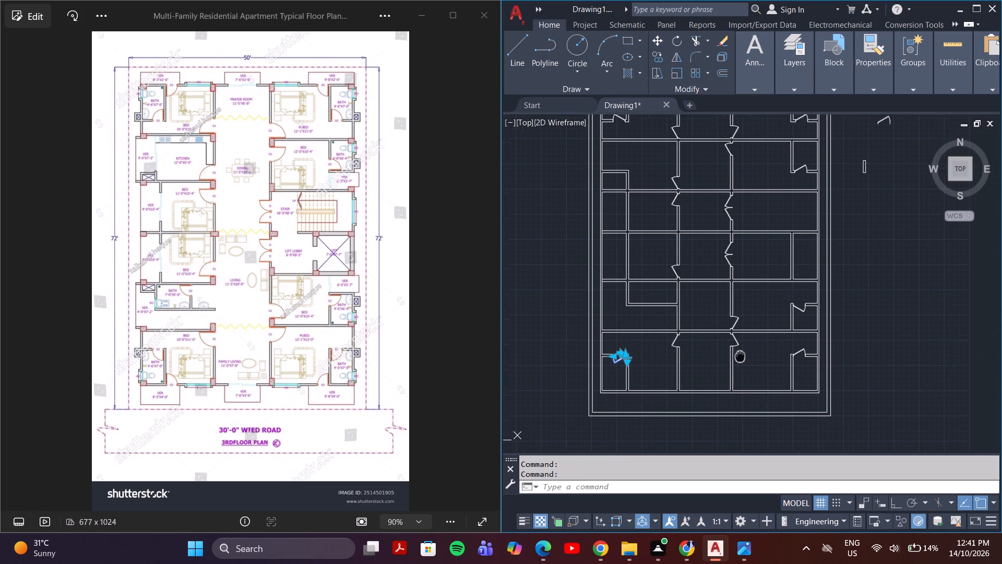
pyautogui.moveTo(733, 354); pyautogui.dragTo(719, 350, button='middle')
pyautogui.scroll(3, 768, 346)
pyautogui.click(779, 349)
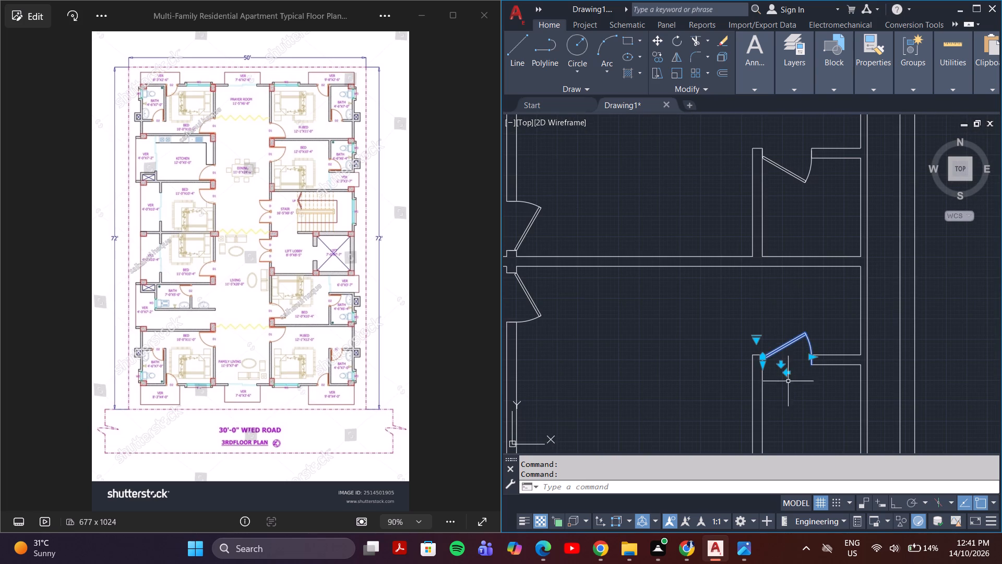
pyautogui.click(786, 374)
pyautogui.click(795, 369)
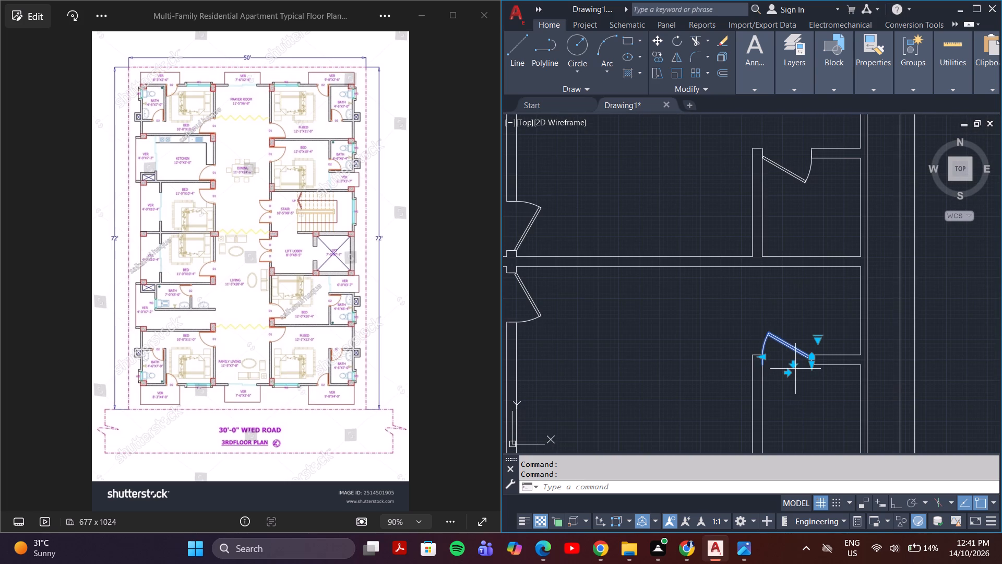
pyautogui.press('Escape')
pyautogui.click(795, 362)
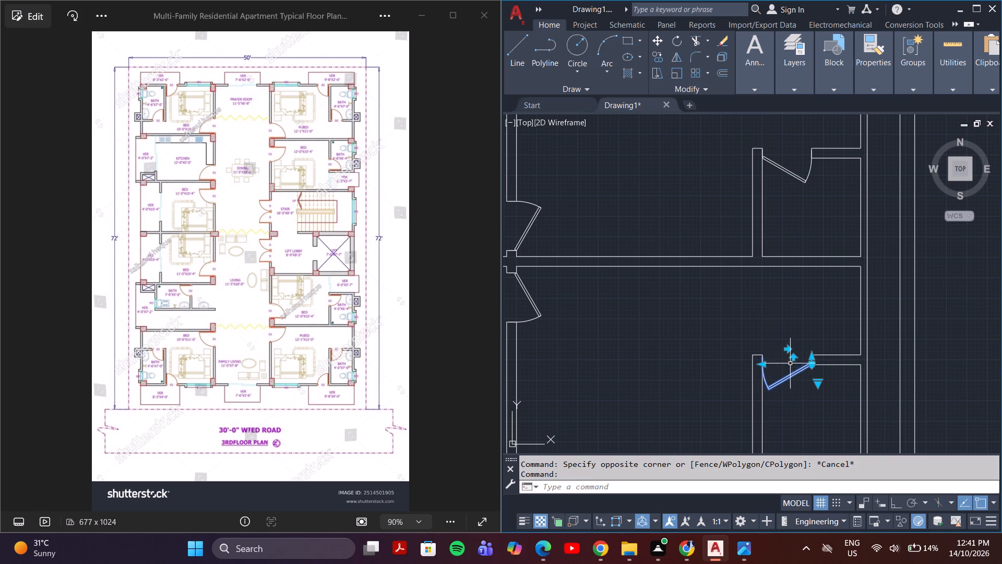
pyautogui.click(788, 349)
pyautogui.press('Escape')
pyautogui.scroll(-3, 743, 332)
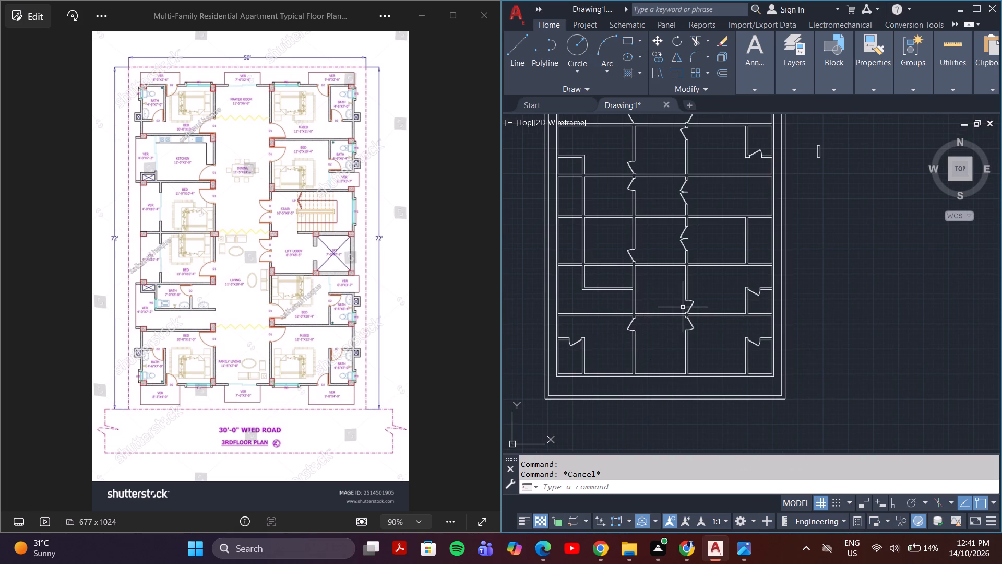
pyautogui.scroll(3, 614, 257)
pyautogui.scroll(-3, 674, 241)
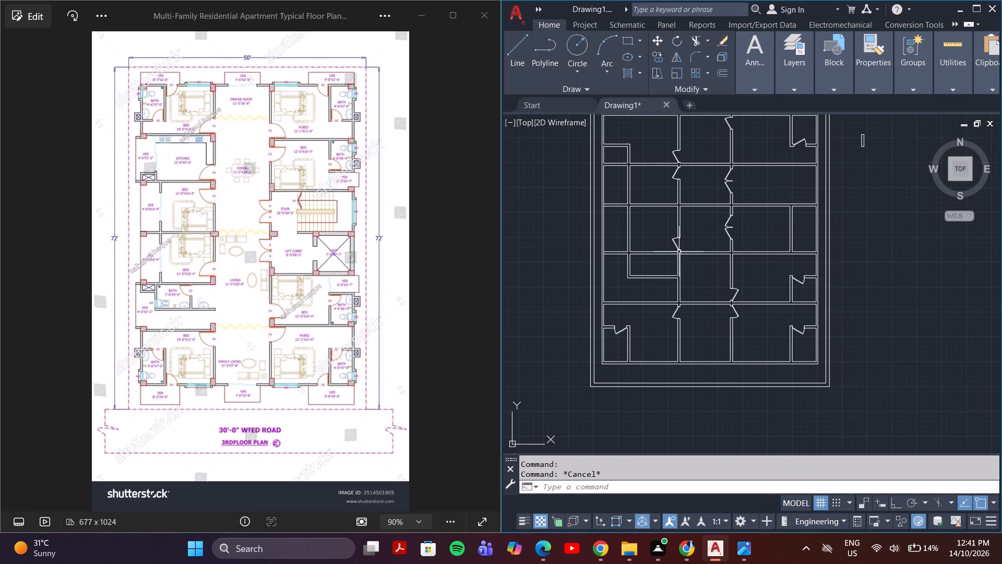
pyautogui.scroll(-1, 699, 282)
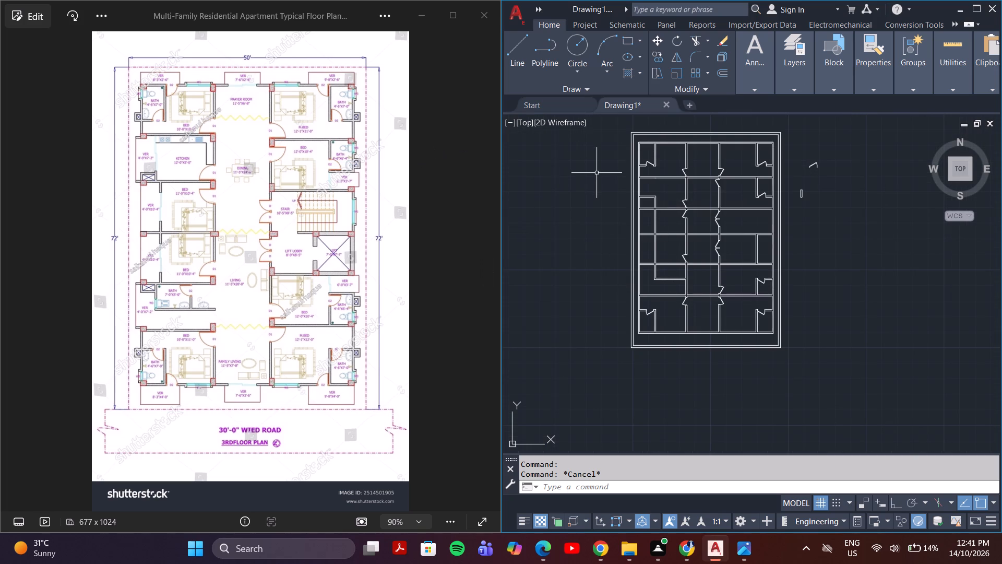
# Copy the spare upright door-opening rectangle from beside the plan into the fifth-row bathroom on the plan's left side.
pyautogui.moveTo(694, 171); pyautogui.dragTo(690, 174, button='middle')
pyautogui.moveTo(690, 174); pyautogui.dragTo(648, 205, button='middle')
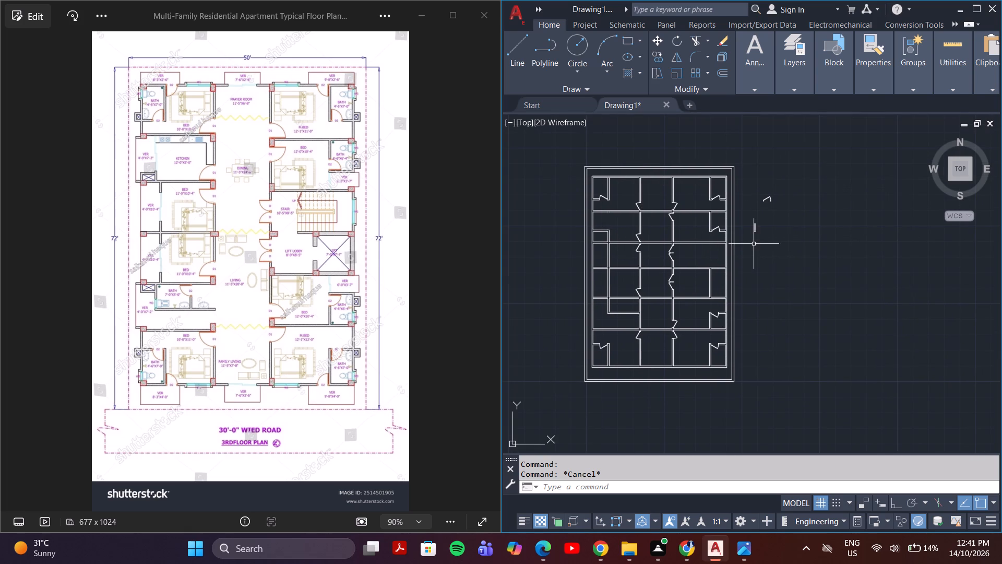
pyautogui.press('Escape')
pyautogui.click(764, 221)
pyautogui.click(752, 241)
pyautogui.scroll(3, 752, 244)
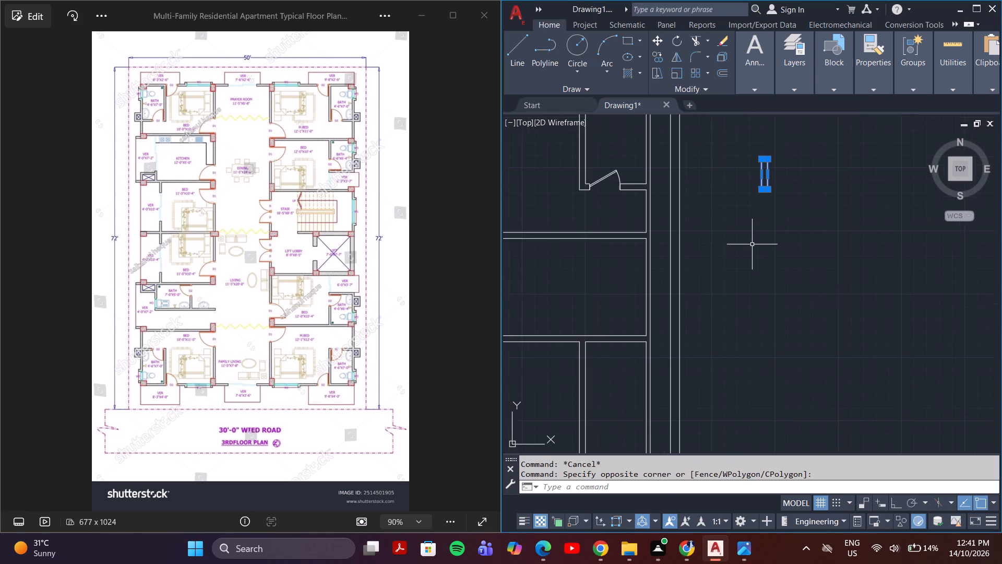
pyautogui.write('co')
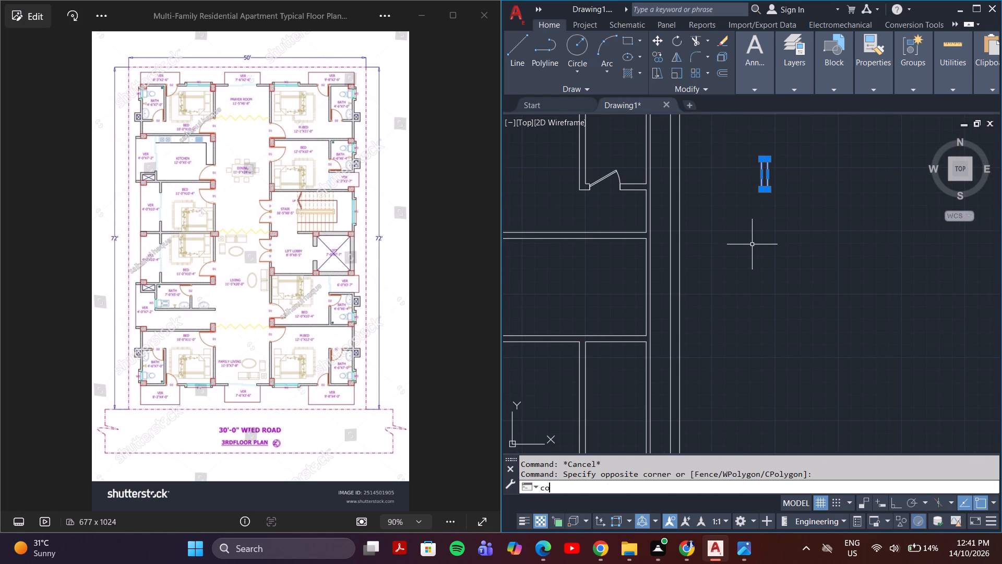
pyautogui.press('Return')
pyautogui.click(762, 190)
pyautogui.moveTo(712, 269); pyautogui.dragTo(792, 210, button='middle')
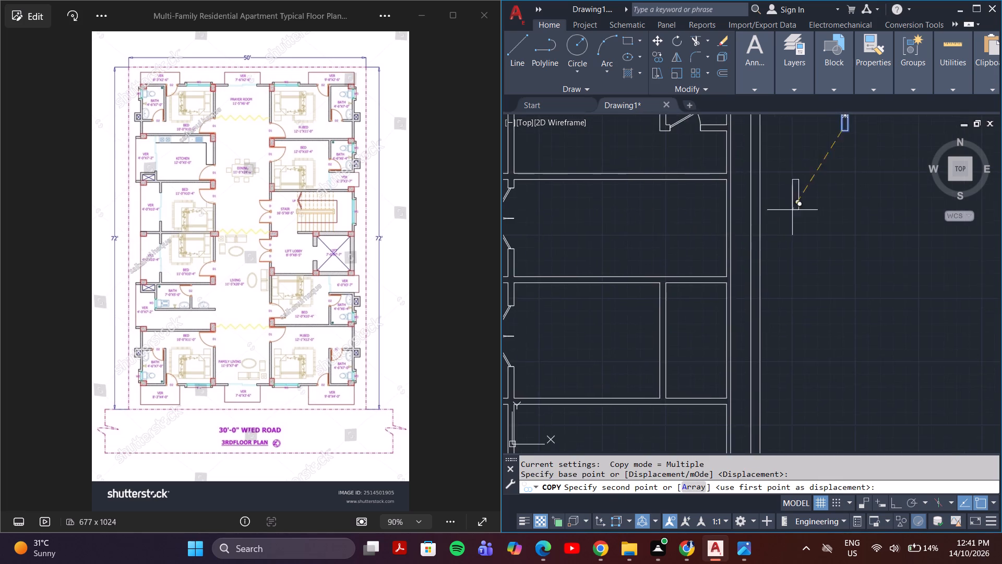
pyautogui.scroll(-3, 726, 274)
pyautogui.moveTo(635, 313); pyautogui.dragTo(672, 302, button='middle')
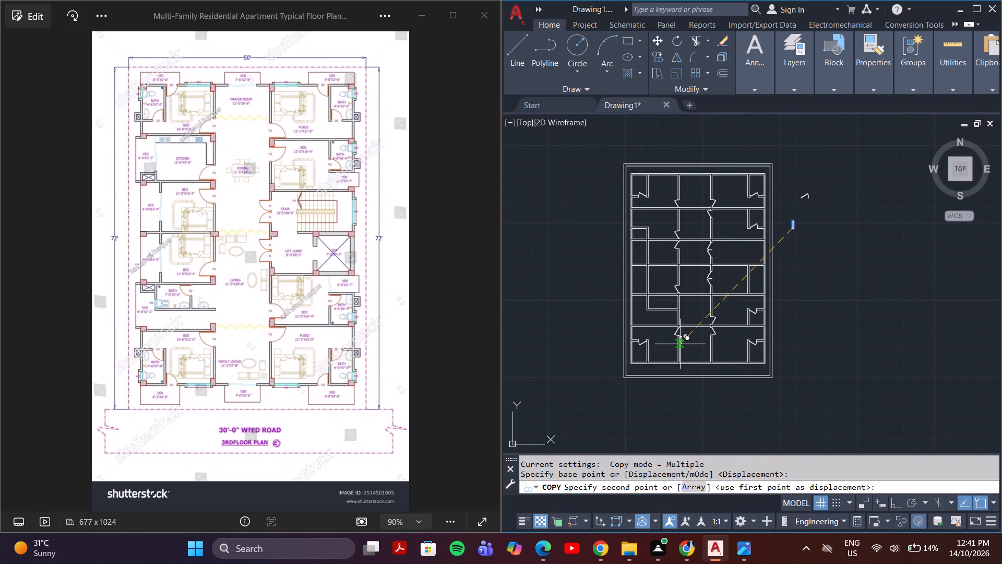
pyautogui.scroll(3, 652, 310)
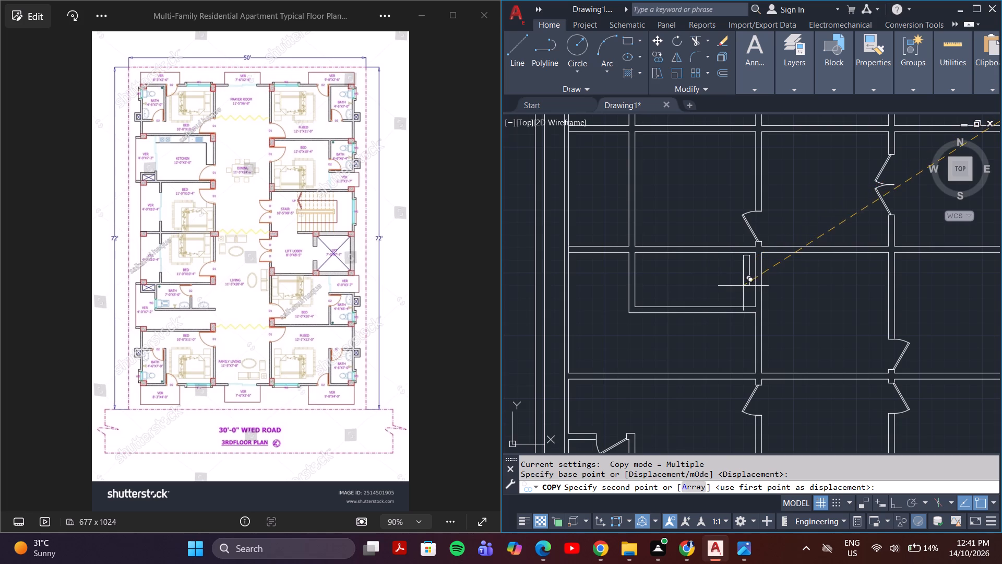
pyautogui.click(698, 287)
# Place two more copies of the upright opening rectangle in the top-left and top-right bedrooms, near their bathroom partitions.
pyautogui.moveTo(742, 241); pyautogui.dragTo(676, 341, button='middle')
pyautogui.scroll(-3, 683, 248)
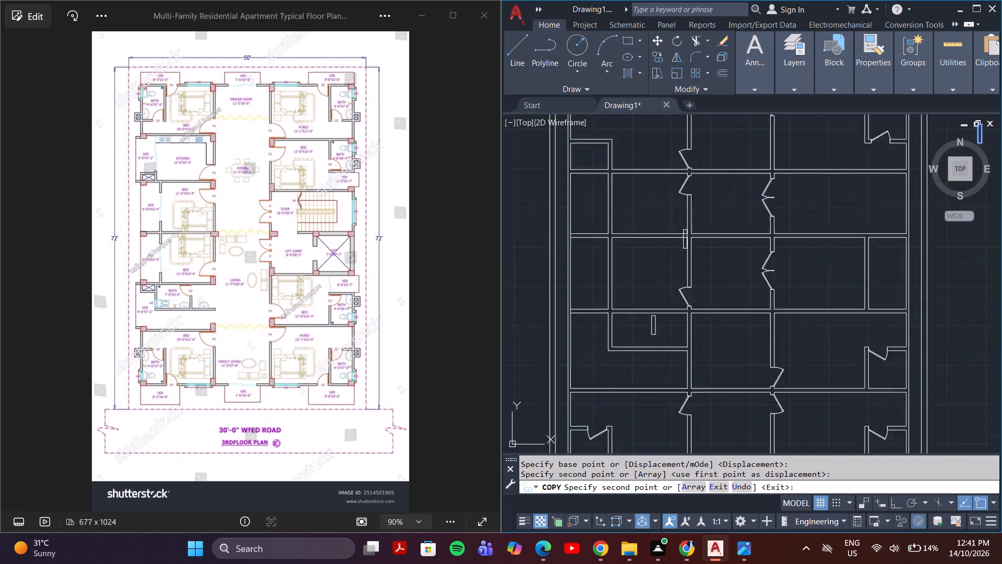
pyautogui.moveTo(683, 248); pyautogui.dragTo(640, 380, button='middle')
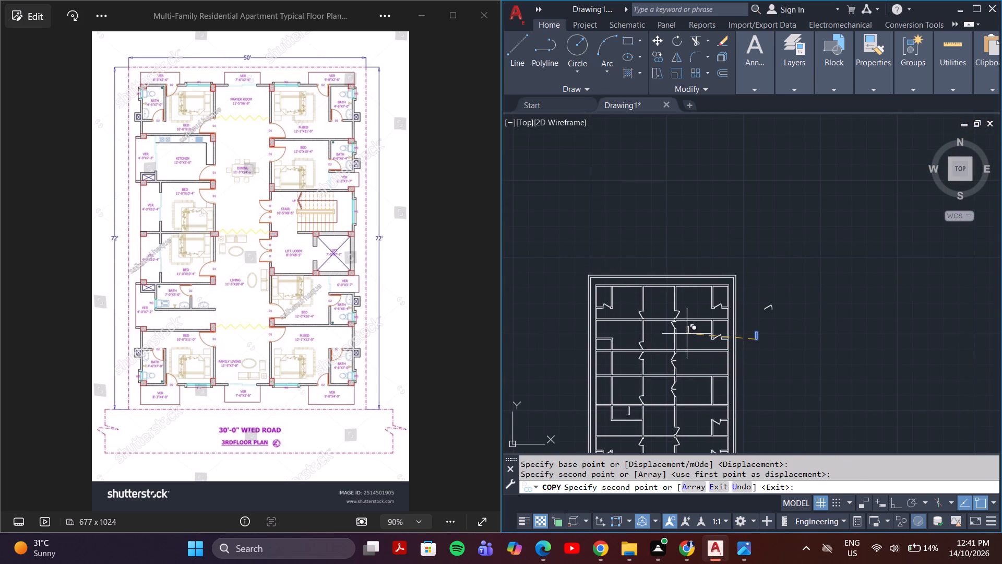
pyautogui.scroll(3, 617, 299)
pyautogui.click(613, 299)
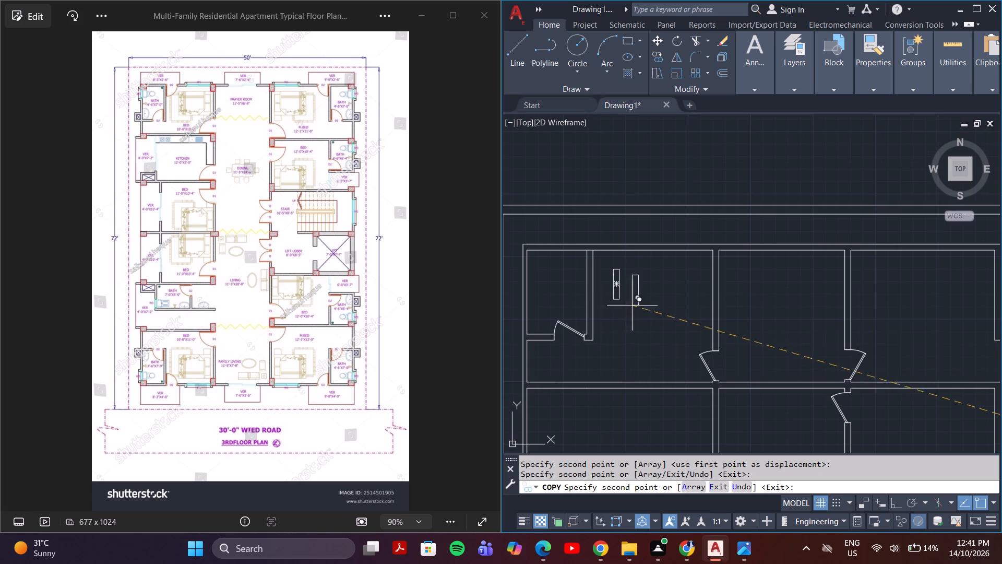
pyautogui.scroll(-3, 920, 329)
pyautogui.moveTo(912, 332); pyautogui.dragTo(839, 347, button='middle')
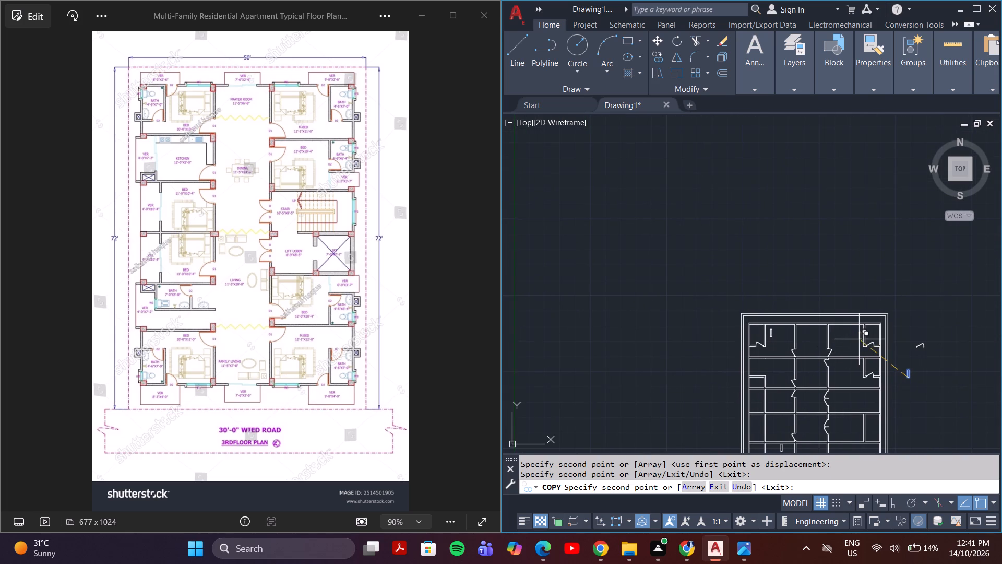
pyautogui.click(857, 337)
pyautogui.scroll(-1, 854, 338)
pyautogui.press('Escape')
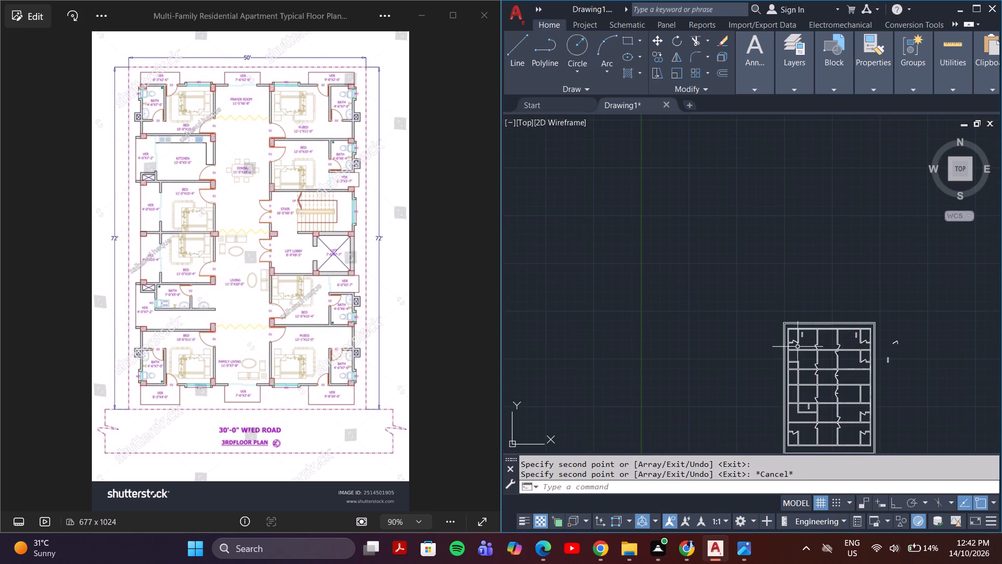
# Rotate the top-left bedroom's opening rectangle 90 degrees about its lower corner so it lies horizontally.
pyautogui.scroll(4, 796, 345)
pyautogui.click(840, 277)
pyautogui.click(821, 289)
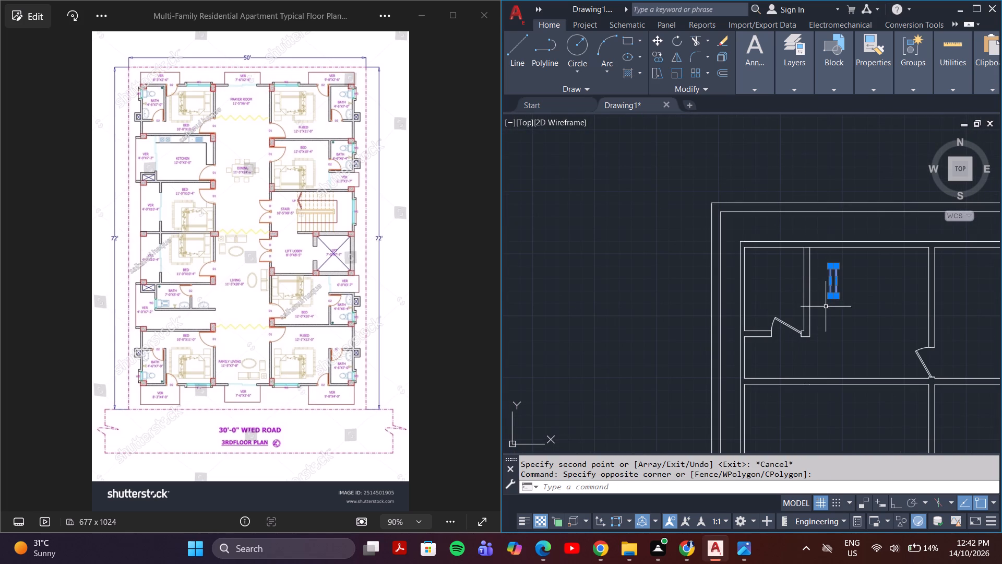
pyautogui.write('ro')
pyautogui.press('Return')
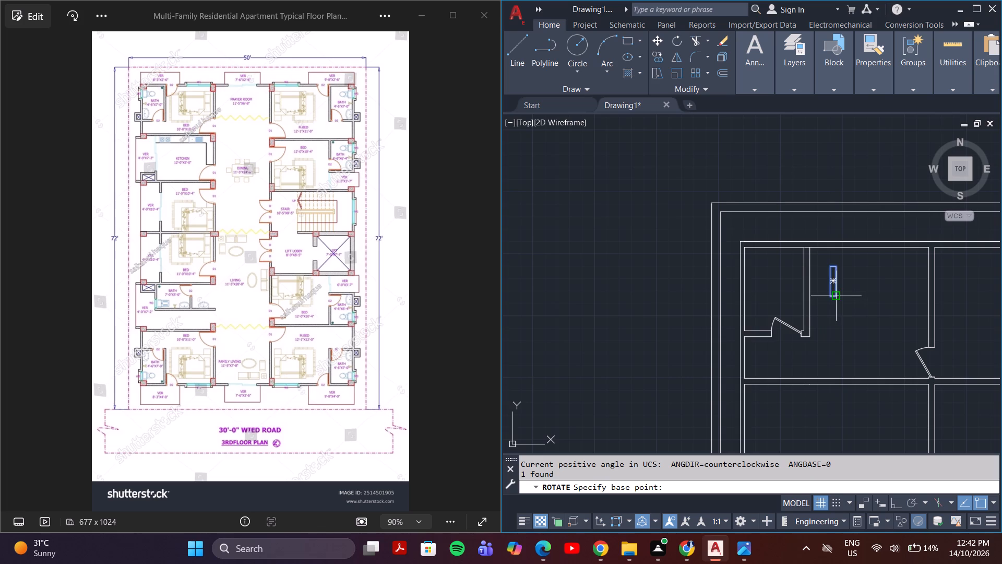
pyautogui.click(838, 295)
pyautogui.press('F8')
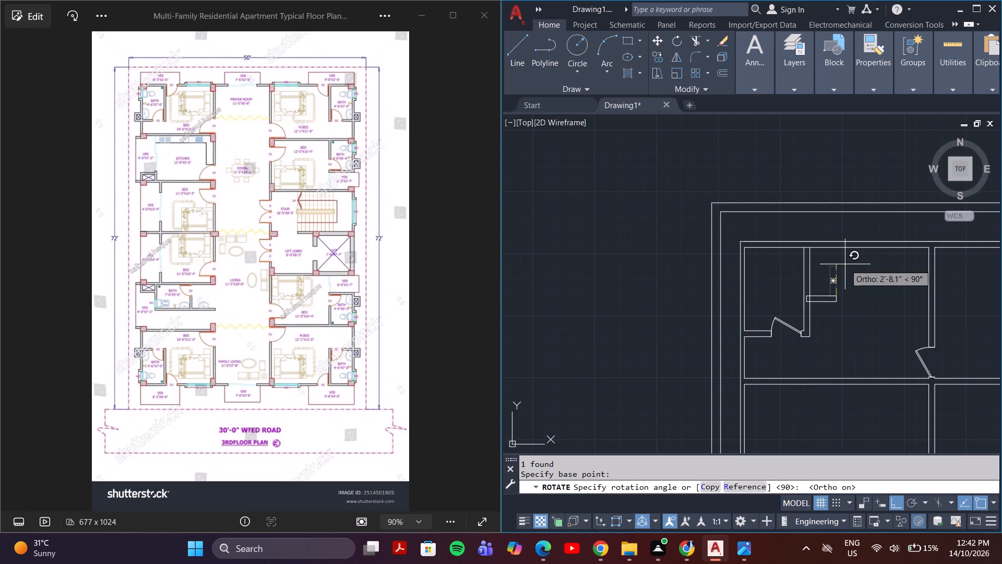
pyautogui.click(845, 264)
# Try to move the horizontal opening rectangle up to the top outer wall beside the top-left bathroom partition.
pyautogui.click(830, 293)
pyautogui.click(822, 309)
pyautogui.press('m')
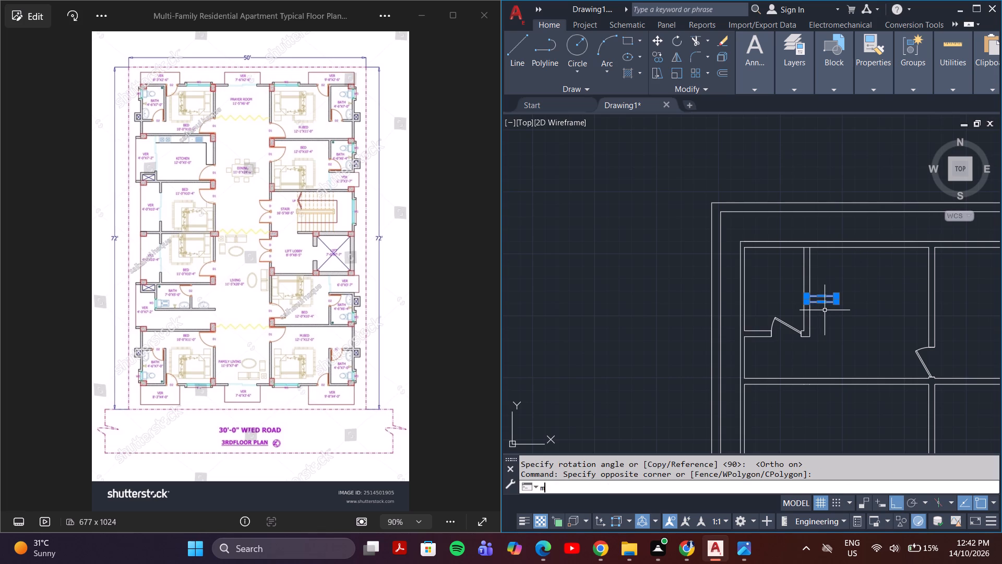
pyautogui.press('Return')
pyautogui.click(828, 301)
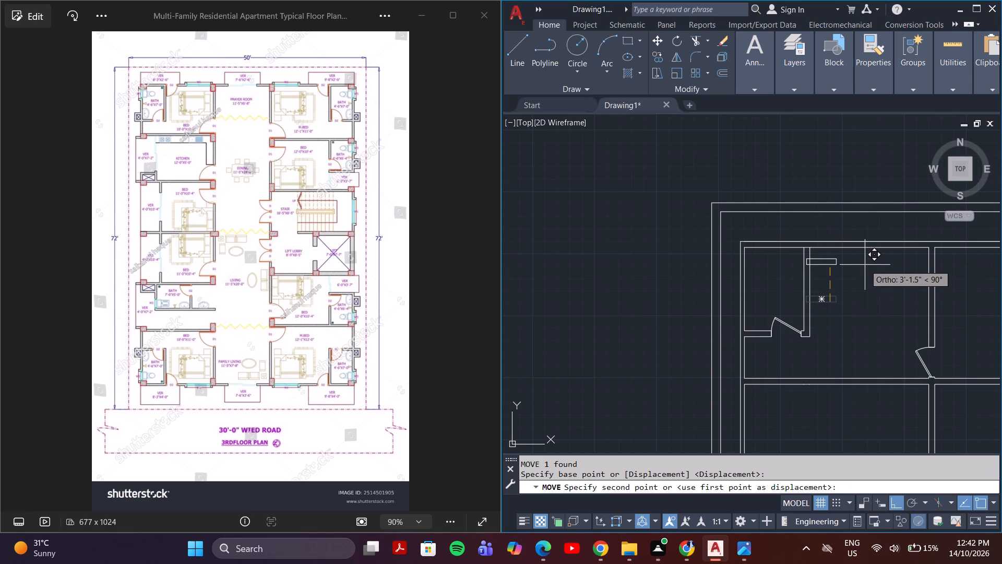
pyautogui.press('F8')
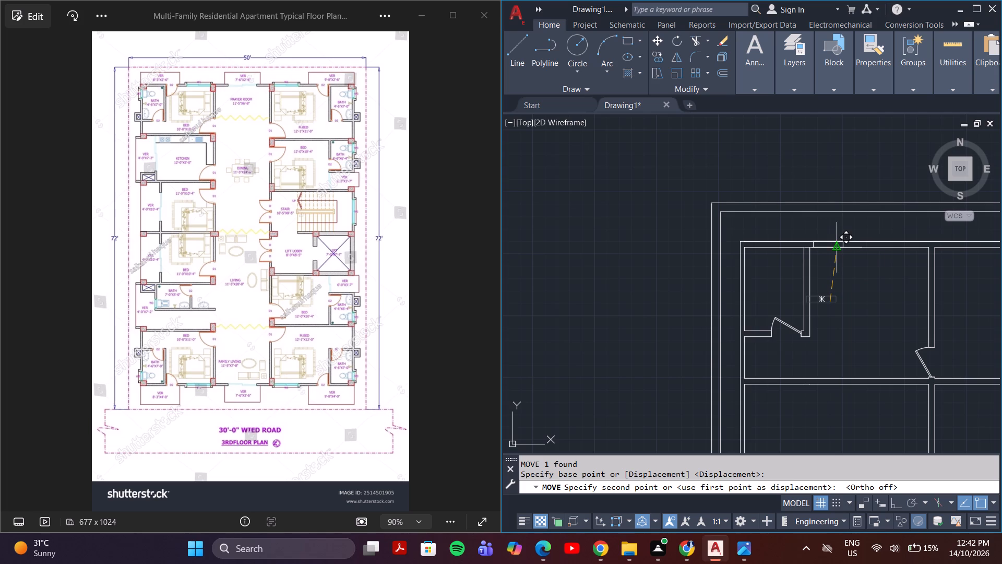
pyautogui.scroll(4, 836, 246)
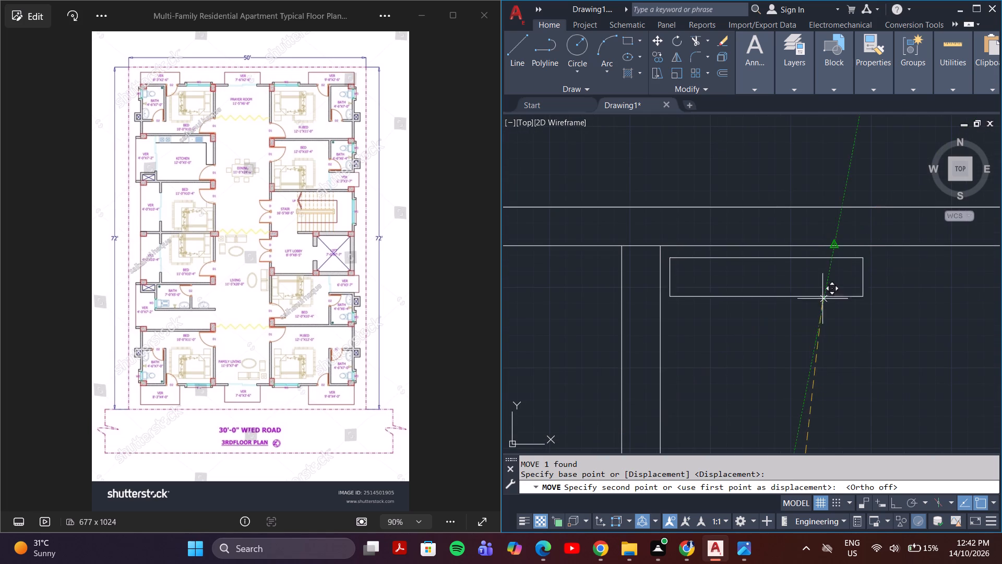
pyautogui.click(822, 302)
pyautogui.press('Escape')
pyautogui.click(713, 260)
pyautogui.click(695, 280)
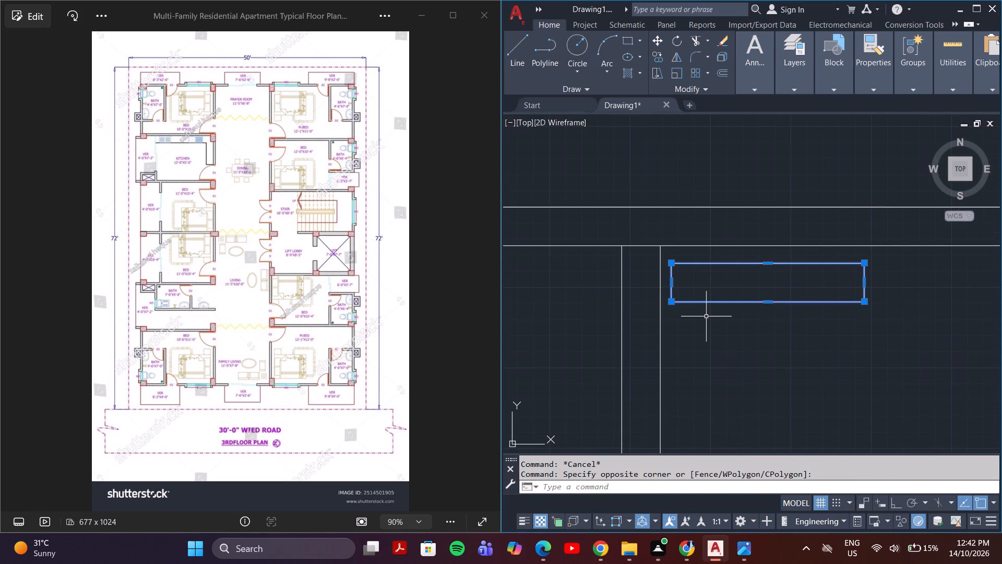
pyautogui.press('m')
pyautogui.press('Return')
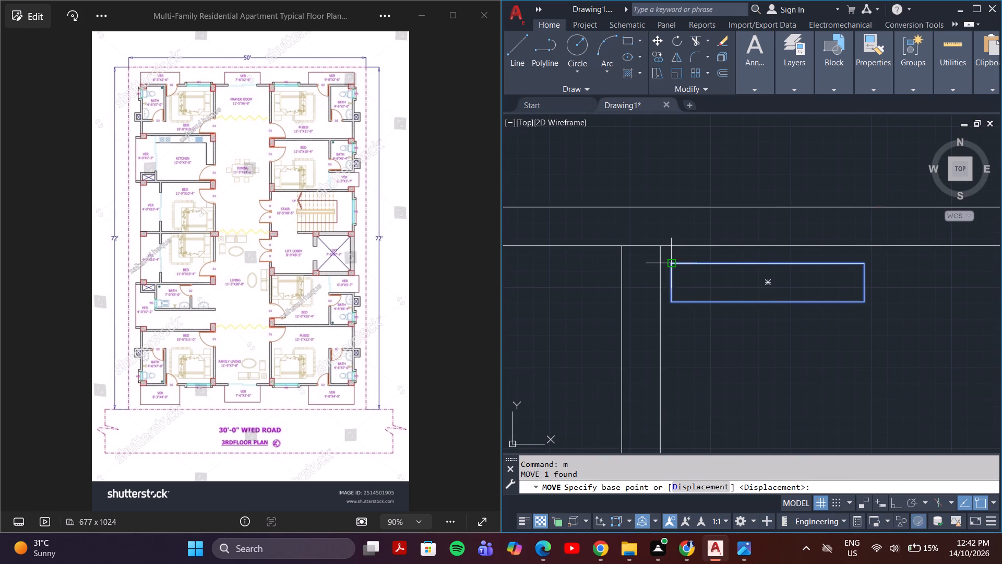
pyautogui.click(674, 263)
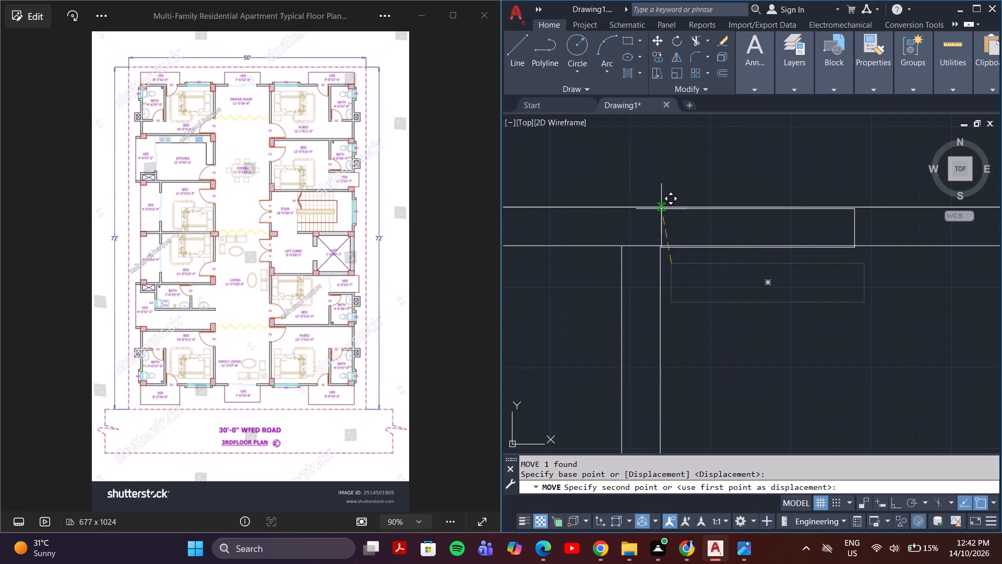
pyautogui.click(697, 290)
# Move the horizontal rectangle by its lower-left corner to where the top-left bathroom partition meets the top wall, on the bedroom side.
pyautogui.click(707, 281)
pyautogui.click(688, 326)
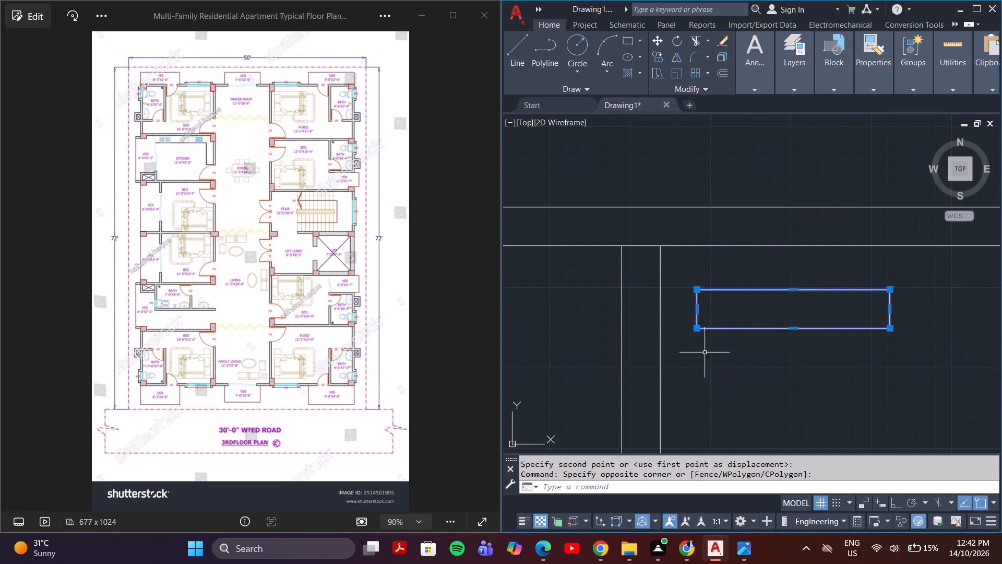
pyautogui.press('m')
pyautogui.press('Return')
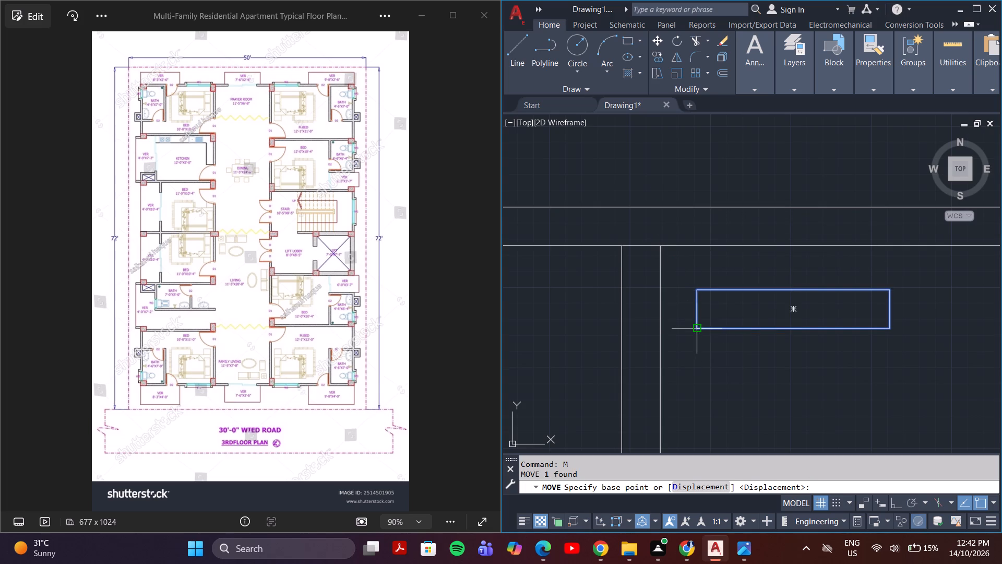
pyautogui.click(696, 328)
pyautogui.click(662, 246)
pyautogui.scroll(-3, 673, 262)
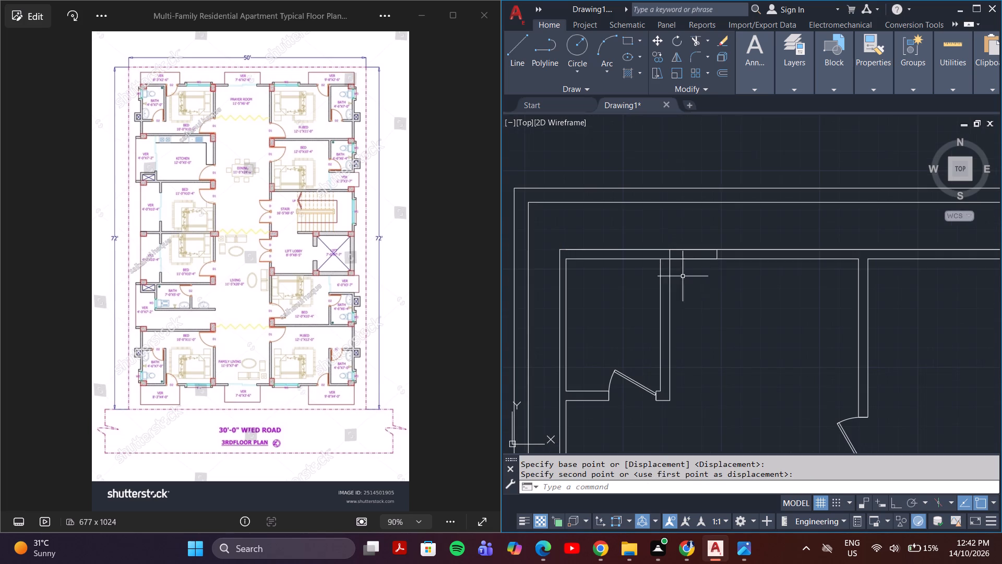
# Copy the top-wall opening rectangle into the top-right bedroom's outer wall, with its lower-right corner at the bathroom partition.
pyautogui.click(717, 254)
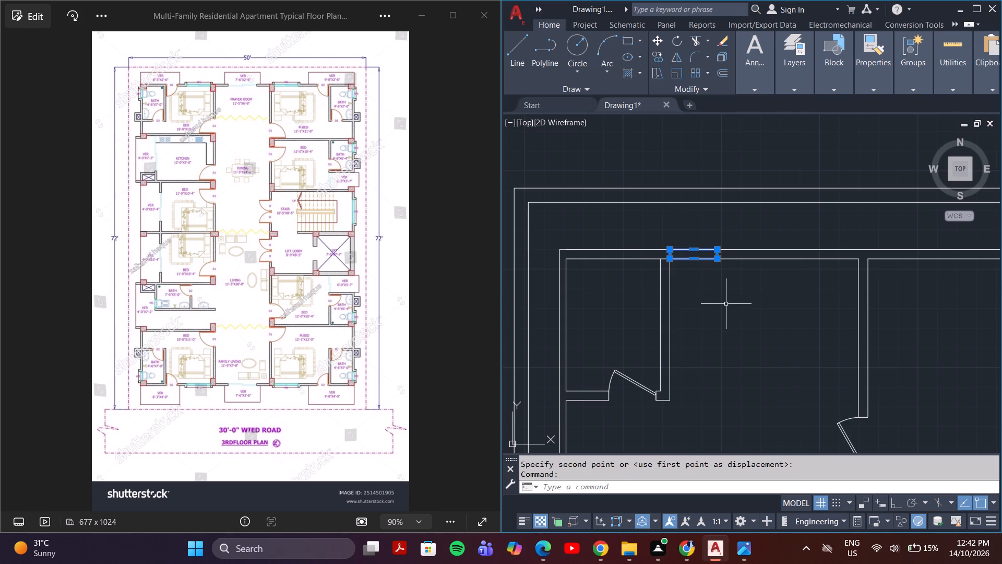
pyautogui.write('co')
pyautogui.press('Return')
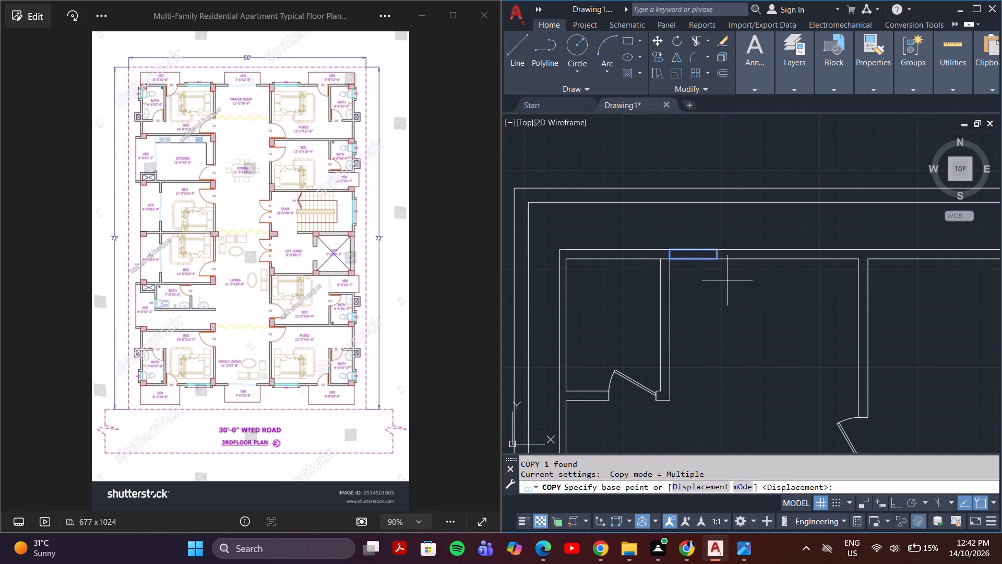
pyautogui.moveTo(730, 286); pyautogui.dragTo(581, 337, button='middle')
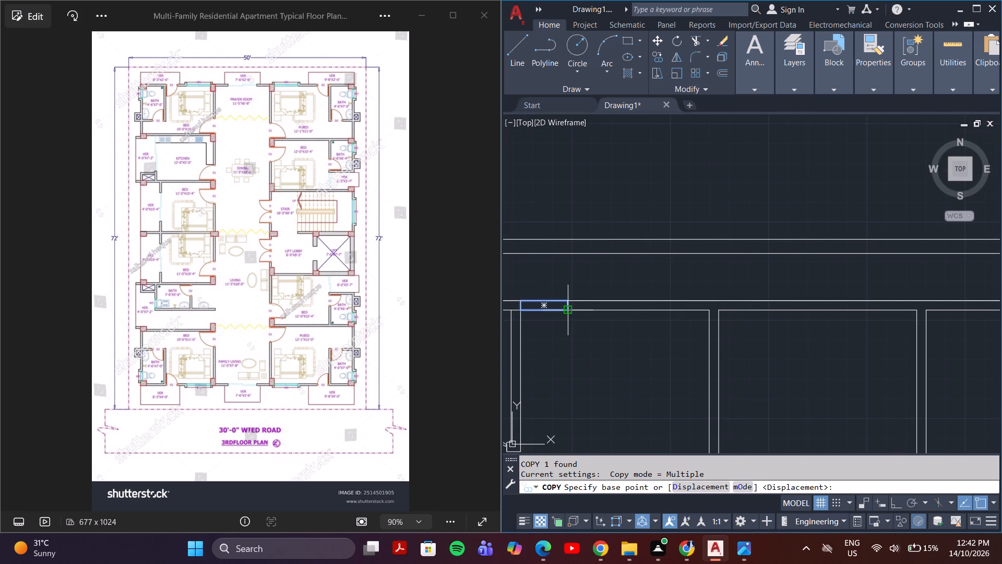
pyautogui.click(569, 310)
pyautogui.moveTo(746, 327); pyautogui.dragTo(530, 331, button='middle')
pyautogui.moveTo(714, 335); pyautogui.dragTo(609, 346, button='middle')
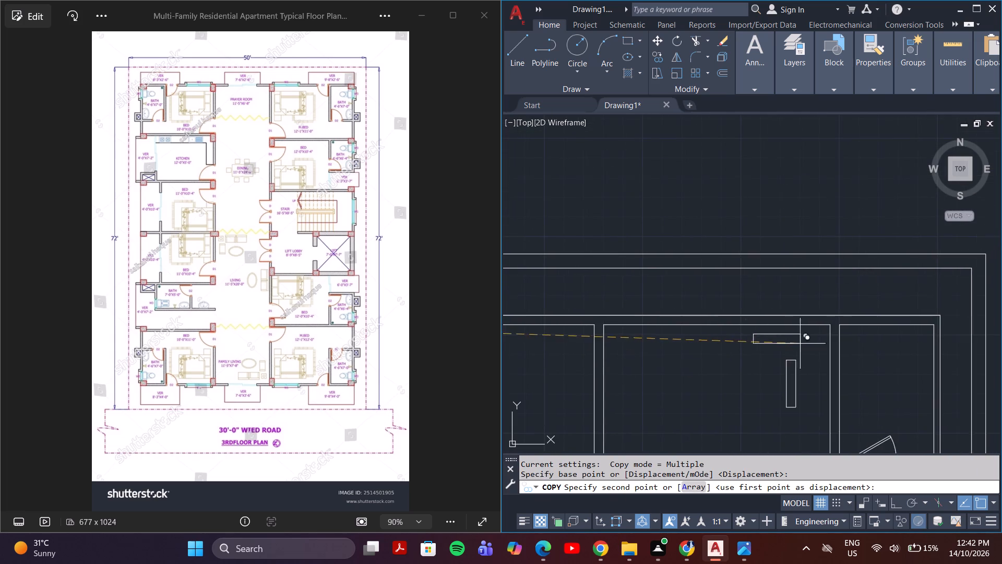
pyautogui.scroll(3, 815, 331)
pyautogui.click(876, 307)
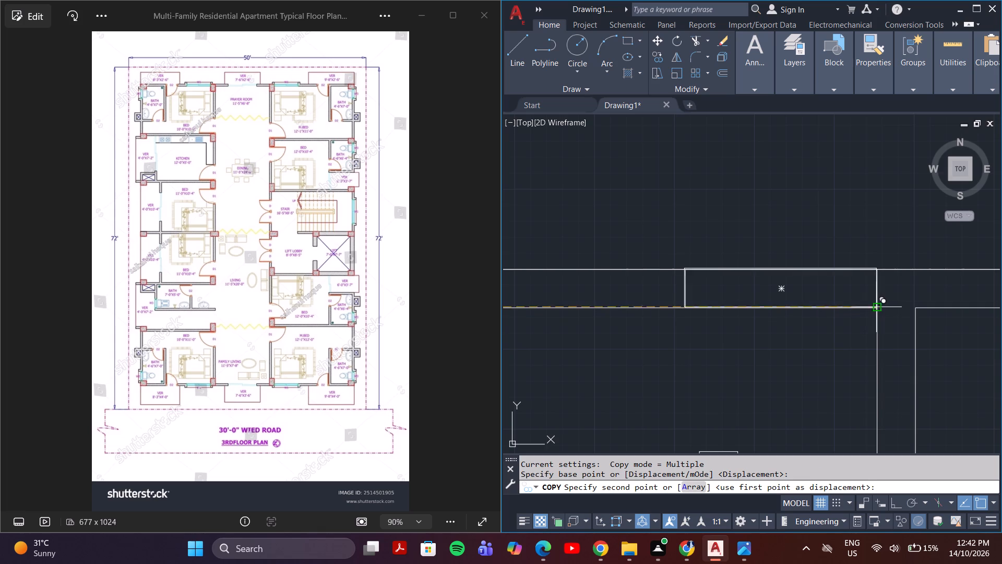
pyautogui.scroll(-3, 831, 336)
pyautogui.press('Escape')
# Delete the spare upright opening rectangle inside the top-right bedroom.
pyautogui.click(818, 361)
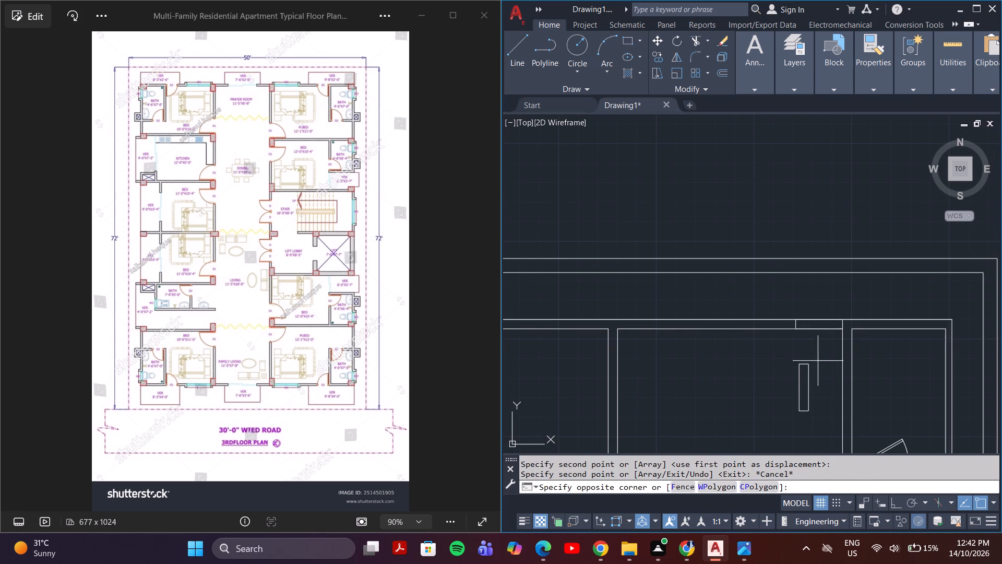
pyautogui.click(793, 421)
pyautogui.press('Delete')
# Trim the top-left bedroom's top wall lines across the opening rectangle and the leftover wall line over the bathroom partition.
pyautogui.moveTo(690, 416); pyautogui.dragTo(800, 386, button='middle')
pyautogui.scroll(-4, 806, 387)
pyautogui.moveTo(711, 384); pyautogui.dragTo(762, 376, button='middle')
pyautogui.scroll(4, 797, 385)
pyautogui.moveTo(777, 375); pyautogui.dragTo(782, 427, button='middle')
pyautogui.scroll(-1, 782, 426)
pyautogui.scroll(4, 758, 379)
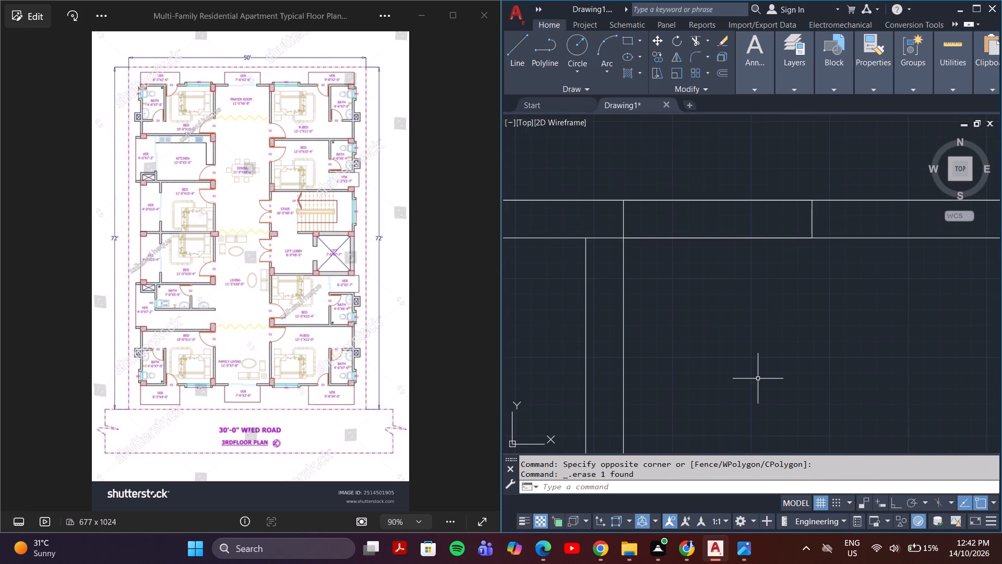
pyautogui.write('tr')
pyautogui.press('Return')
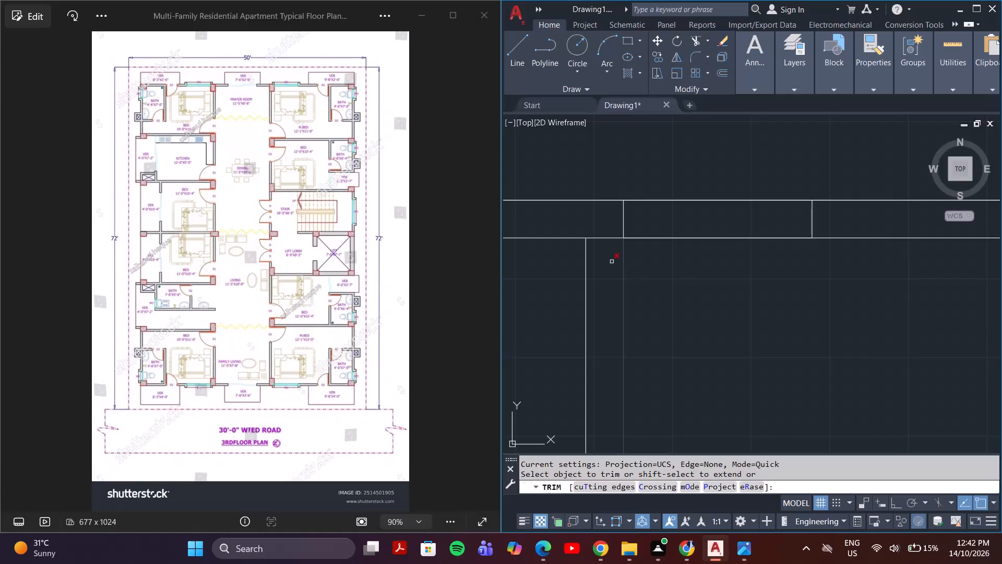
pyautogui.moveTo(608, 258); pyautogui.dragTo(605, 229)
pyautogui.moveTo(649, 260); pyautogui.dragTo(673, 193)
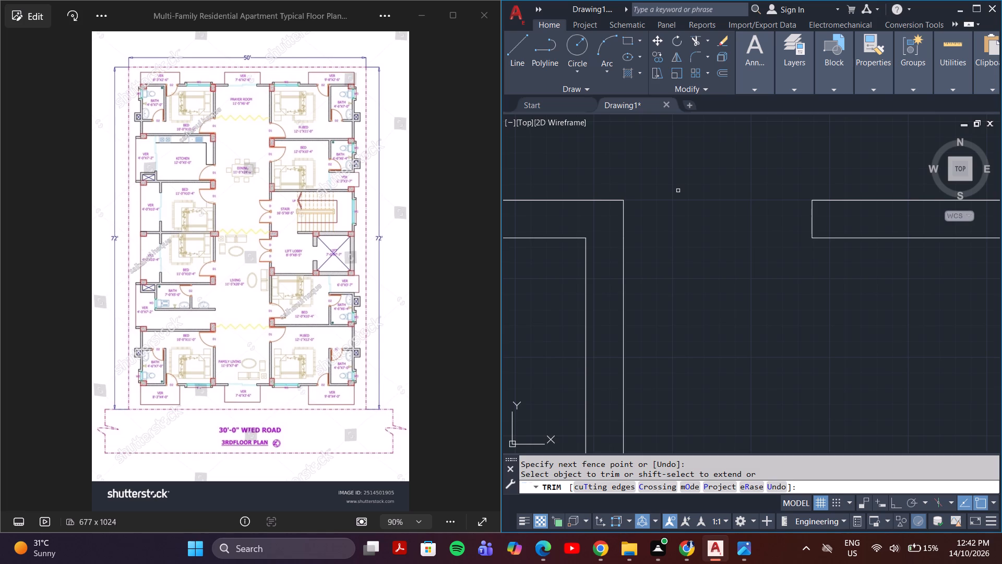
pyautogui.scroll(-4, 678, 191)
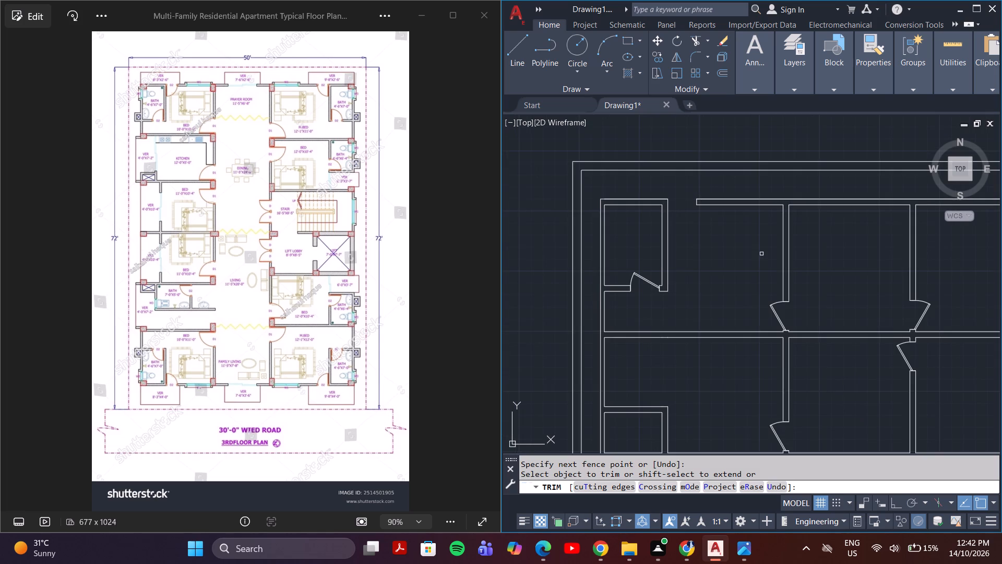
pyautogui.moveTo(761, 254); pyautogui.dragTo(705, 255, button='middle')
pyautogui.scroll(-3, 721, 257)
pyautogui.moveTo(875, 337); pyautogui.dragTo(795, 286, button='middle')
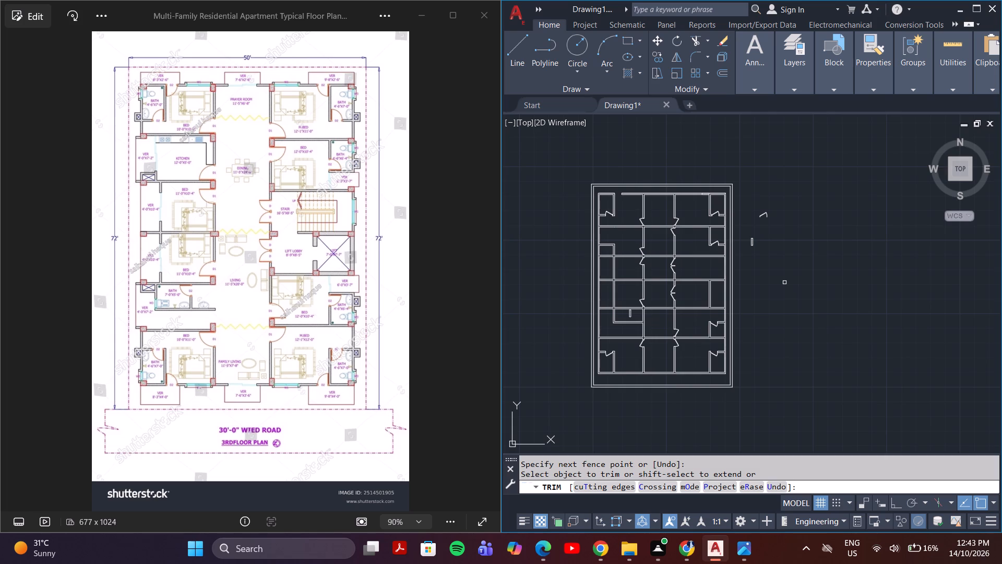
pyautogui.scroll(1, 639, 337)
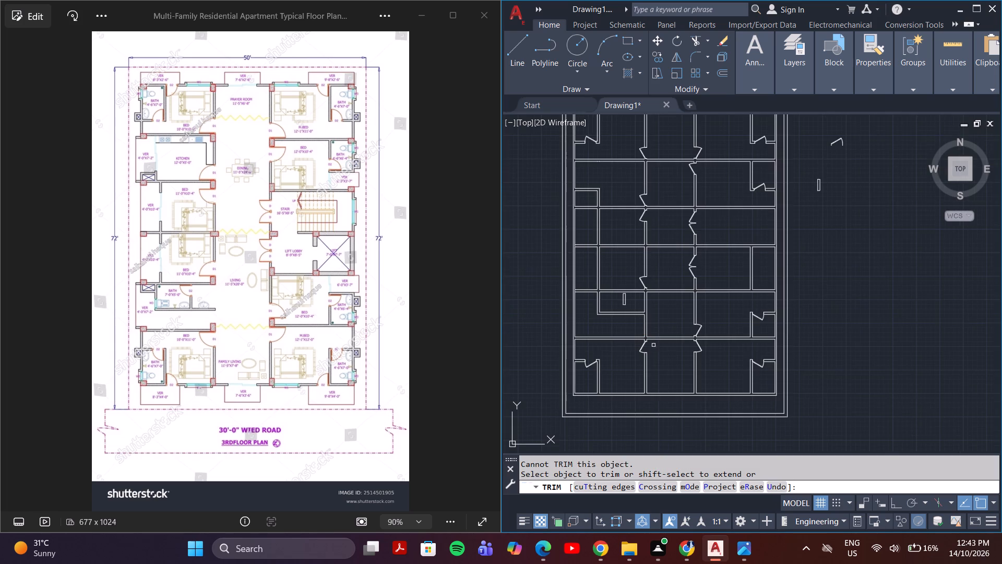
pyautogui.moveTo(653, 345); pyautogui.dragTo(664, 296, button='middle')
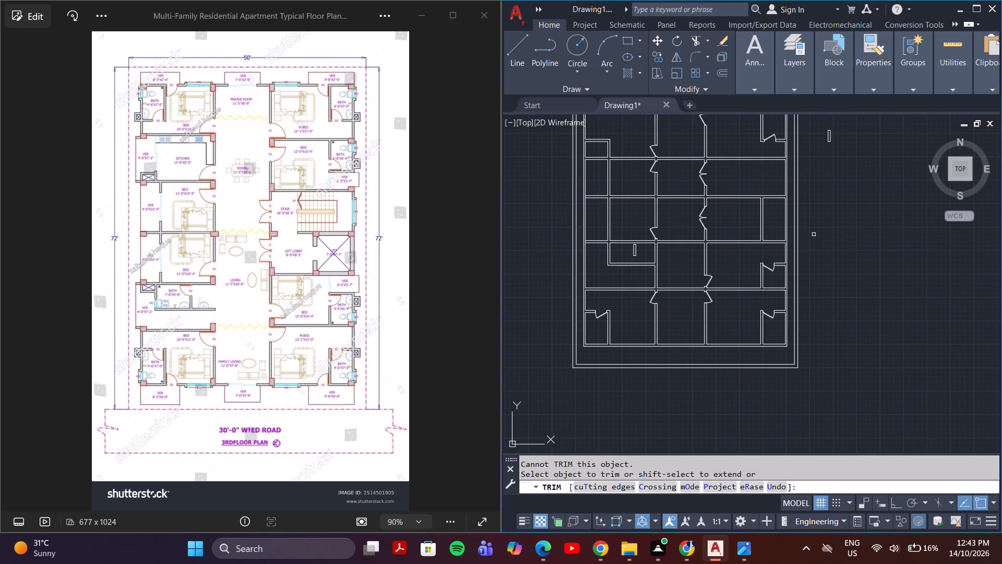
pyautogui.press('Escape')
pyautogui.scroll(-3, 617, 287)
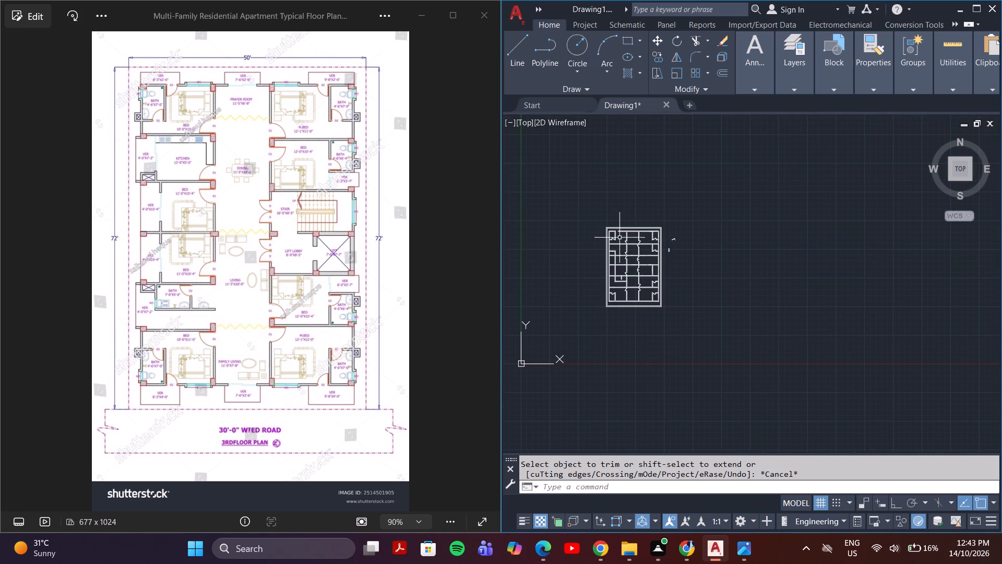
# Copy the top-right bedroom's opening rectangle straight down into the bottom-right bedroom's outer wall, with its lower-right corner aligned to the bathroom partition.
pyautogui.scroll(5, 619, 232)
pyautogui.scroll(-2, 619, 231)
pyautogui.scroll(2, 699, 238)
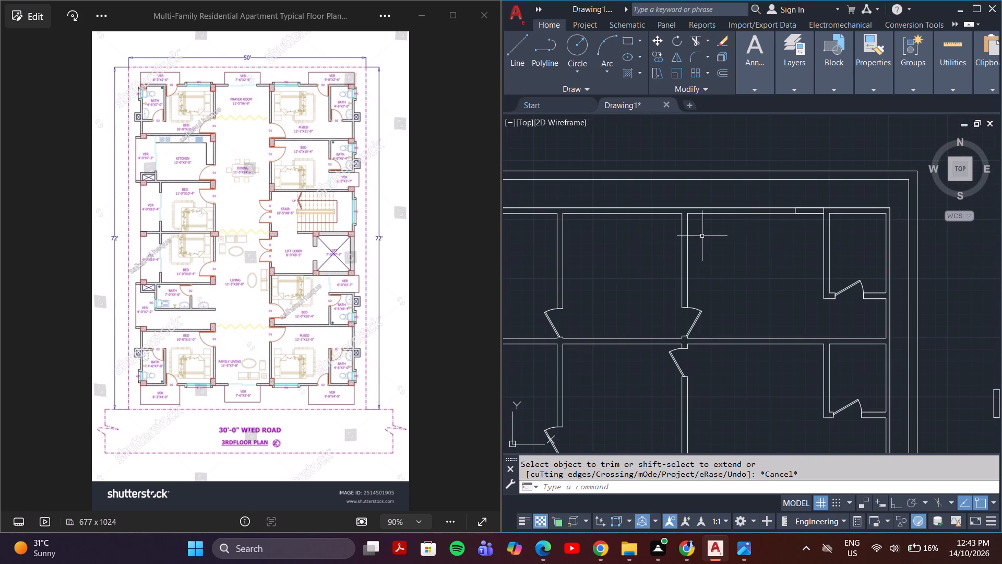
pyautogui.click(798, 211)
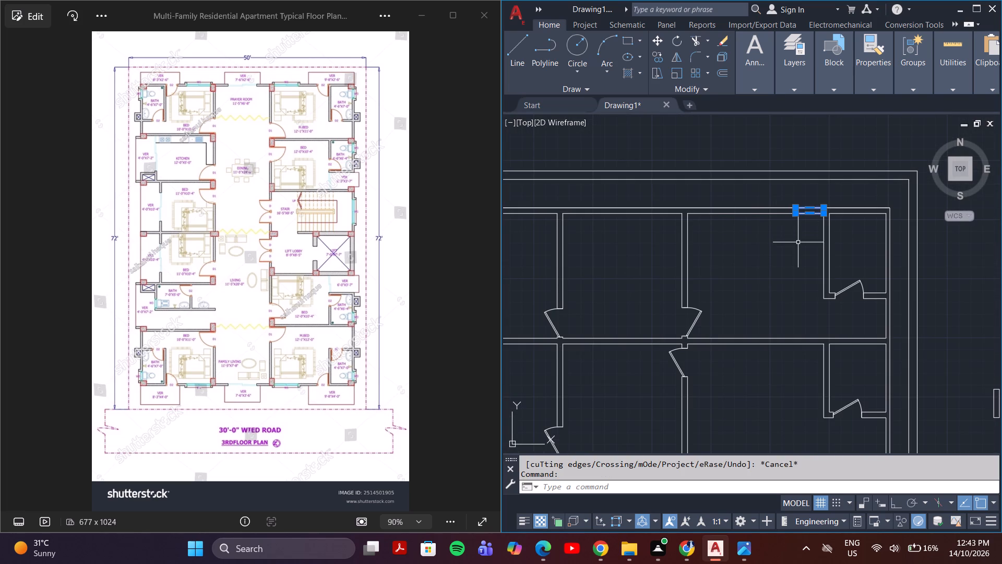
pyautogui.write('co')
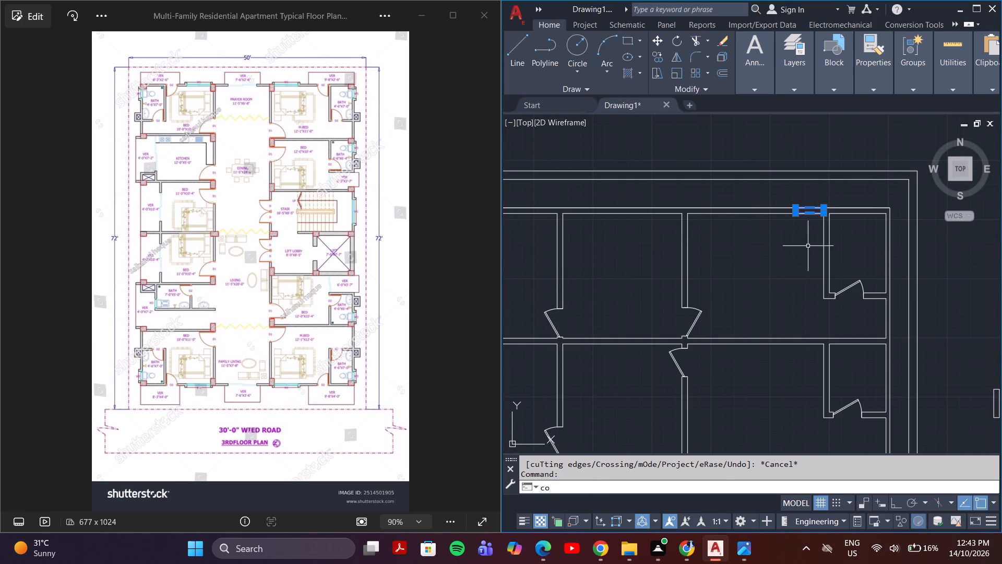
pyautogui.press('Return')
pyautogui.scroll(4, 821, 211)
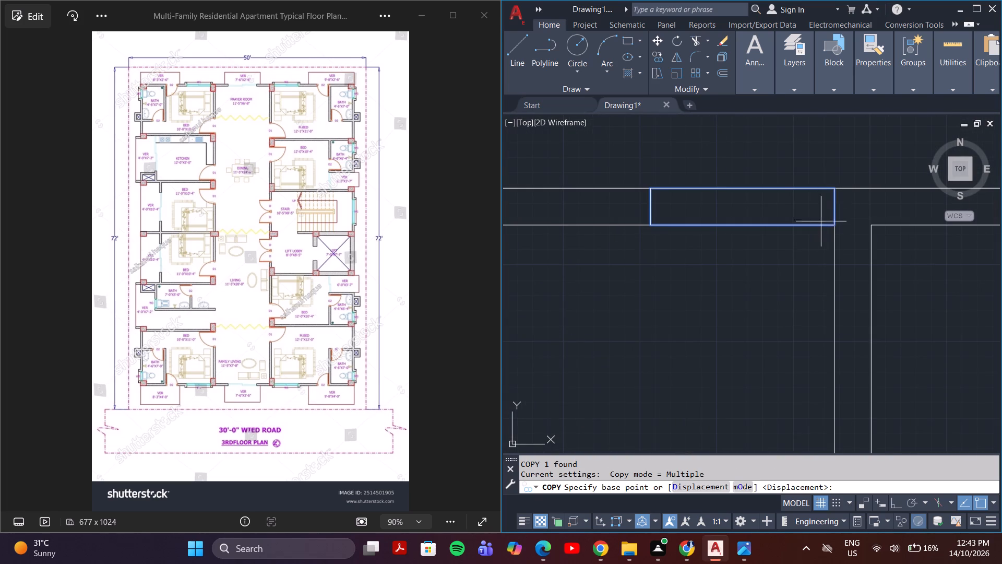
pyautogui.click(834, 224)
pyautogui.scroll(-4, 815, 345)
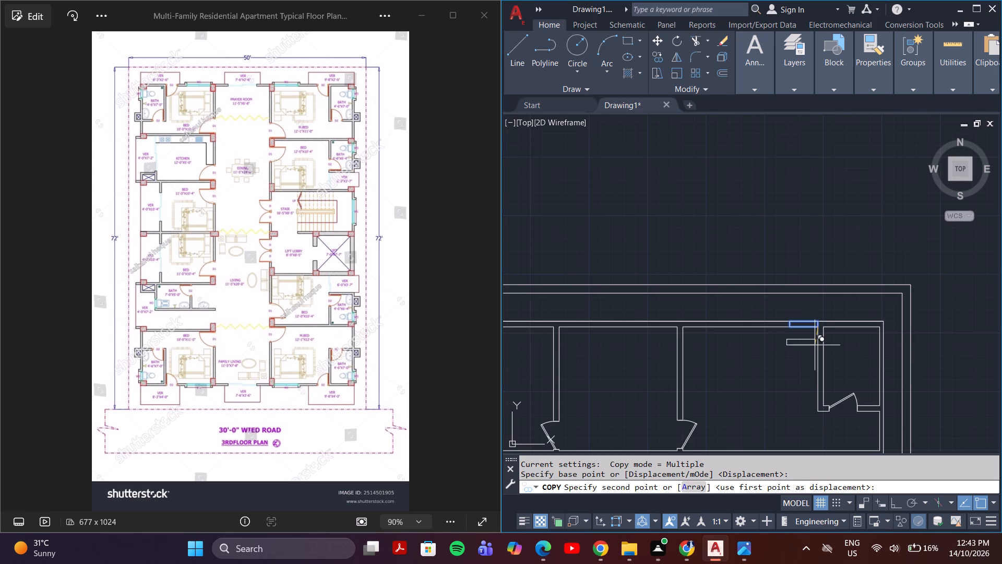
pyautogui.press('F8')
pyautogui.scroll(-6, 813, 346)
pyautogui.scroll(5, 808, 386)
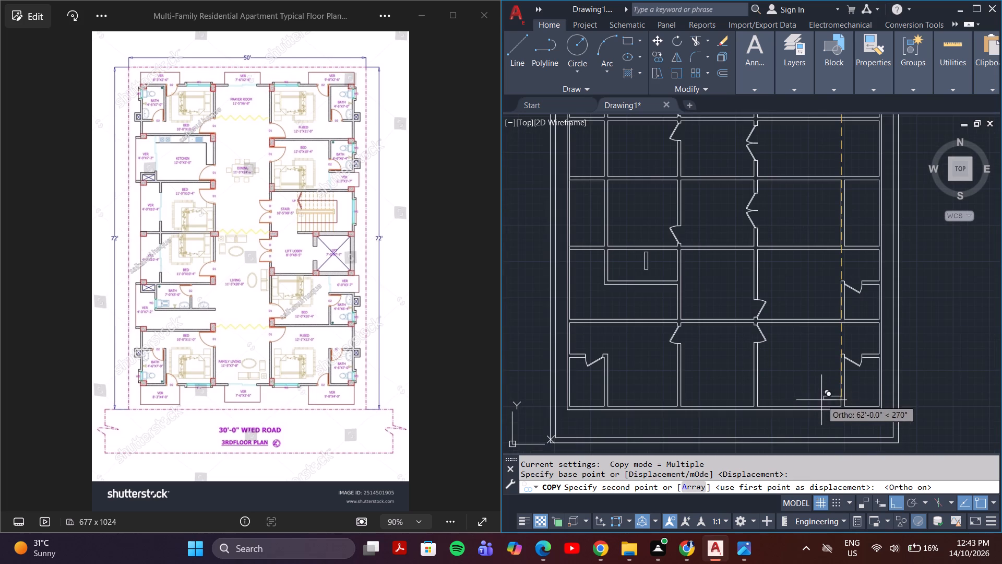
pyautogui.scroll(5, 834, 426)
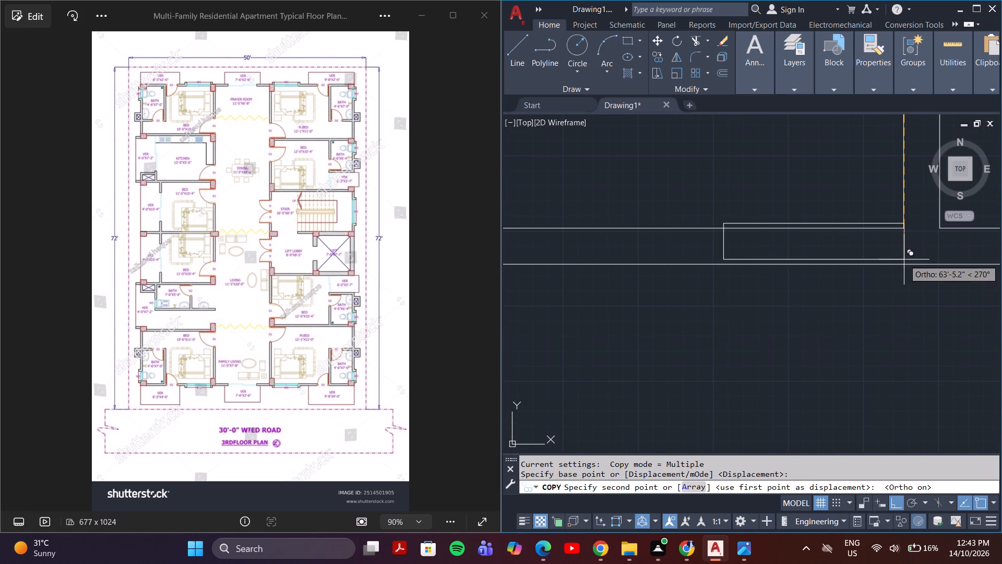
pyautogui.click(905, 263)
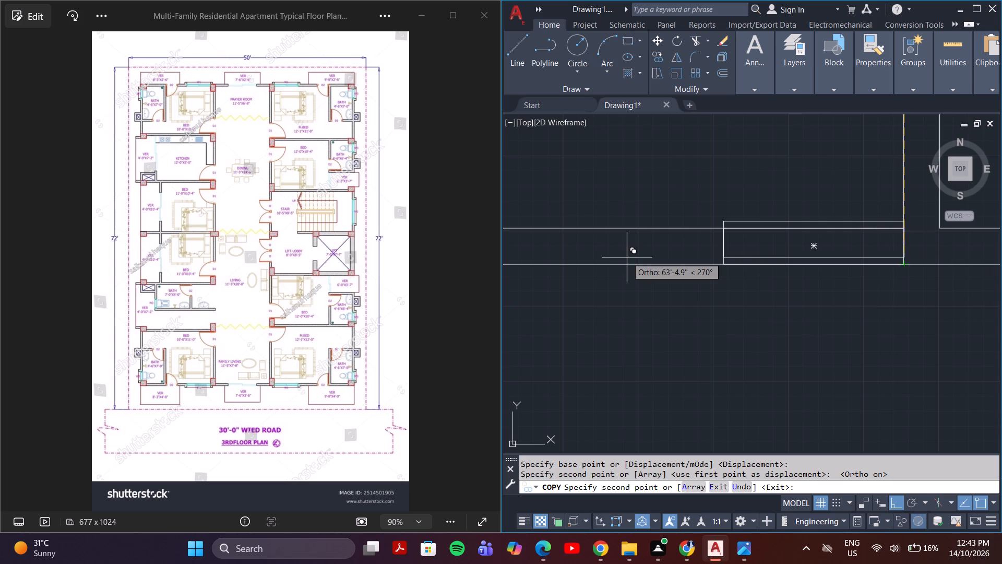
# Place another copy of the opening rectangle freely inside the bottom-left bedroom, just above its bottom wall, with Ortho off.
pyautogui.press('F8')
pyautogui.scroll(-4, 576, 258)
pyautogui.moveTo(563, 257); pyautogui.dragTo(754, 269, button='middle')
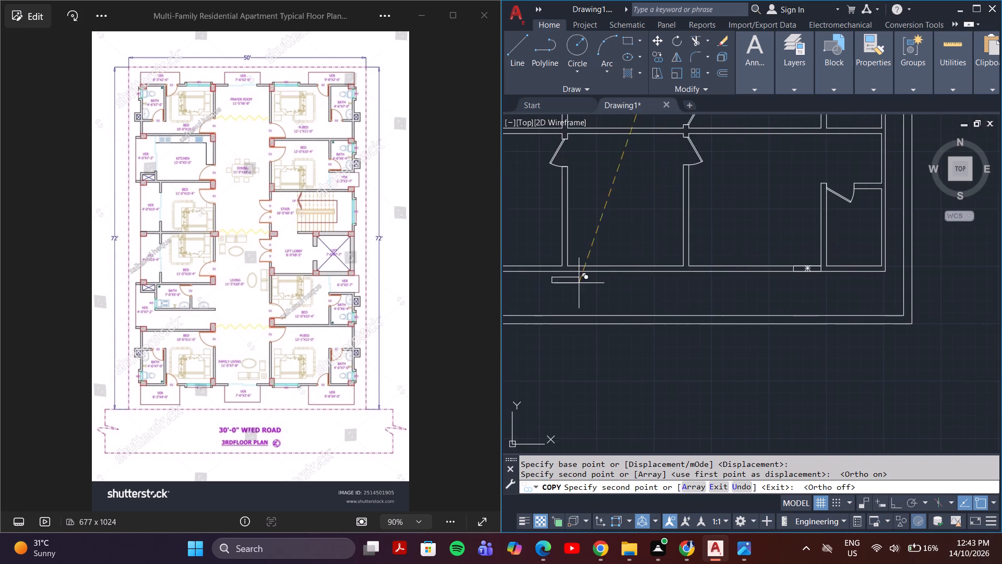
pyautogui.moveTo(578, 283); pyautogui.dragTo(877, 281, button='middle')
pyautogui.click(798, 245)
pyautogui.press('Escape')
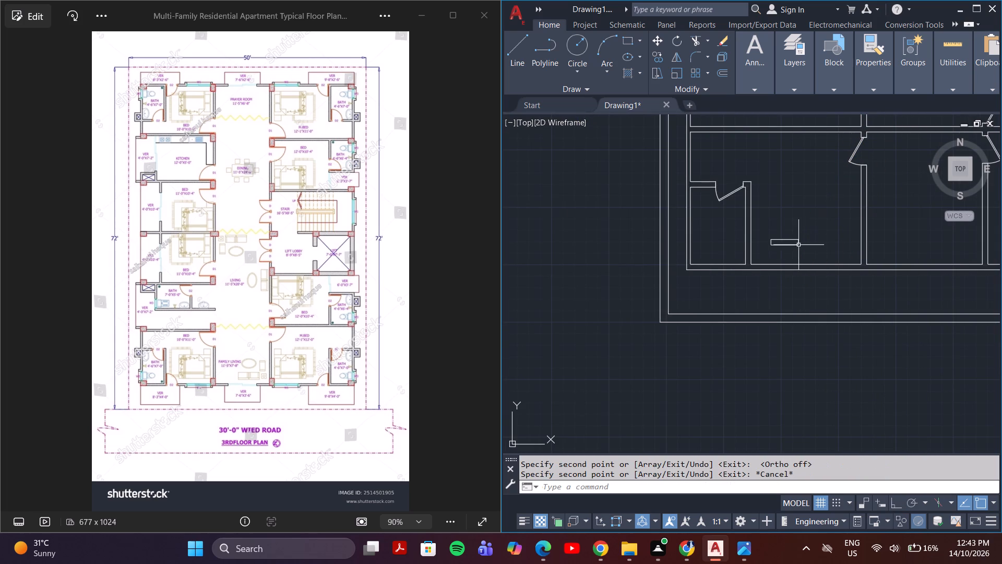
# Move the bottom-left bedroom's opening rectangle by its upper-left corner to where the bathroom partition meets the bottom wall's inner line.
pyautogui.click(804, 233)
pyautogui.click(770, 248)
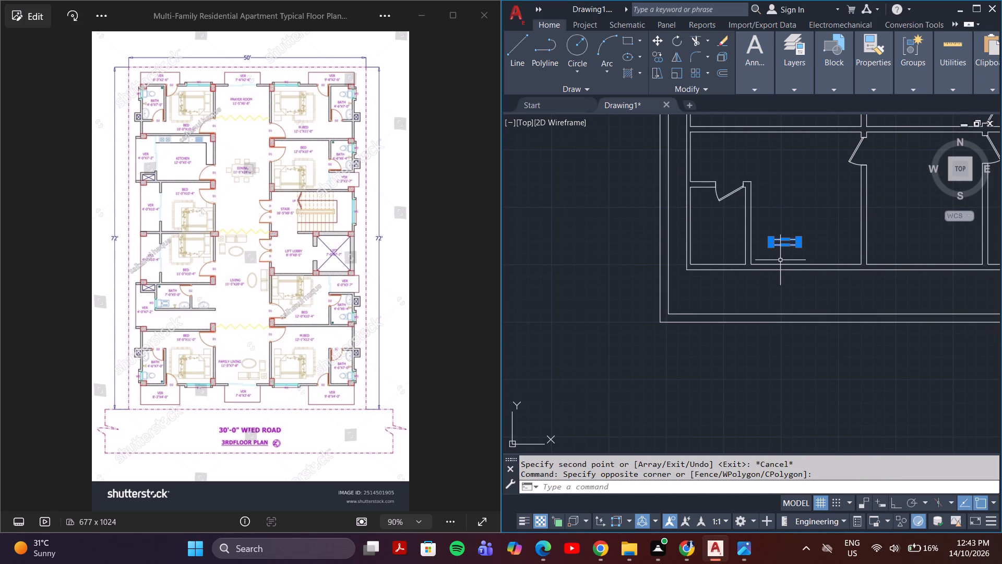
pyautogui.press('m')
pyautogui.press('Return')
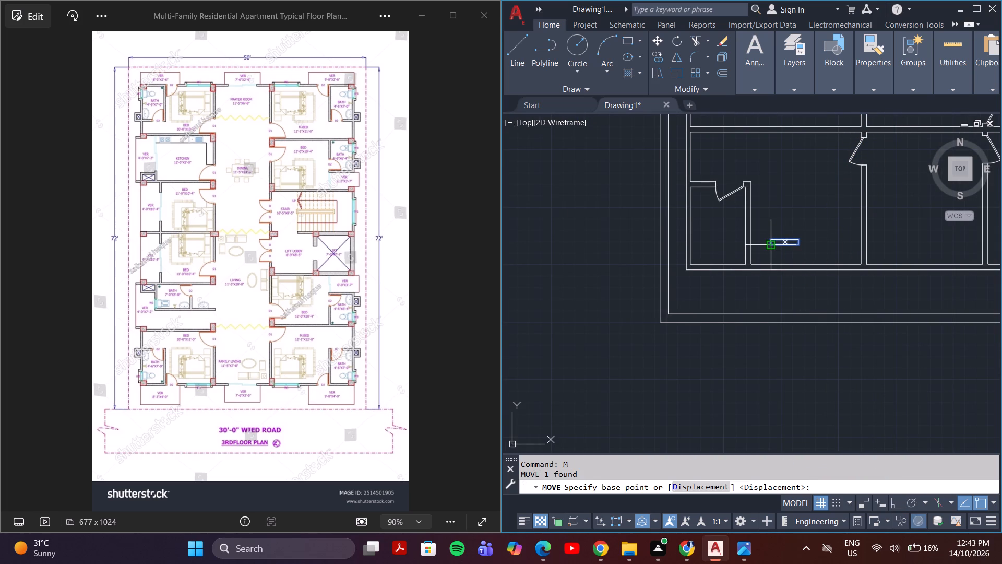
pyautogui.click(770, 238)
pyautogui.scroll(4, 743, 260)
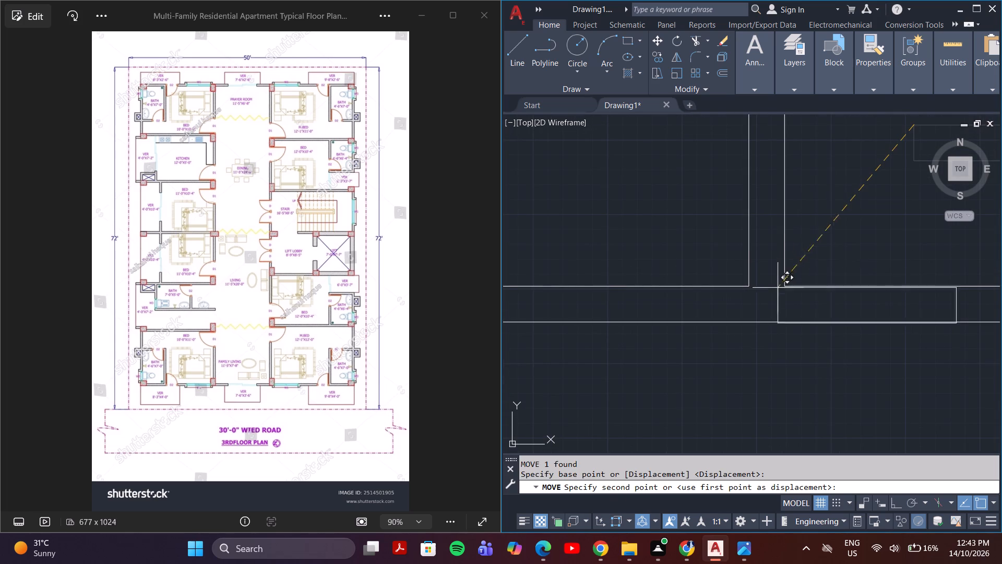
pyautogui.click(787, 285)
pyautogui.scroll(-5, 810, 265)
pyautogui.press('Escape')
# Trim the bottom-left bedroom's outer wall lines across the opening rectangle beside the bathroom partition.
pyautogui.scroll(-3, 834, 254)
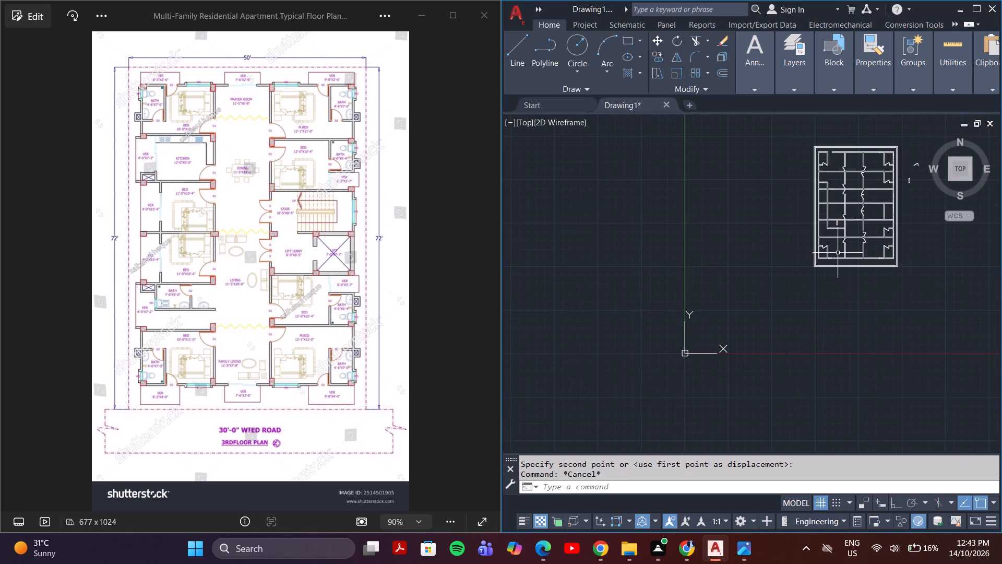
pyautogui.moveTo(838, 253); pyautogui.dragTo(813, 297, button='middle')
pyautogui.scroll(4, 800, 325)
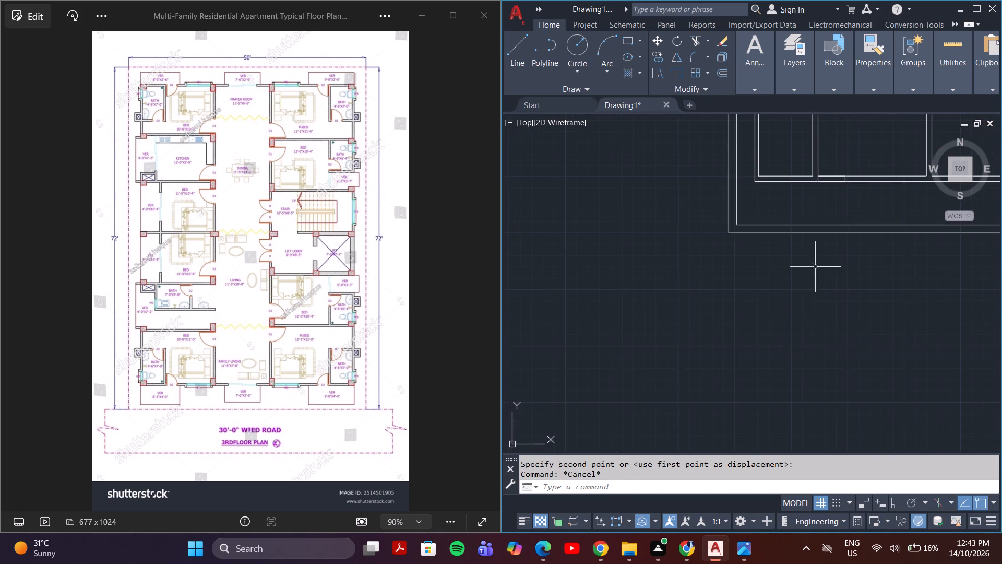
pyautogui.moveTo(815, 266); pyautogui.dragTo(755, 346, button='middle')
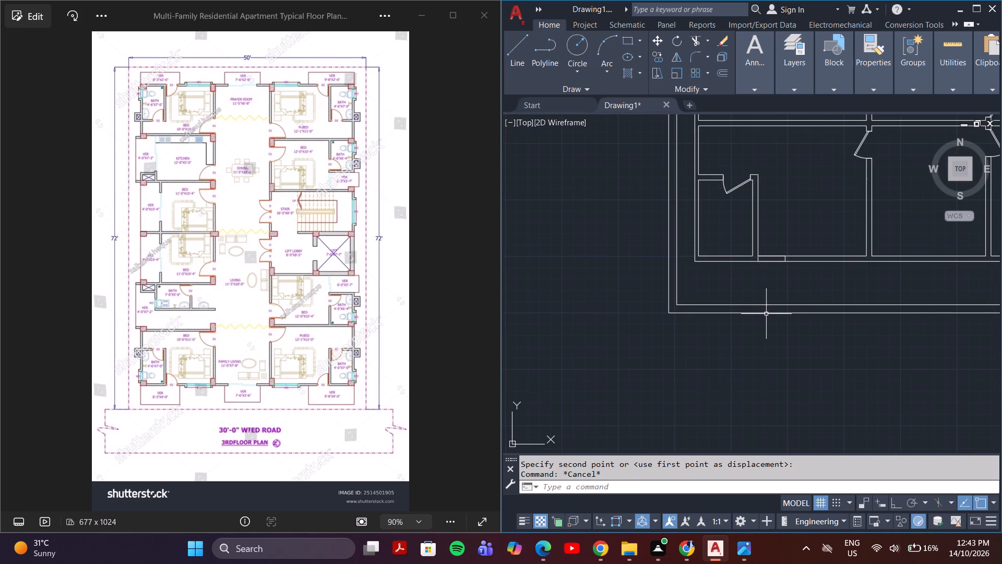
pyautogui.write('tr')
pyautogui.press('Return')
pyautogui.moveTo(777, 275); pyautogui.dragTo(778, 244)
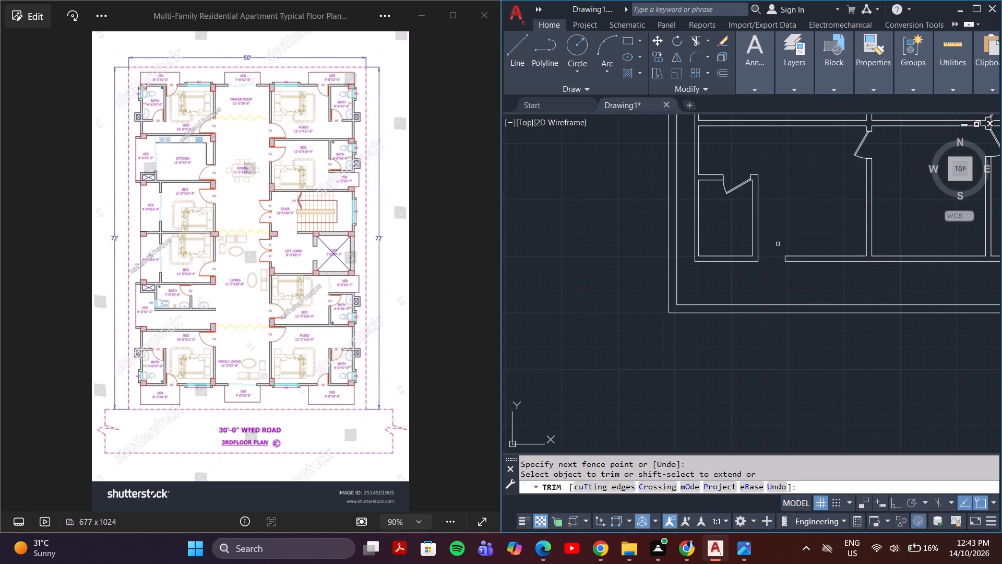
# Trim the bottom-right bedroom's outer wall lines across the opening rectangle beside the bathroom partition.
pyautogui.scroll(-1, 792, 248)
pyautogui.moveTo(843, 284); pyautogui.dragTo(684, 256, button='middle')
pyautogui.scroll(2, 831, 241)
pyautogui.moveTo(831, 236); pyautogui.dragTo(831, 233)
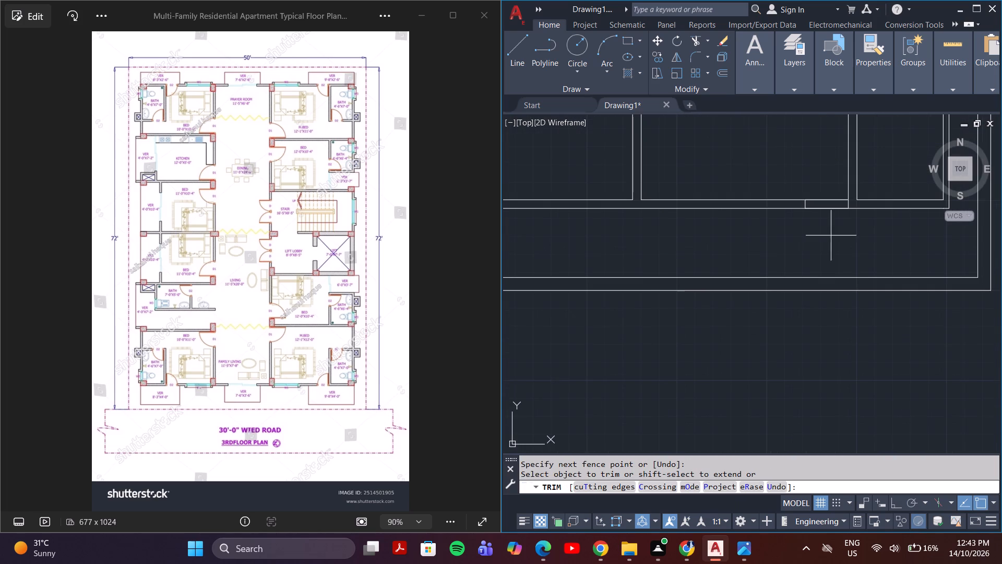
pyautogui.moveTo(831, 233); pyautogui.dragTo(830, 181)
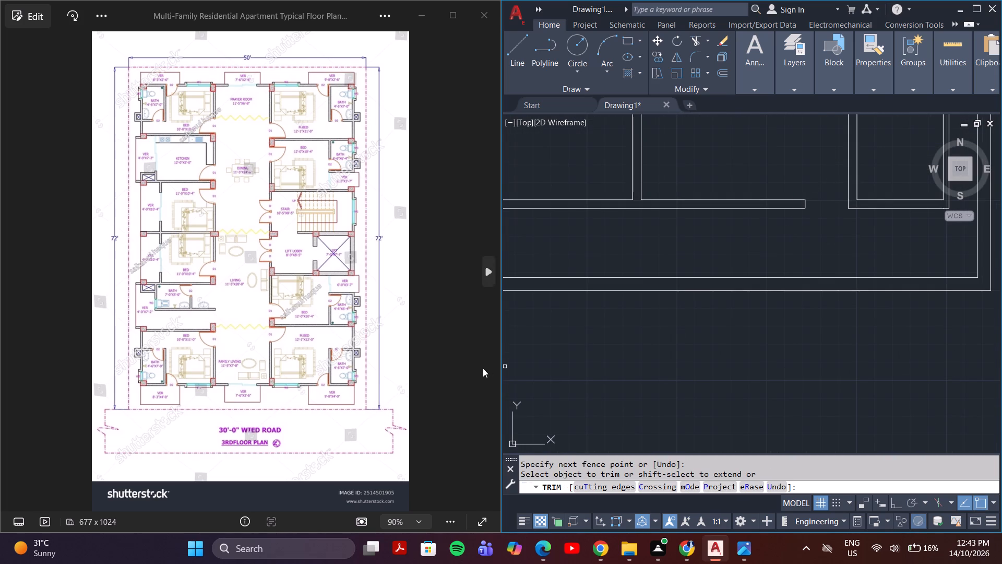
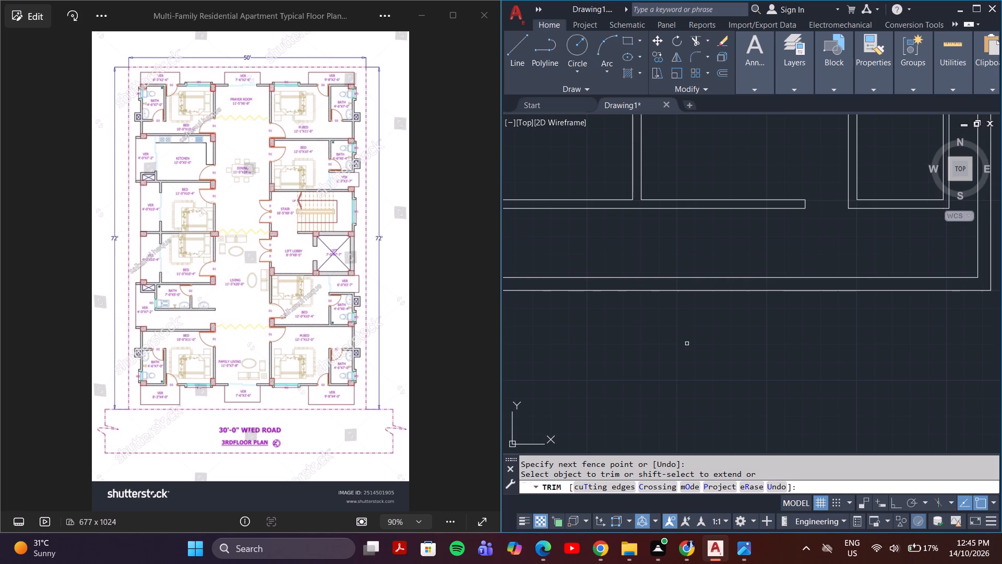
# Move the spare door block from outside the plan to just below the bottom-left bedroom's new bottom-wall opening.
pyautogui.moveTo(689, 351); pyautogui.dragTo(724, 393, button='middle')
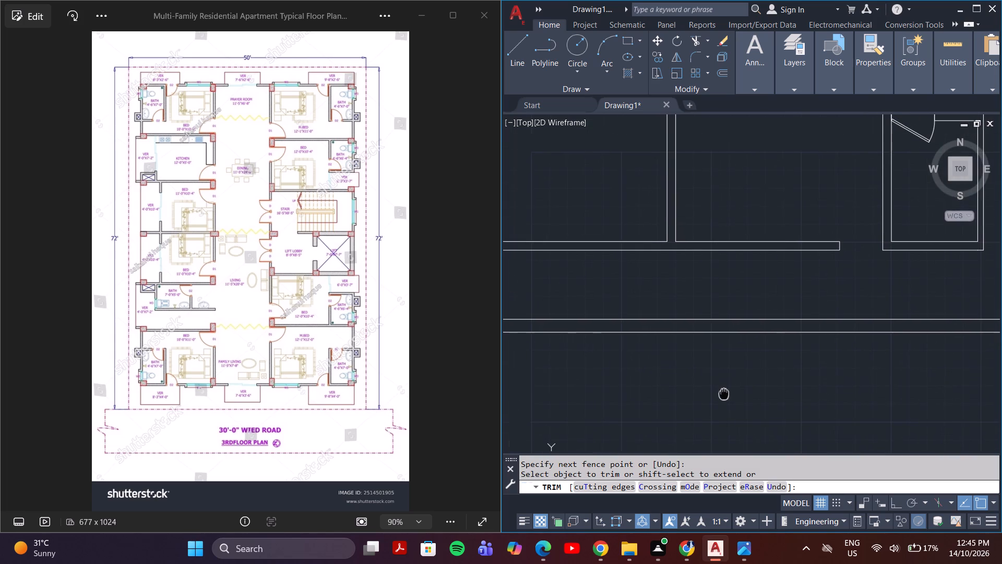
pyautogui.moveTo(719, 397); pyautogui.dragTo(734, 393, button='middle')
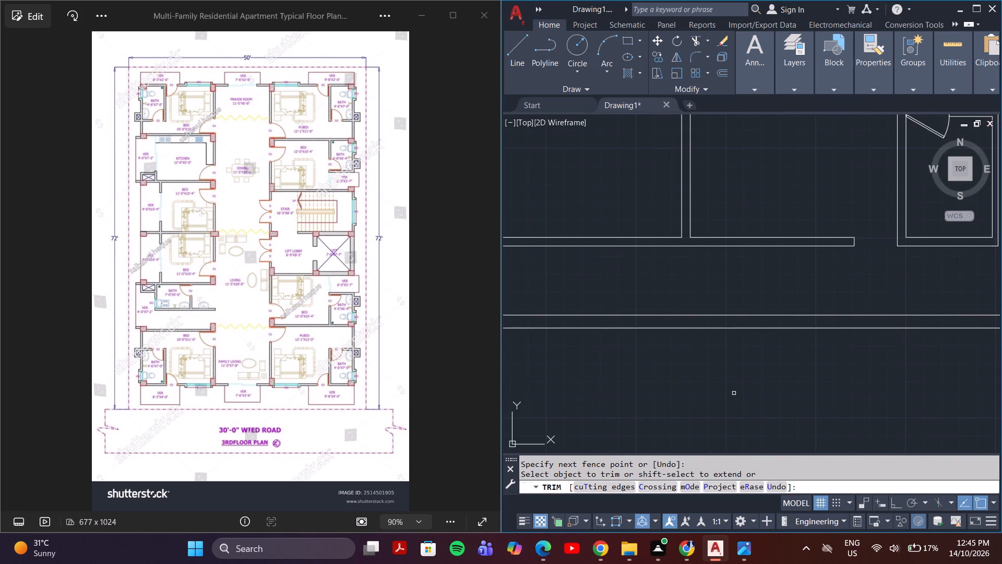
pyautogui.scroll(-2, 734, 393)
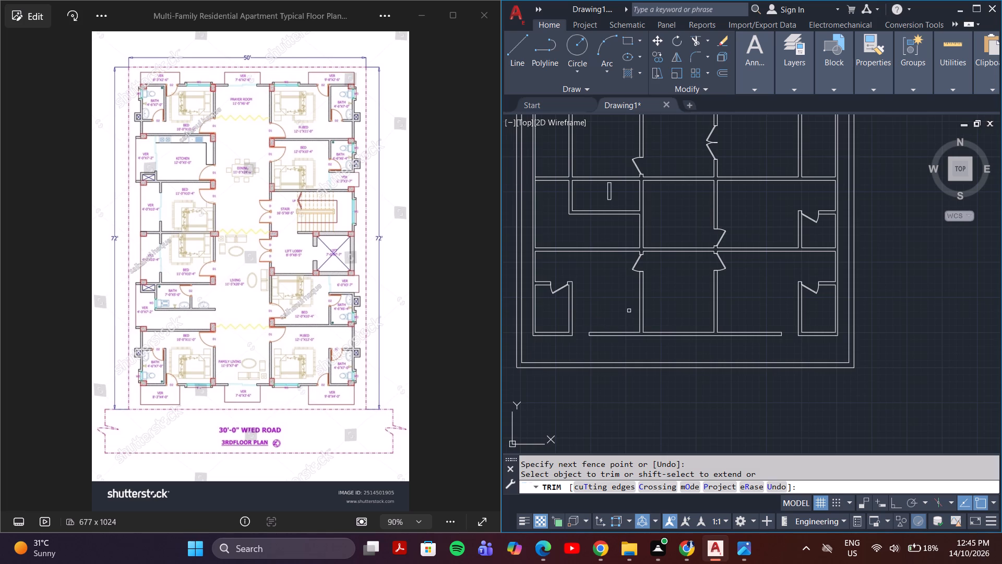
pyautogui.scroll(-1, 649, 304)
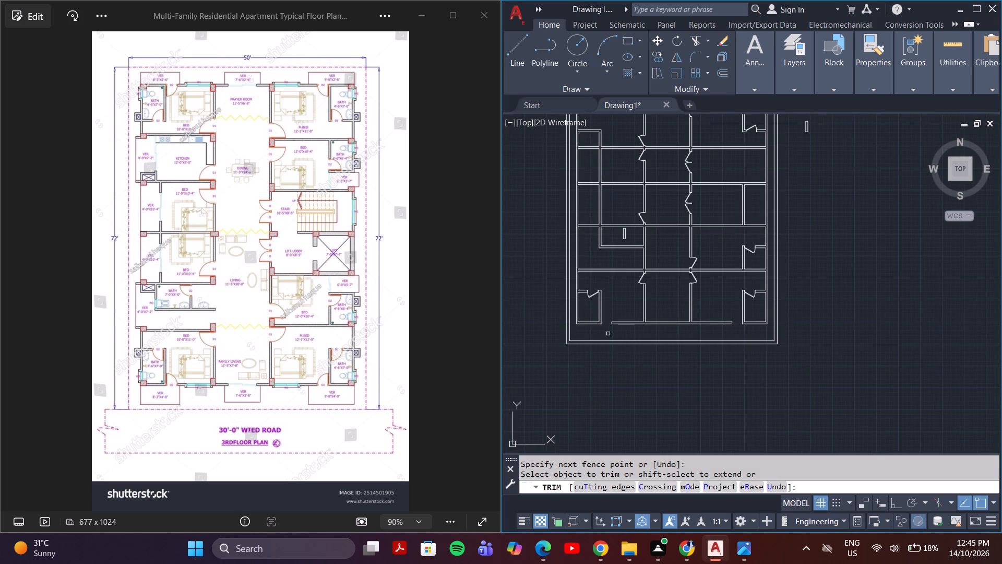
pyautogui.scroll(-4, 825, 264)
pyautogui.moveTo(830, 239); pyautogui.dragTo(751, 281, button='middle')
pyautogui.scroll(4, 721, 277)
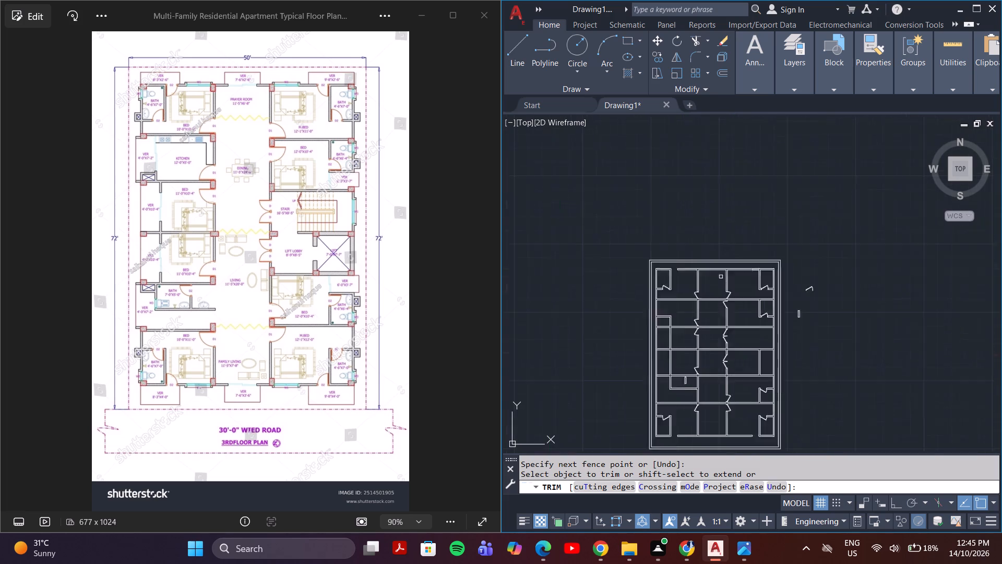
pyautogui.press('Escape')
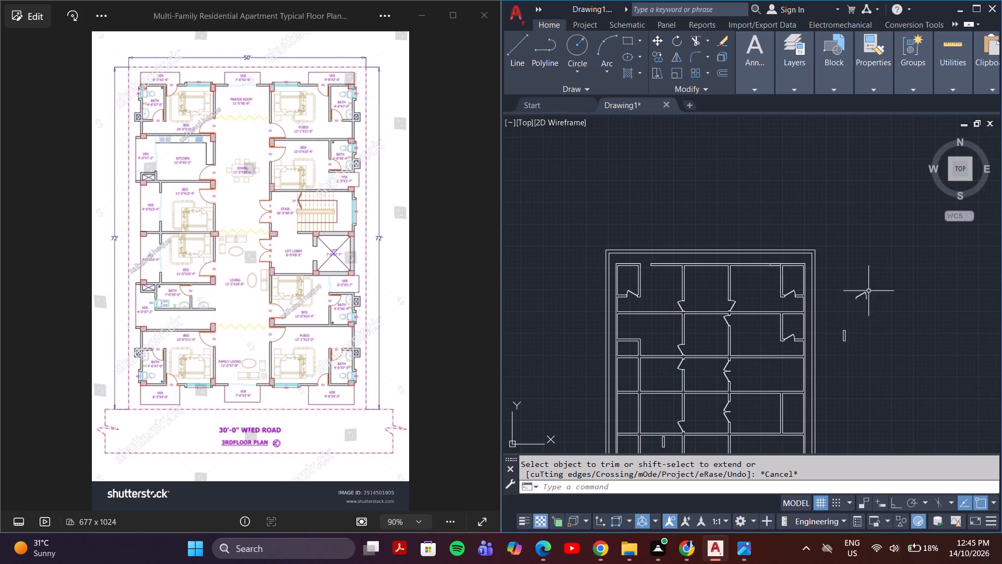
pyautogui.click(858, 293)
pyautogui.press('m')
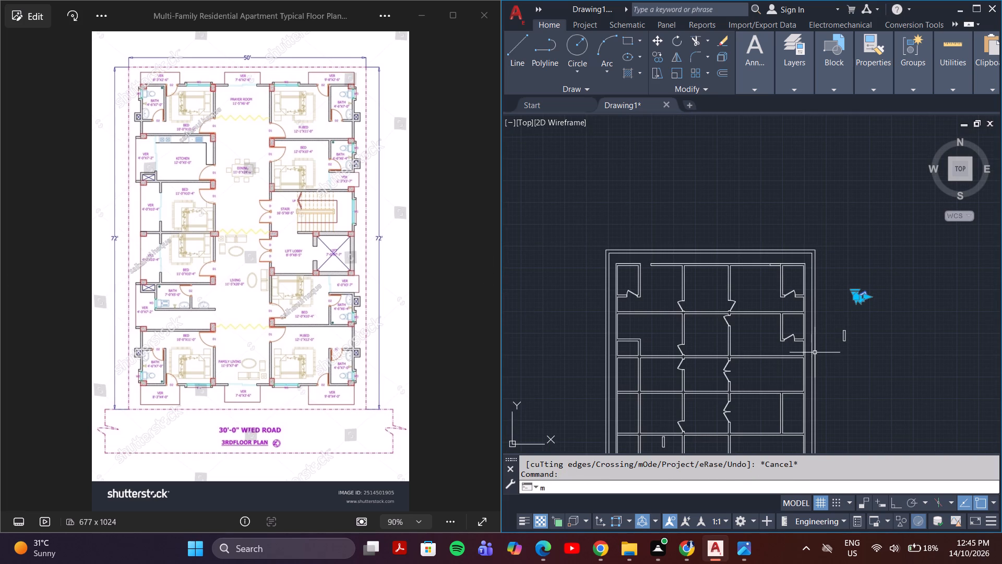
pyautogui.press('Return')
pyautogui.click(861, 294)
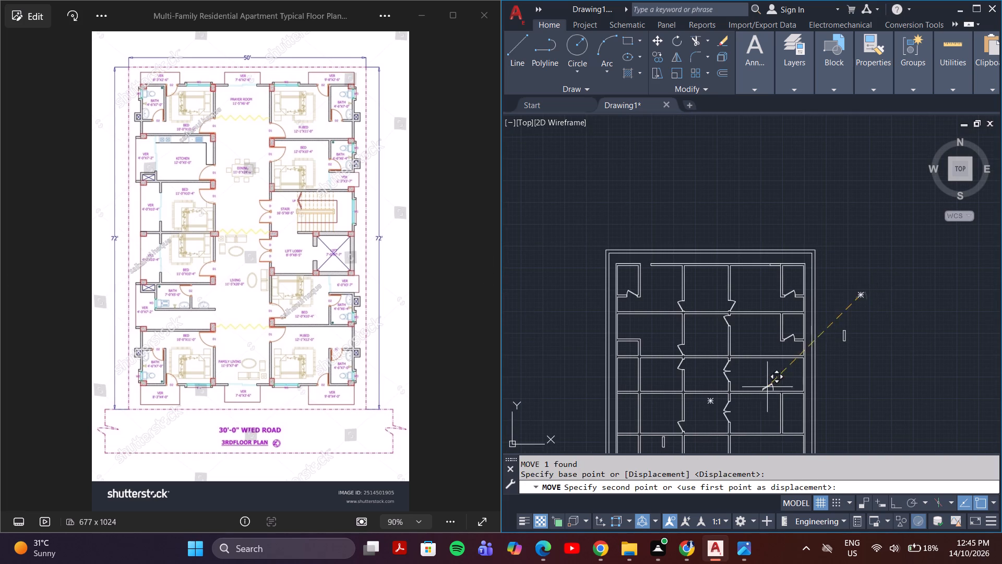
pyautogui.moveTo(757, 386); pyautogui.dragTo(850, 285, button='middle')
pyautogui.moveTo(774, 377); pyautogui.dragTo(772, 296, button='middle')
pyautogui.scroll(4, 737, 356)
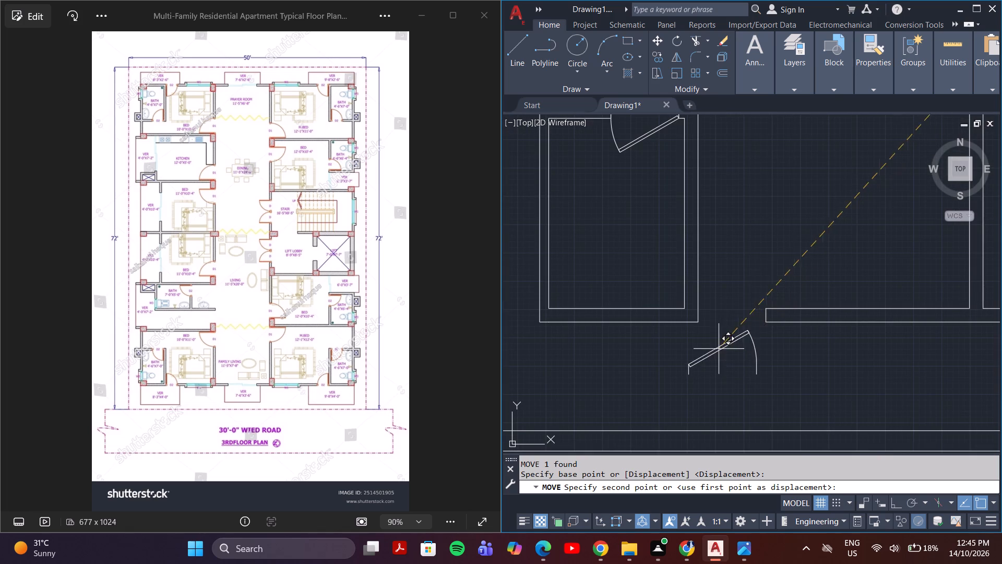
pyautogui.click(725, 358)
pyautogui.press('Escape')
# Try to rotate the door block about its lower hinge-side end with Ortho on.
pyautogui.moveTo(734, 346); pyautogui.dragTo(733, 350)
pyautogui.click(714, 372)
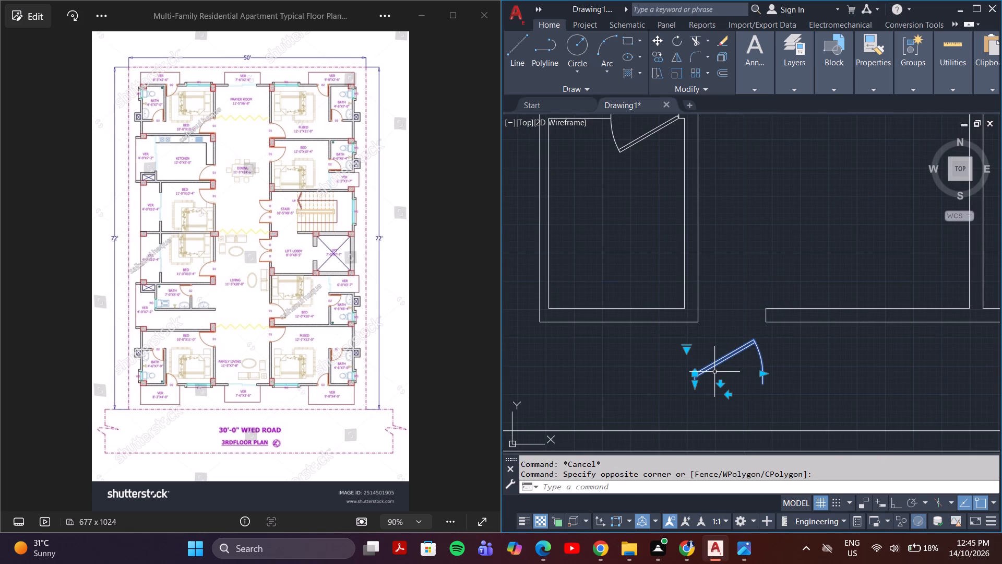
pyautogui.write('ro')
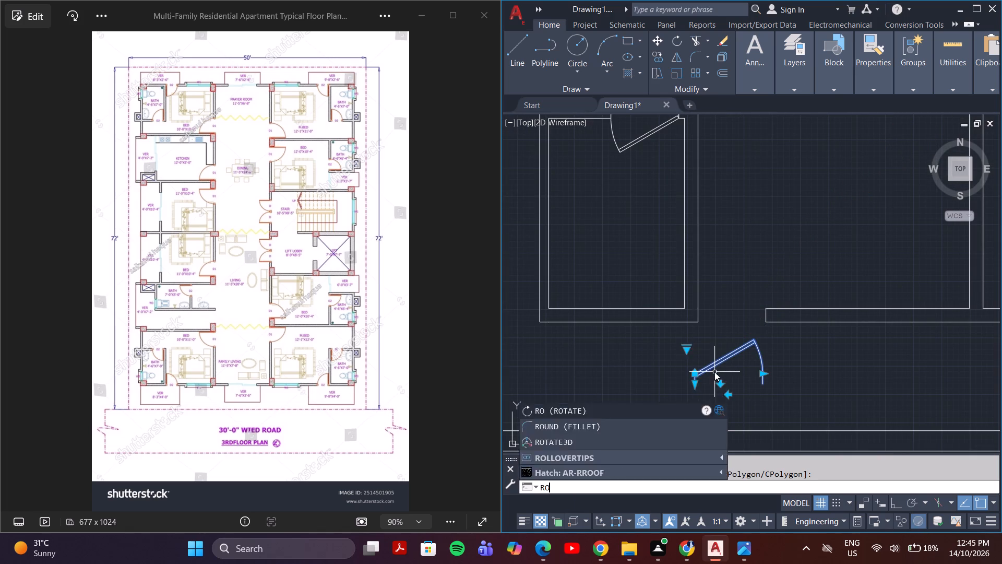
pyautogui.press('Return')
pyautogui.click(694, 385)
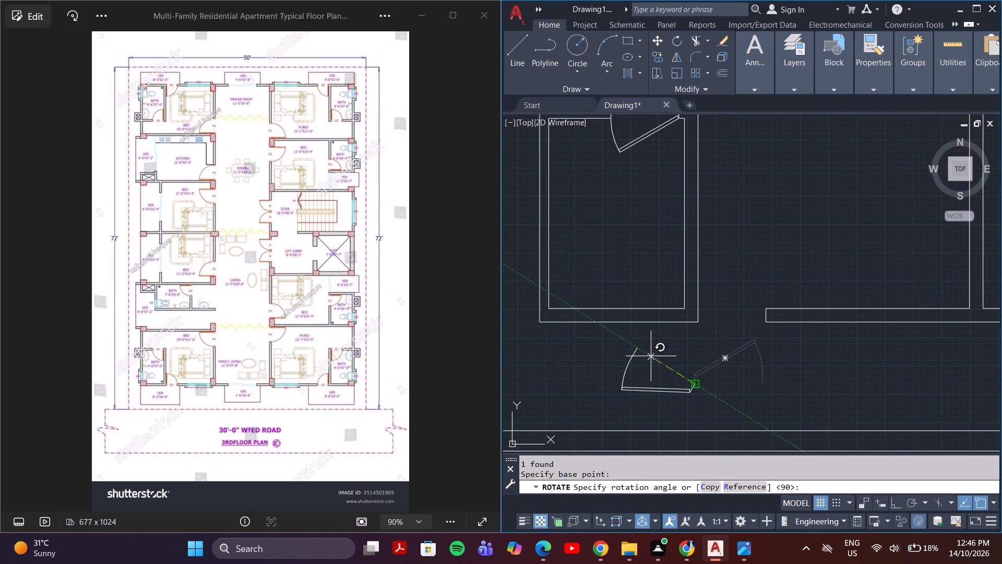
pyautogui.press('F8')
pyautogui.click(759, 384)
# Copy the door block a short distance from the original, below the bottom-left bedroom's opening.
pyautogui.click(710, 380)
pyautogui.click(694, 374)
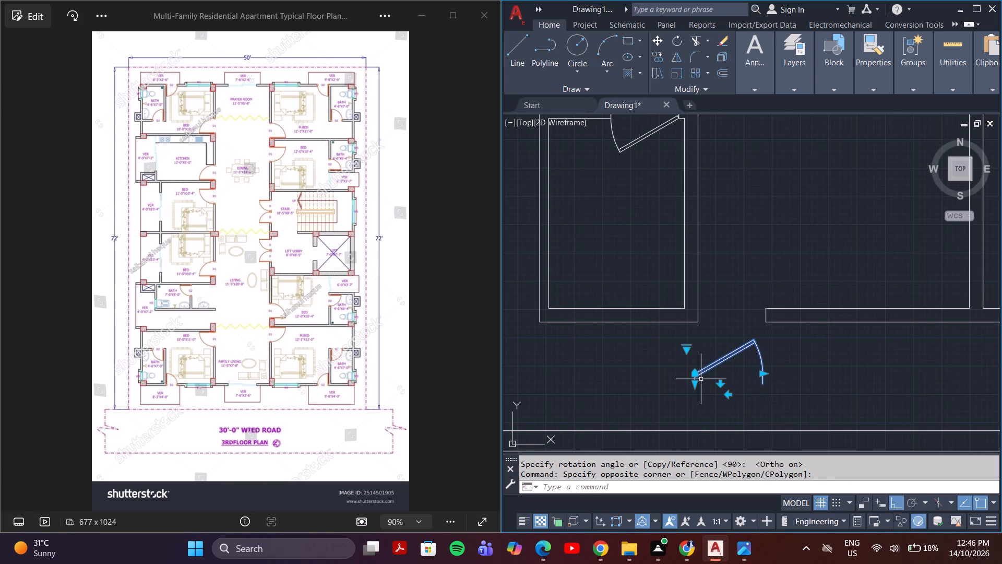
pyautogui.write('co')
pyautogui.press('Return')
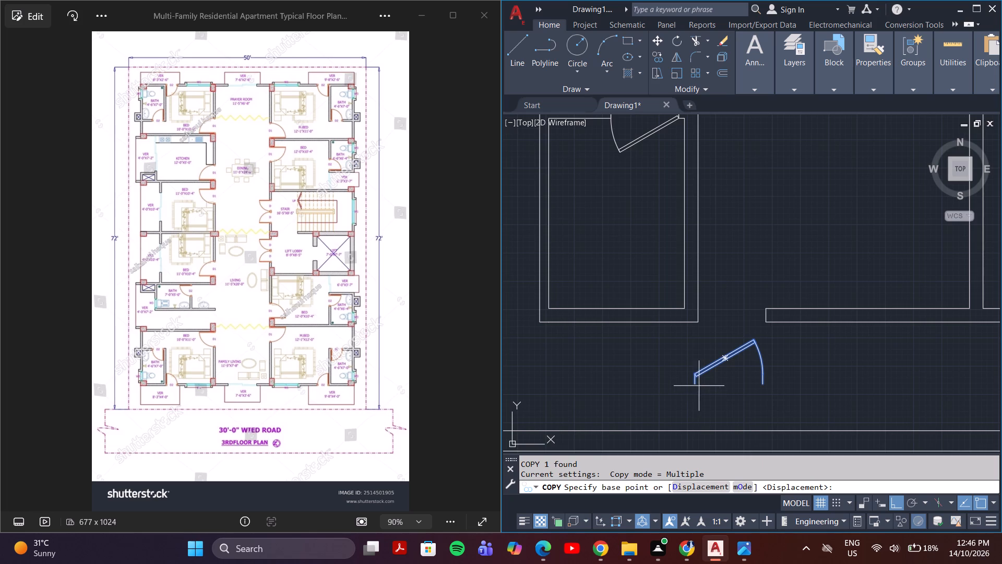
pyautogui.click(697, 389)
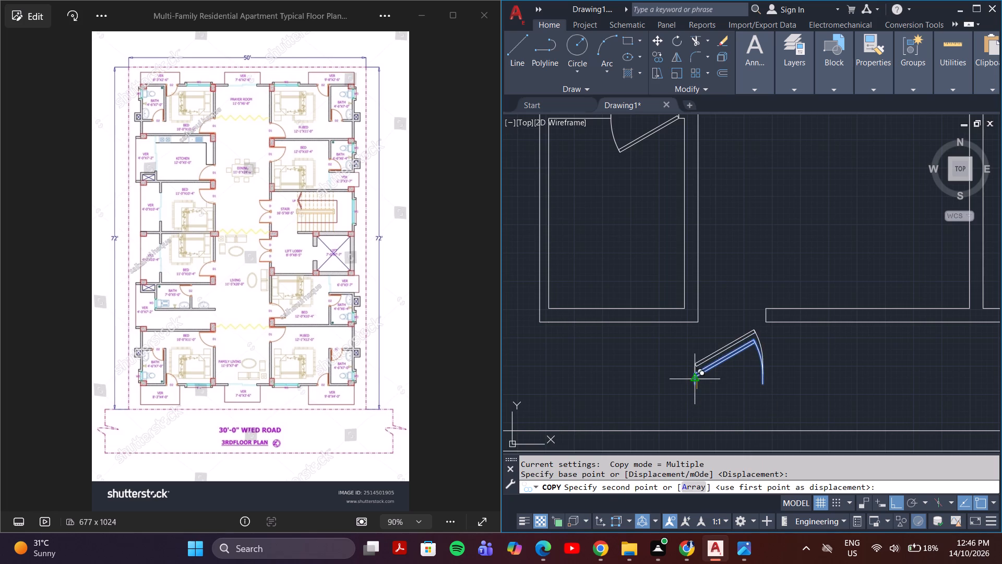
pyautogui.click(695, 382)
pyautogui.scroll(4, 702, 338)
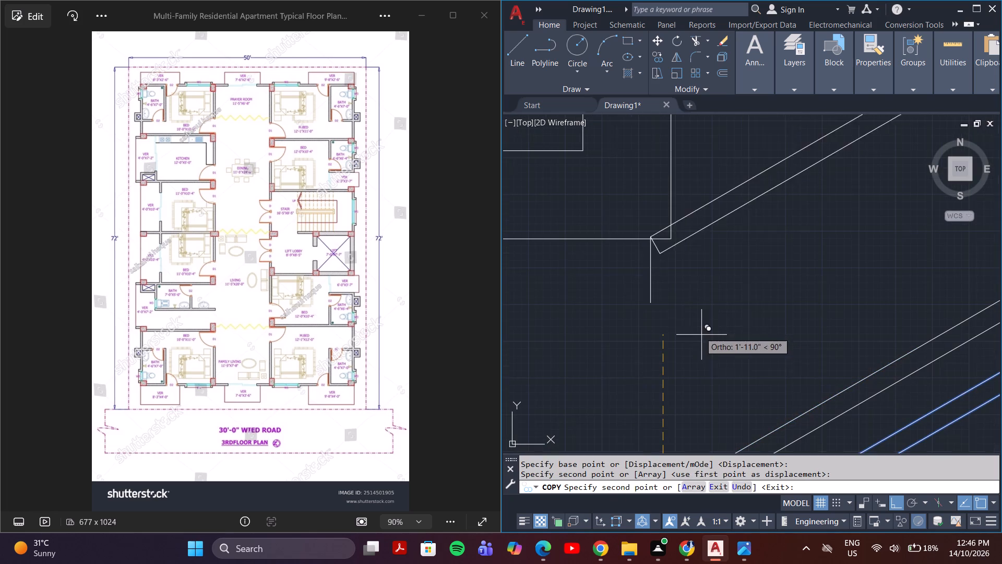
pyautogui.press('Escape')
# With Ortho off, move the upper door by its hinge-side end onto the outer wall corner beside the bottom-left bathroom partition.
pyautogui.scroll(-3, 730, 370)
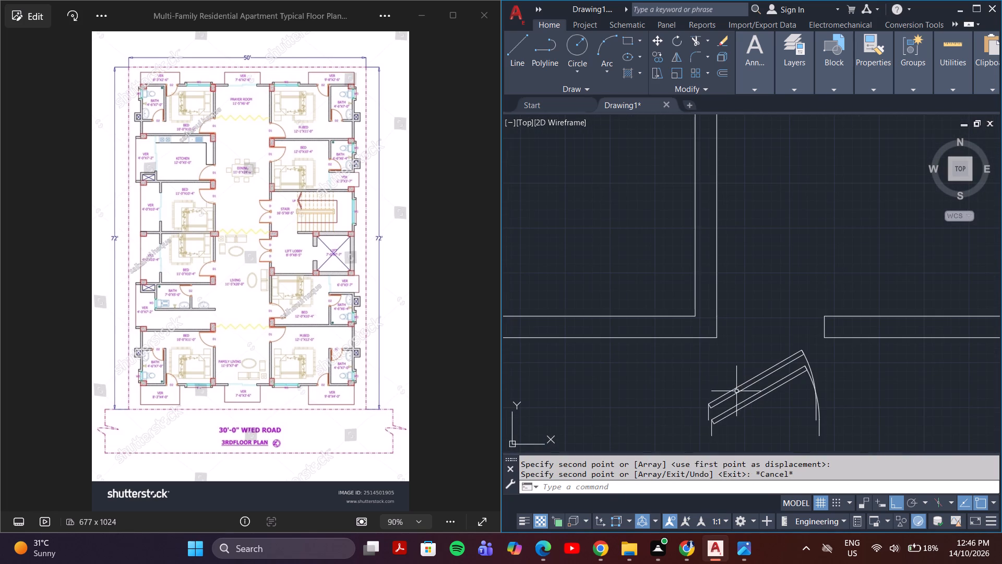
pyautogui.click(735, 391)
pyautogui.press('m')
pyautogui.press('Return')
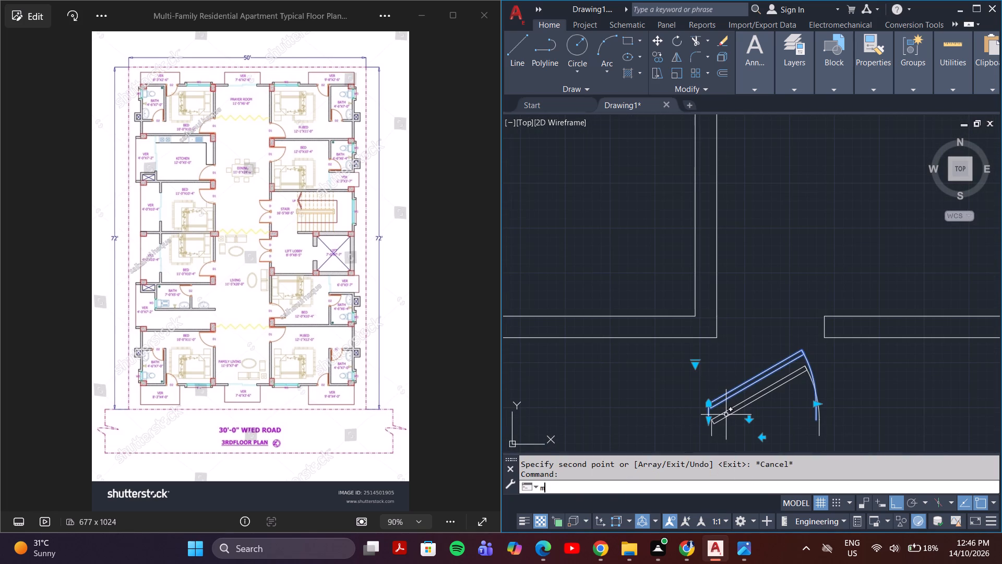
pyautogui.scroll(3, 706, 422)
pyautogui.click(711, 417)
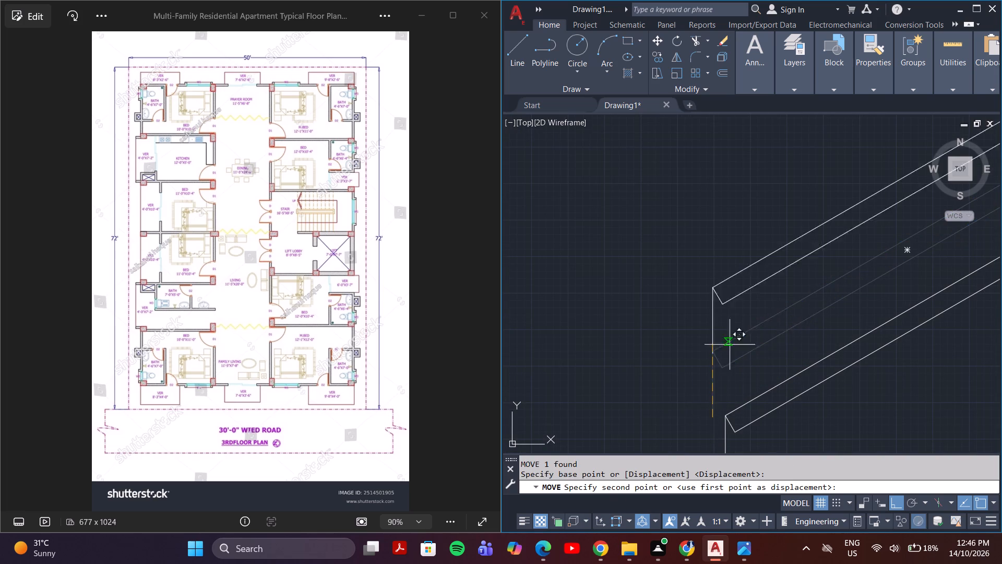
pyautogui.moveTo(736, 268); pyautogui.dragTo(709, 429, button='middle')
pyautogui.press('F8')
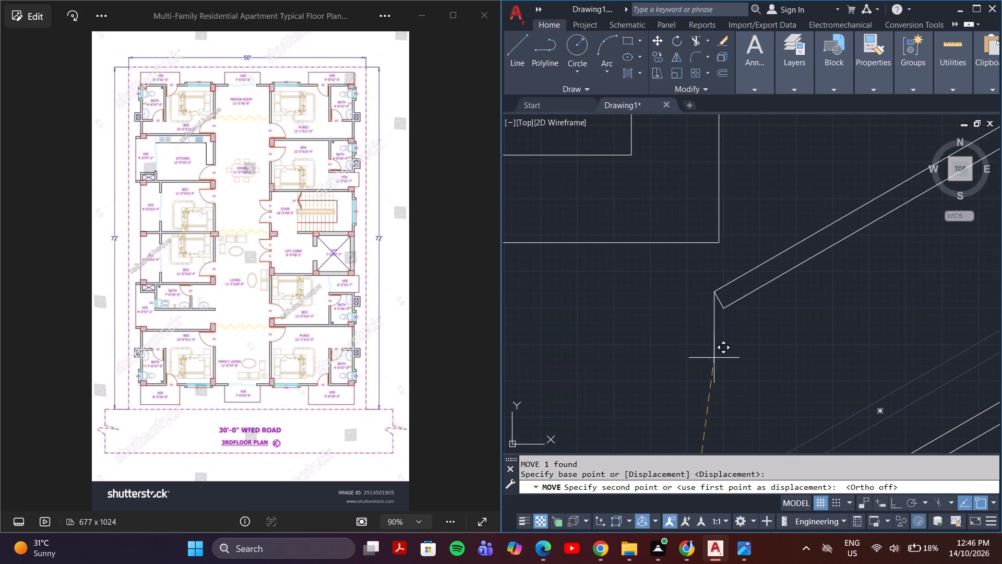
pyautogui.click(719, 239)
# Move the other door by its hinge-side end to the outer corner of the bottom-right bedroom's opening, on the side away from the bathroom.
pyautogui.scroll(-3, 788, 337)
pyautogui.click(783, 393)
pyautogui.press('m')
pyautogui.press('Return')
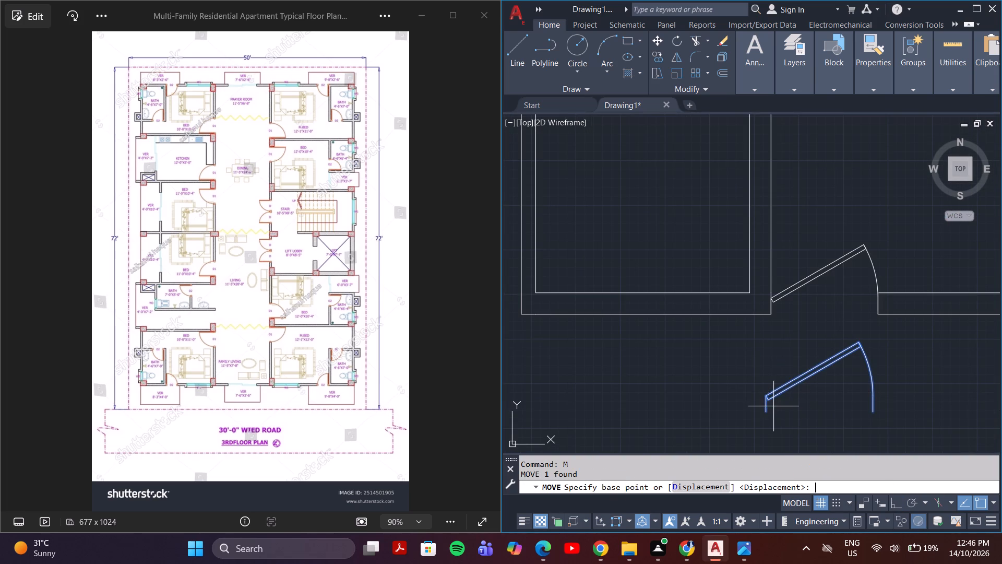
pyautogui.click(767, 412)
pyautogui.scroll(-1, 833, 384)
pyautogui.moveTo(833, 384); pyautogui.dragTo(499, 337, button='middle')
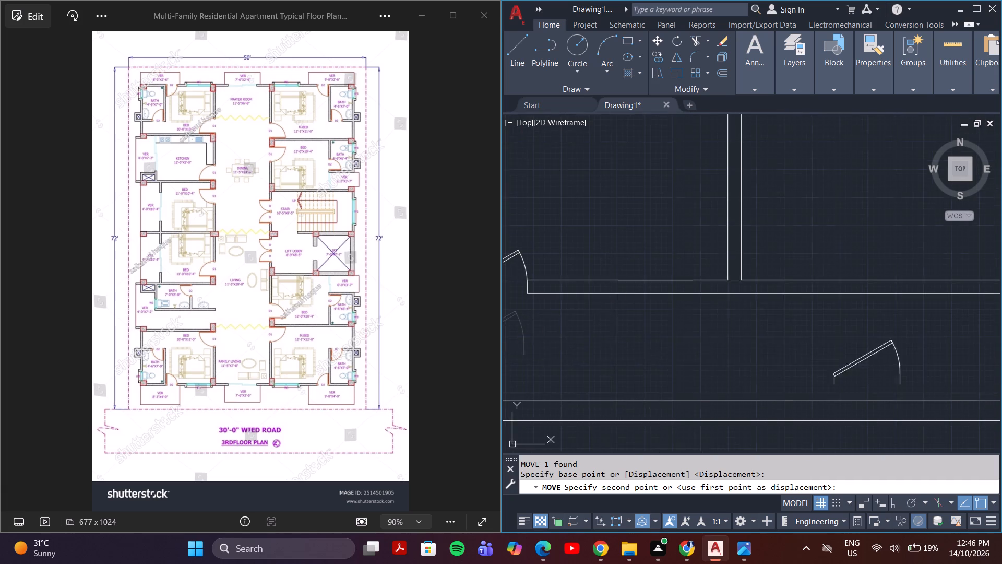
pyautogui.scroll(-2, 705, 341)
pyautogui.moveTo(705, 341); pyautogui.dragTo(594, 316, button='middle')
pyautogui.moveTo(785, 328); pyautogui.dragTo(709, 343, button='middle')
pyautogui.scroll(4, 753, 308)
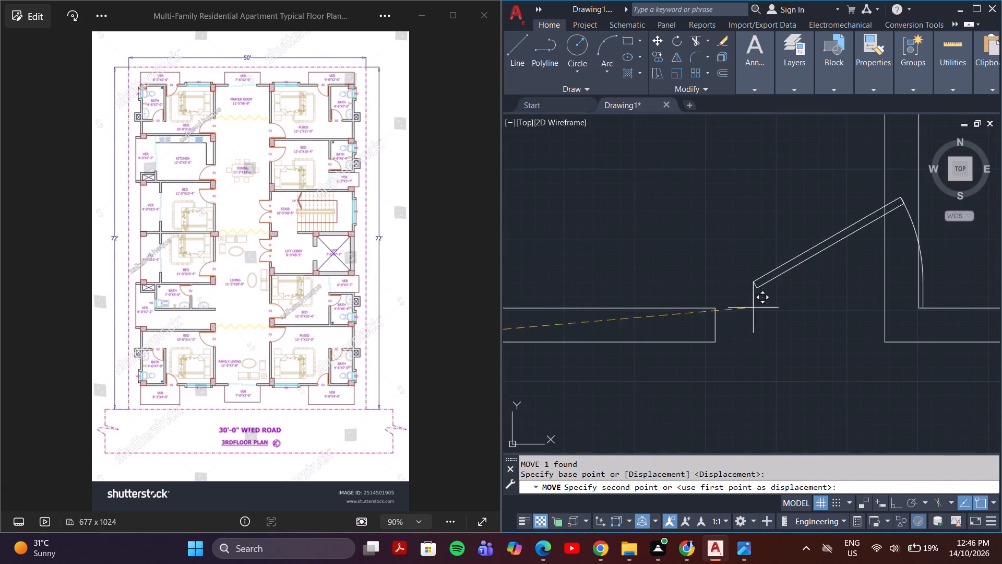
pyautogui.click(715, 343)
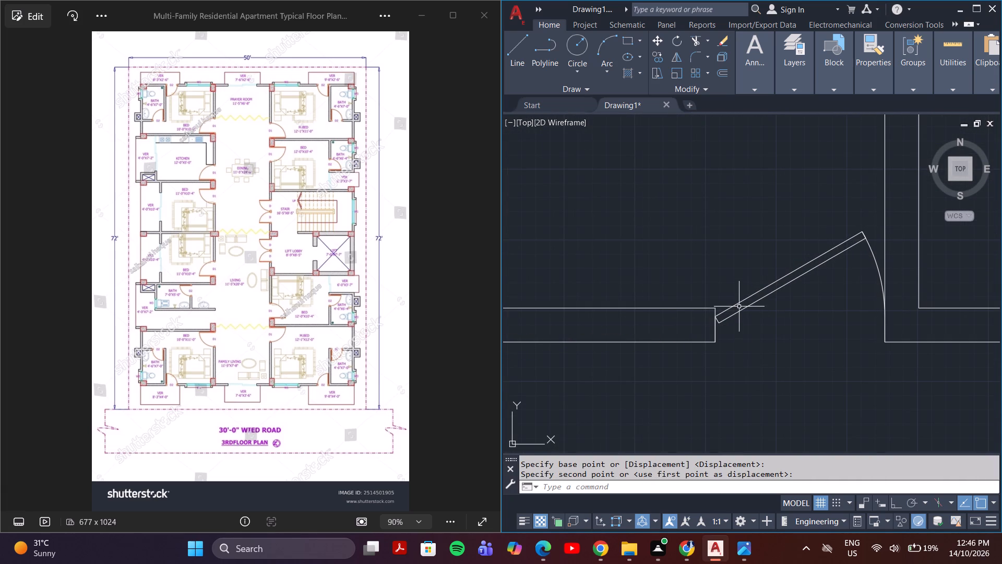
# Flip the bottom-right bedroom's outer door horizontally so that it hinges beside the bathroom partition.
pyautogui.click(739, 307)
pyautogui.click(753, 307)
pyautogui.click(748, 303)
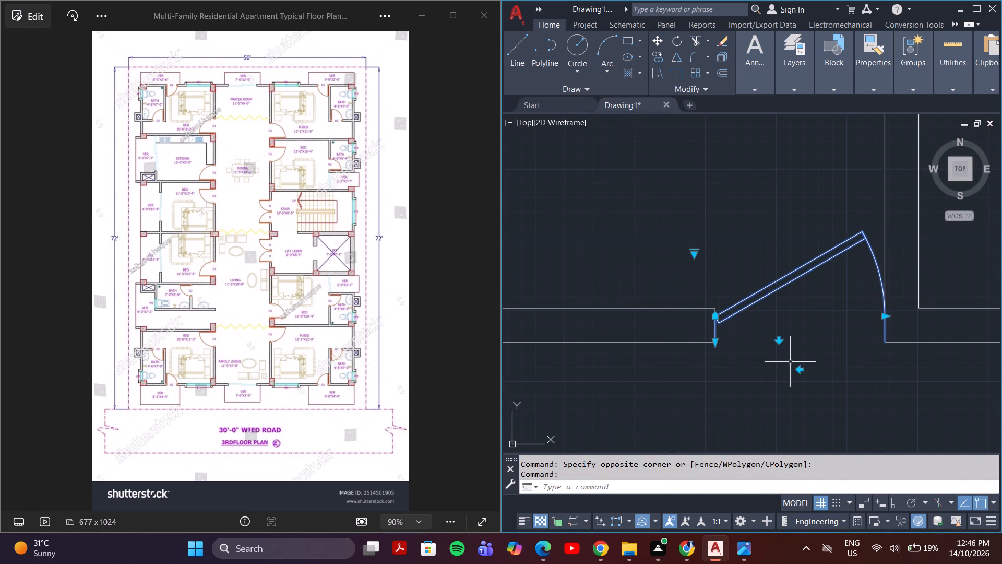
pyautogui.click(802, 370)
pyautogui.scroll(-4, 797, 367)
pyautogui.moveTo(739, 269); pyautogui.dragTo(779, 354, button='middle')
pyautogui.scroll(-2, 758, 336)
pyautogui.press('Escape')
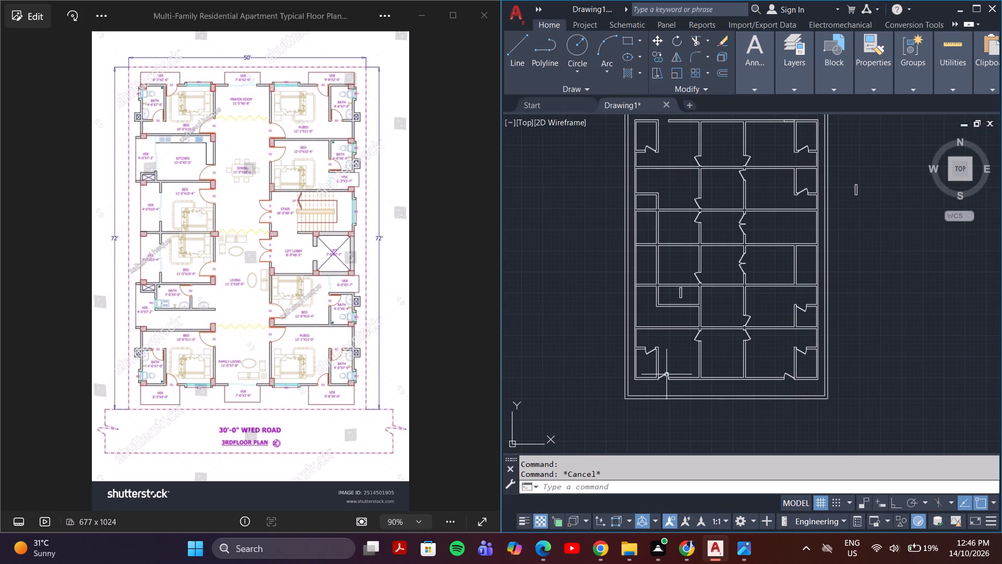
# Copy the bottom-left bedroom's outer door from its hinge-side end to the top-left bedroom's opening beside the bathroom partition.
pyautogui.click(666, 374)
pyautogui.scroll(3, 668, 383)
pyautogui.write('co')
pyautogui.press('Return')
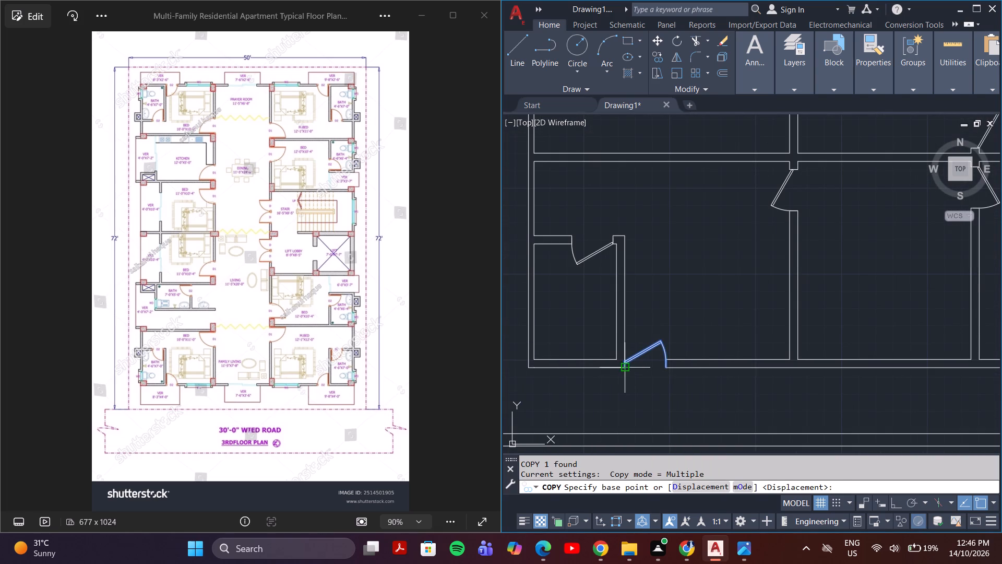
pyautogui.click(625, 369)
pyautogui.moveTo(637, 287); pyautogui.dragTo(629, 421, button='middle')
pyautogui.scroll(1, 626, 273)
pyautogui.scroll(-5, 625, 272)
pyautogui.moveTo(625, 272); pyautogui.dragTo(624, 415, button='middle')
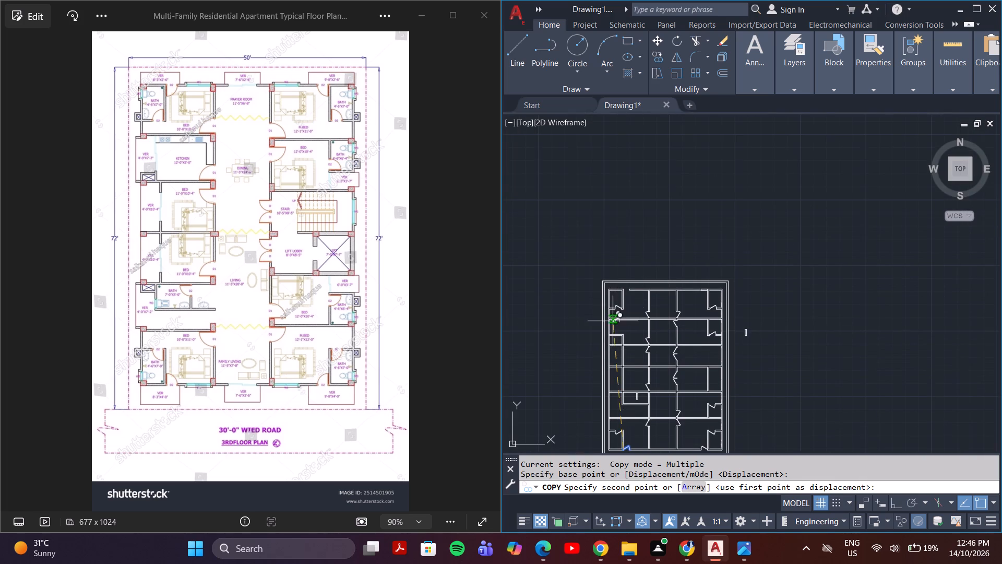
pyautogui.scroll(6, 625, 290)
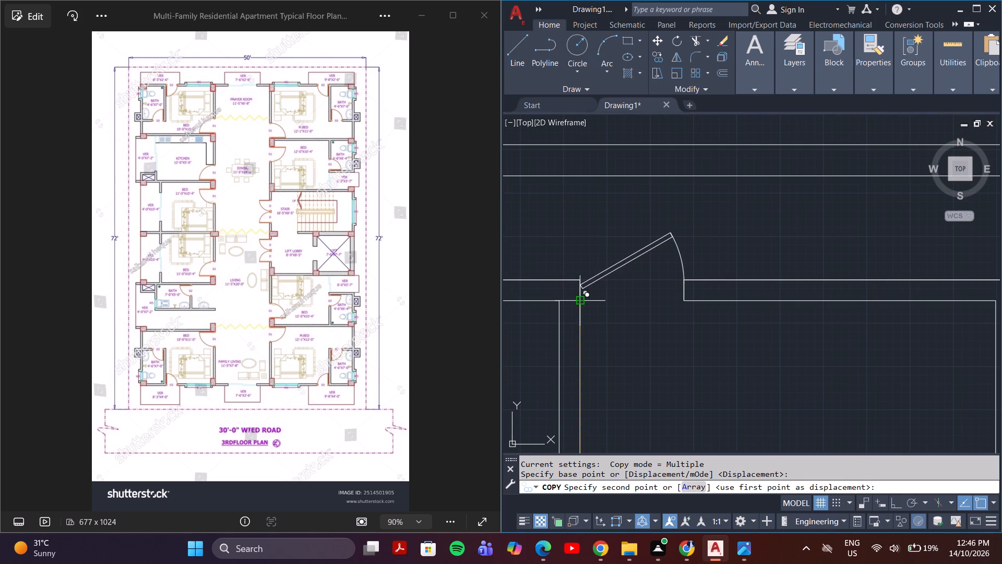
pyautogui.click(577, 300)
# Place another copy of the door at the inner corner of the top-right bedroom's opening, on the side away from the bathroom.
pyautogui.moveTo(768, 310); pyautogui.dragTo(550, 312, button='middle')
pyautogui.scroll(-3, 676, 312)
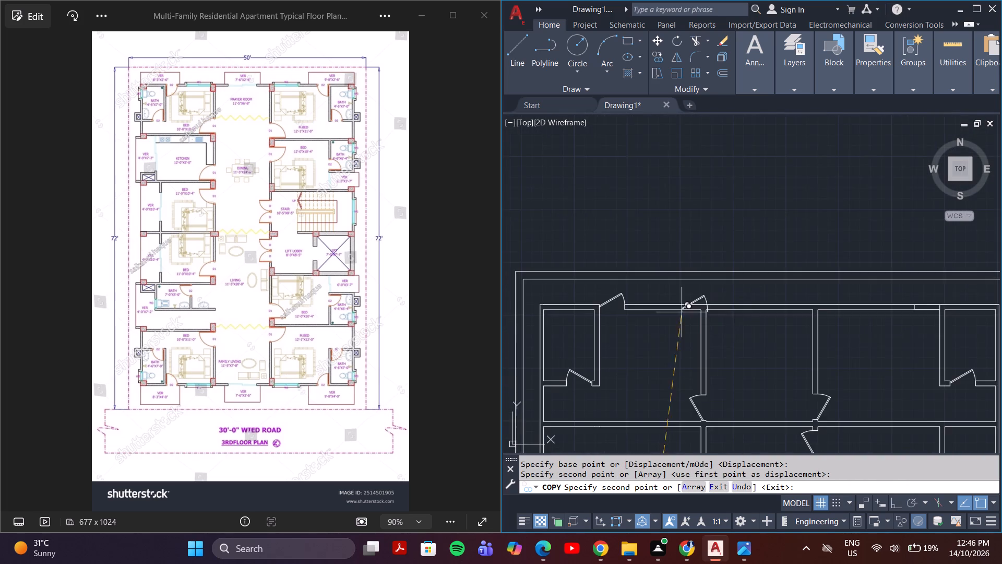
pyautogui.moveTo(729, 318); pyautogui.dragTo(526, 309, button='middle')
pyautogui.scroll(3, 684, 295)
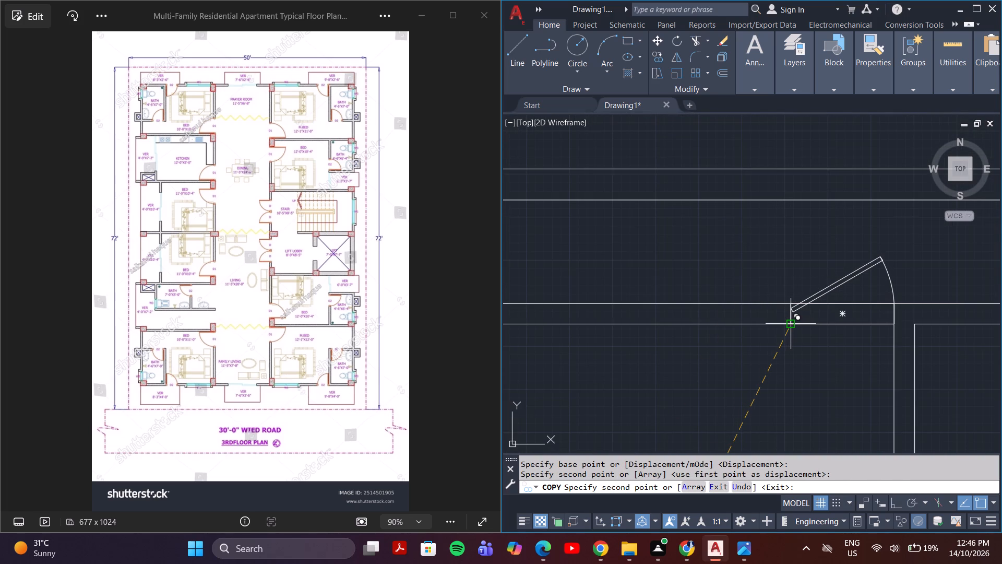
pyautogui.click(791, 322)
pyautogui.press('Escape')
# Flip the top-left bedroom's outer door vertically so that it swings into the bedroom.
pyautogui.scroll(-4, 673, 305)
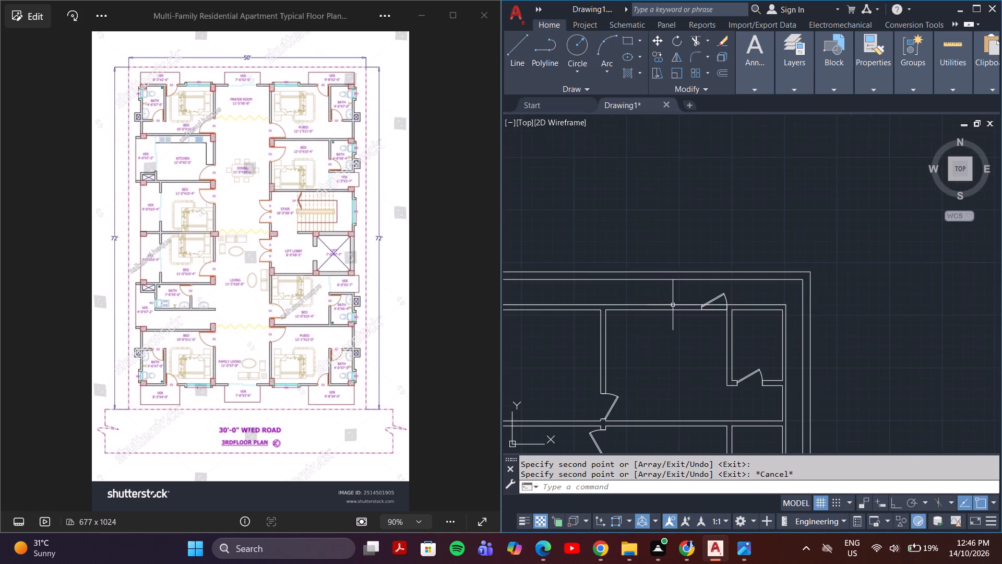
pyautogui.moveTo(665, 304); pyautogui.dragTo(914, 328, button='middle')
pyautogui.moveTo(615, 330); pyautogui.dragTo(696, 336, button='middle')
pyautogui.scroll(4, 741, 328)
pyautogui.click(687, 328)
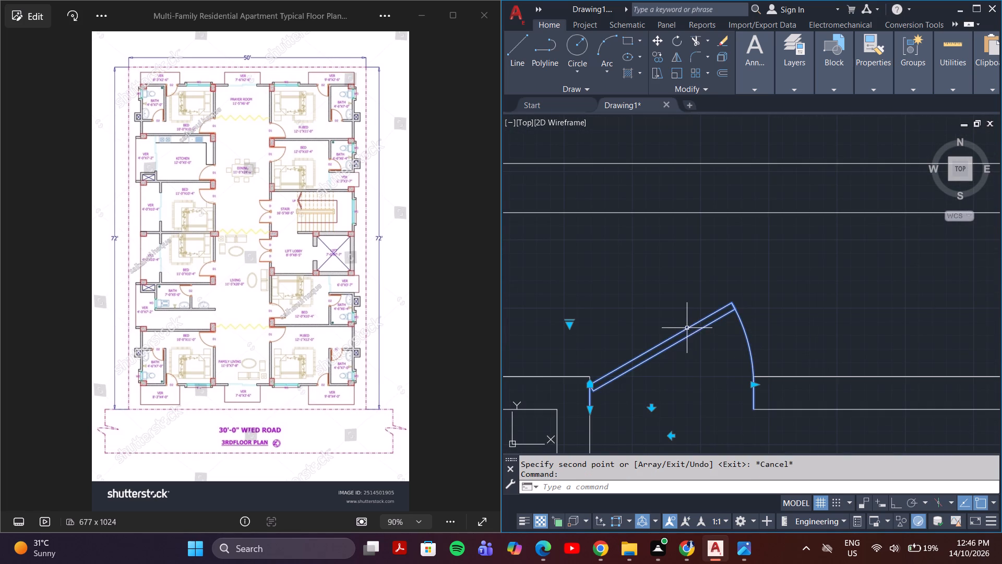
pyautogui.click(672, 440)
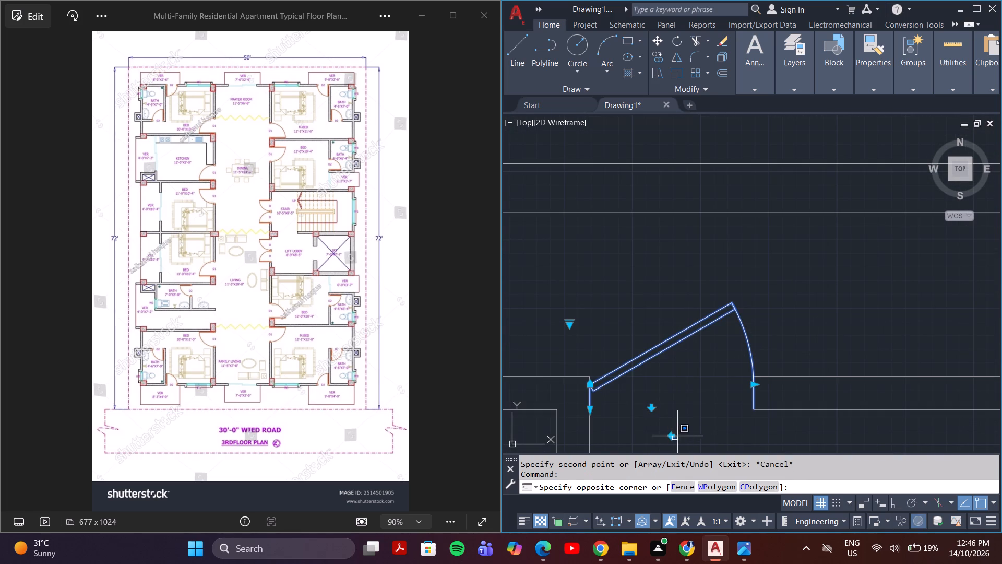
pyautogui.press('Escape')
pyautogui.click(653, 408)
pyautogui.scroll(-4, 678, 404)
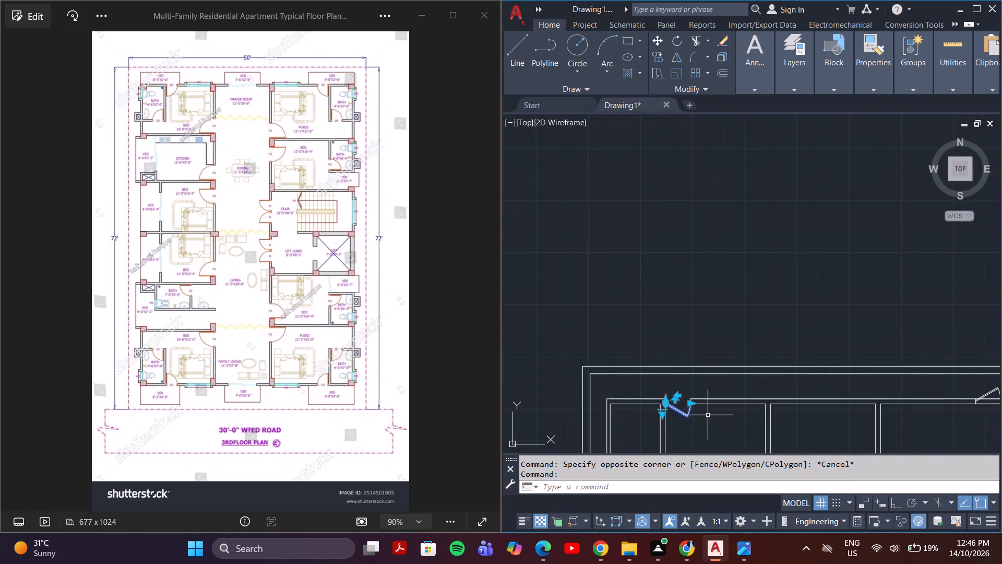
# Flip the top-right bedroom's outer door vertically and horizontally so that it hinges beside the bathroom partition and swings into the bedroom.
pyautogui.moveTo(800, 425); pyautogui.dragTo(620, 388, button='middle')
pyautogui.press('Escape')
pyautogui.scroll(3, 788, 360)
pyautogui.click(854, 352)
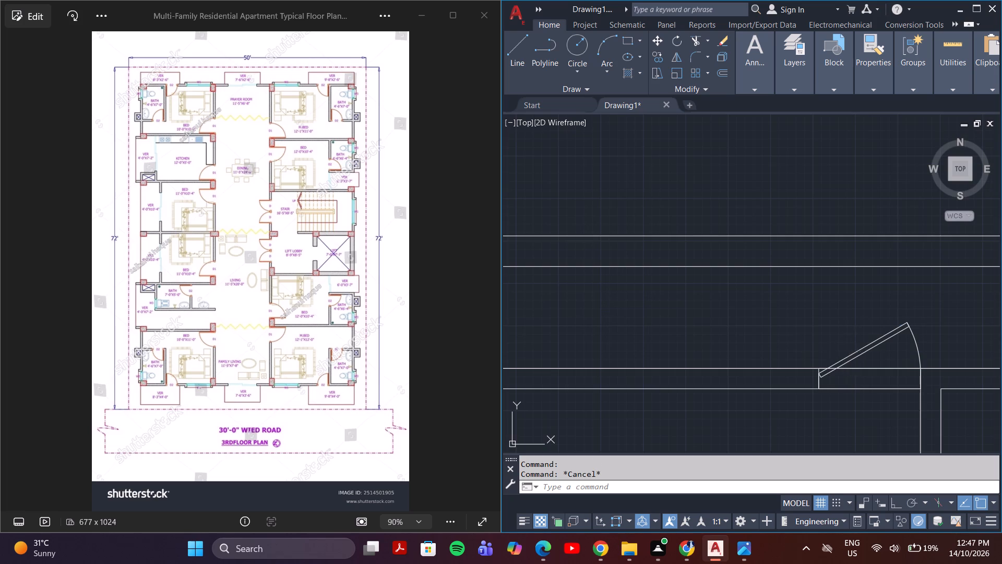
pyautogui.click(855, 385)
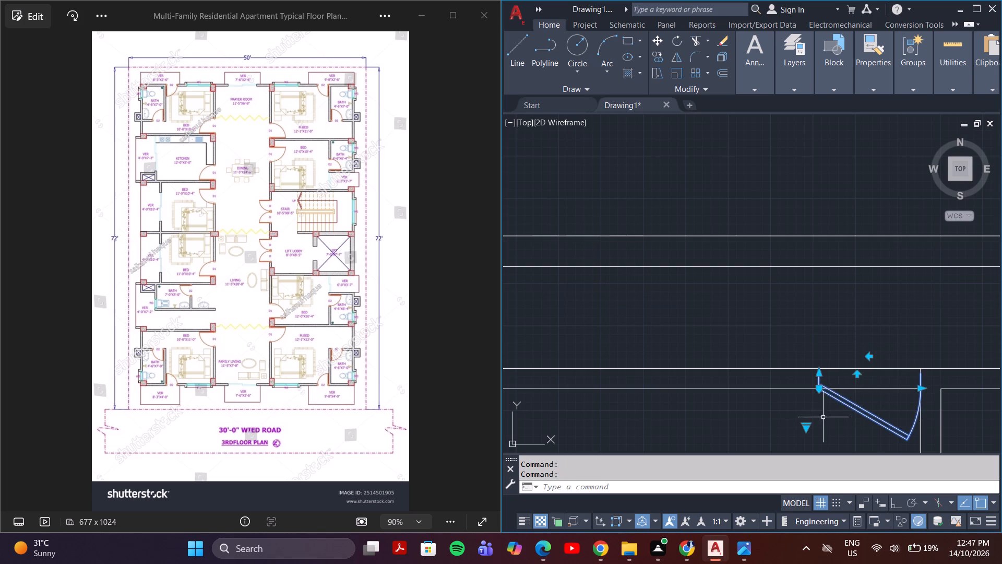
pyautogui.click(872, 355)
pyautogui.press('Escape')
# Trim the outer-wall lines that cross the top-right bedroom's door opening.
pyautogui.scroll(-3, 825, 379)
pyautogui.scroll(4, 820, 377)
pyautogui.scroll(-3, 820, 376)
pyautogui.scroll(-3, 749, 380)
pyautogui.moveTo(701, 373); pyautogui.dragTo(731, 379, button='middle')
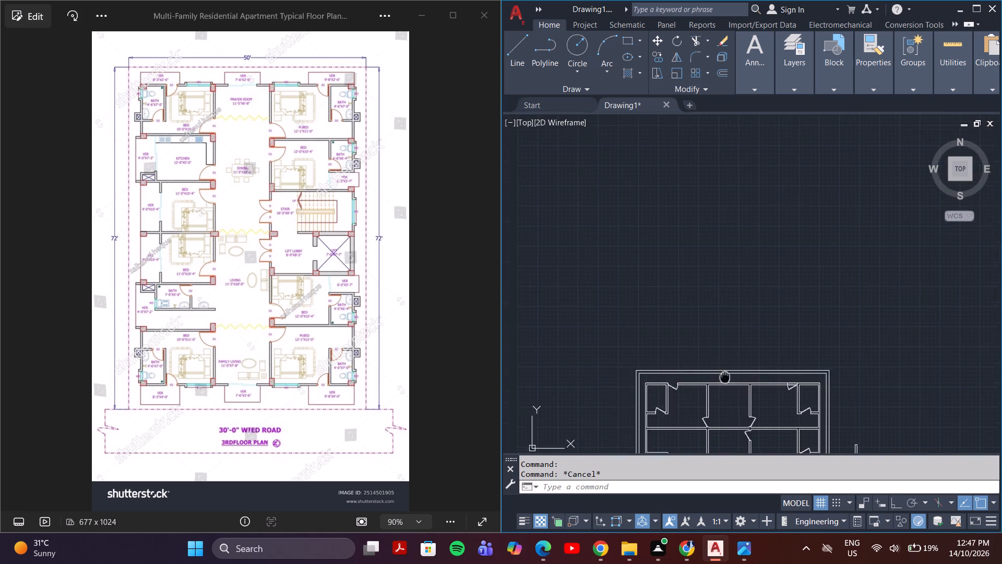
pyautogui.moveTo(731, 379); pyautogui.dragTo(755, 379, button='middle')
pyautogui.scroll(5, 710, 387)
pyautogui.scroll(-4, 710, 387)
pyautogui.moveTo(801, 382); pyautogui.dragTo(712, 380, button='middle')
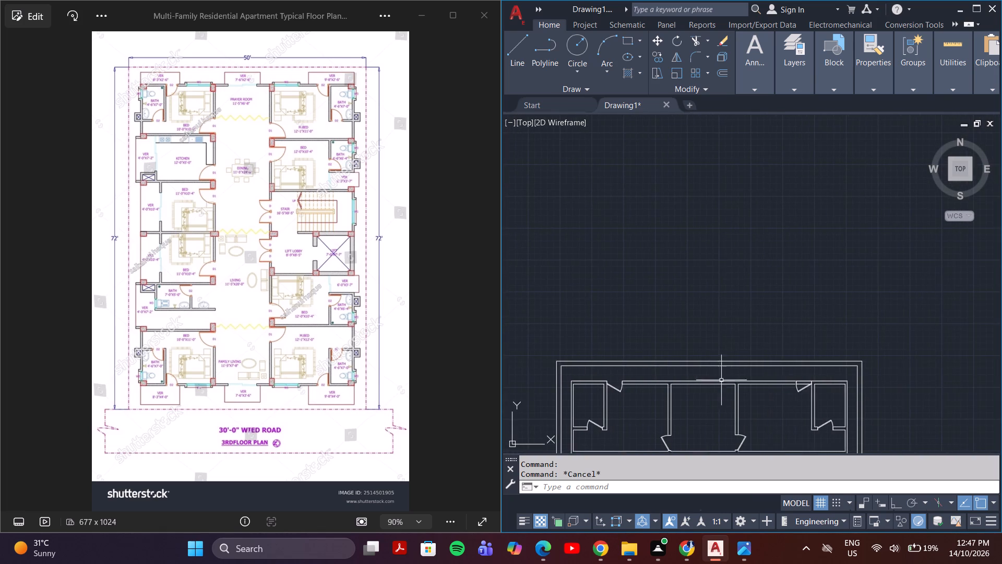
pyautogui.scroll(4, 802, 373)
pyautogui.moveTo(808, 399); pyautogui.dragTo(778, 300, button='middle')
pyautogui.write('tr')
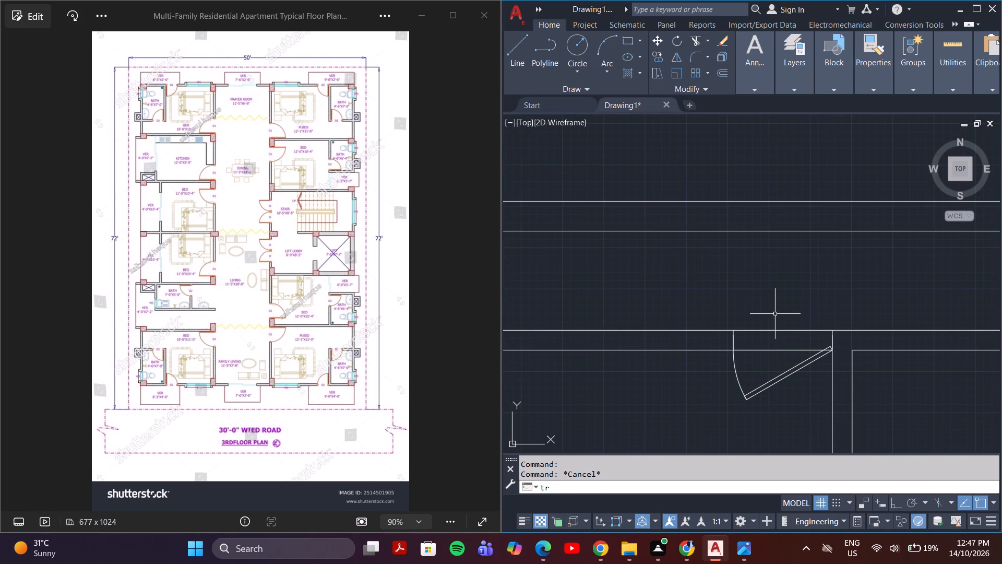
pyautogui.press('Return')
pyautogui.moveTo(770, 365); pyautogui.dragTo(770, 306)
# Trim the leftover wall-line piece at the hinge end of the top-right bedroom's outer door.
pyautogui.scroll(4, 816, 338)
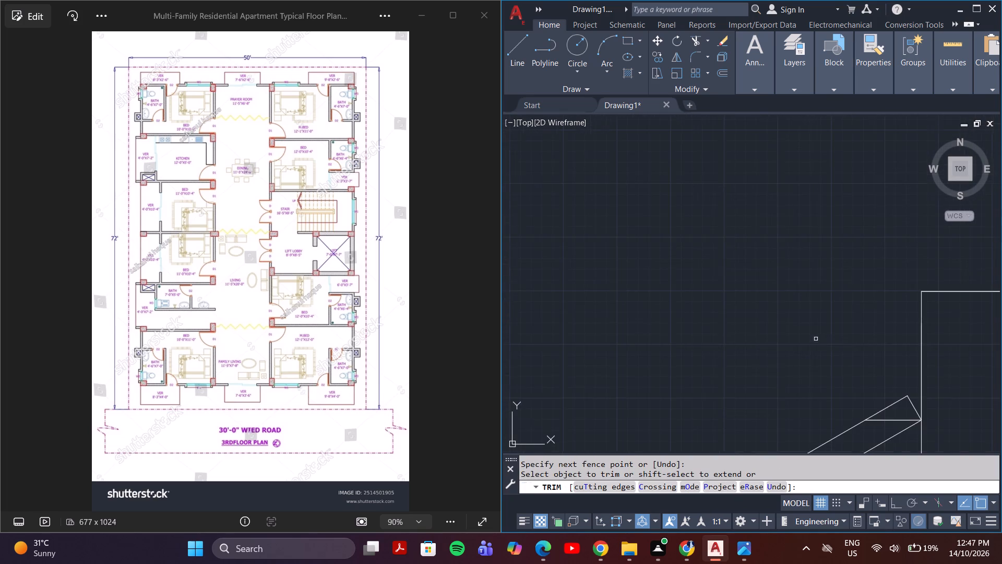
pyautogui.moveTo(839, 378); pyautogui.dragTo(782, 342, button='middle')
pyautogui.scroll(1, 783, 343)
pyautogui.click(872, 412)
pyautogui.scroll(-3, 854, 420)
pyautogui.scroll(4, 854, 418)
pyautogui.click(854, 418)
pyautogui.click(866, 407)
pyautogui.scroll(-3, 850, 406)
pyautogui.scroll(-1, 770, 345)
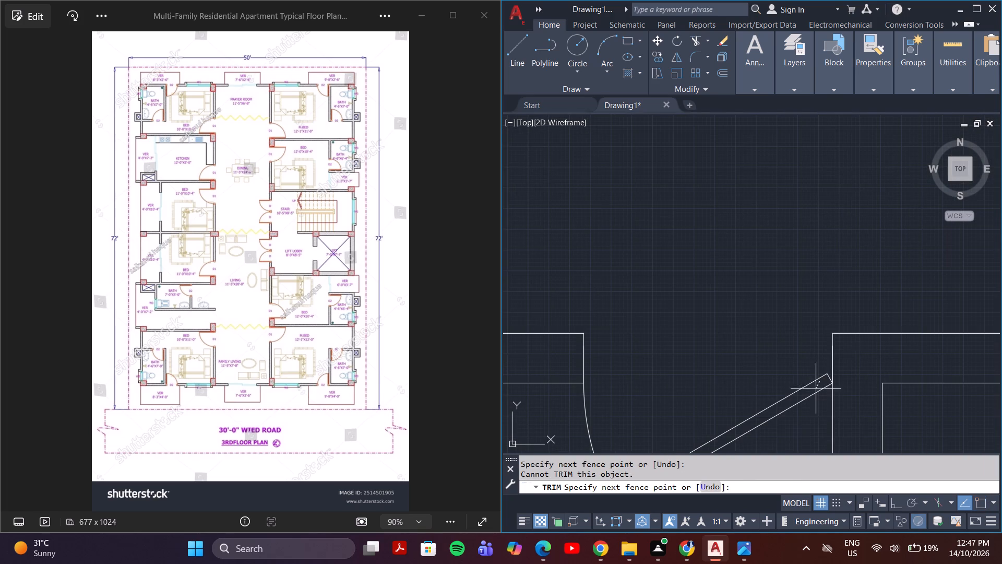
pyautogui.press('Escape')
# Offset the inner side-wall line of the bathroom block above the bottom-left bedroom by 5' into the room.
pyautogui.scroll(-2, 812, 389)
pyautogui.moveTo(768, 368); pyautogui.dragTo(796, 320, button='middle')
pyautogui.scroll(-5, 794, 320)
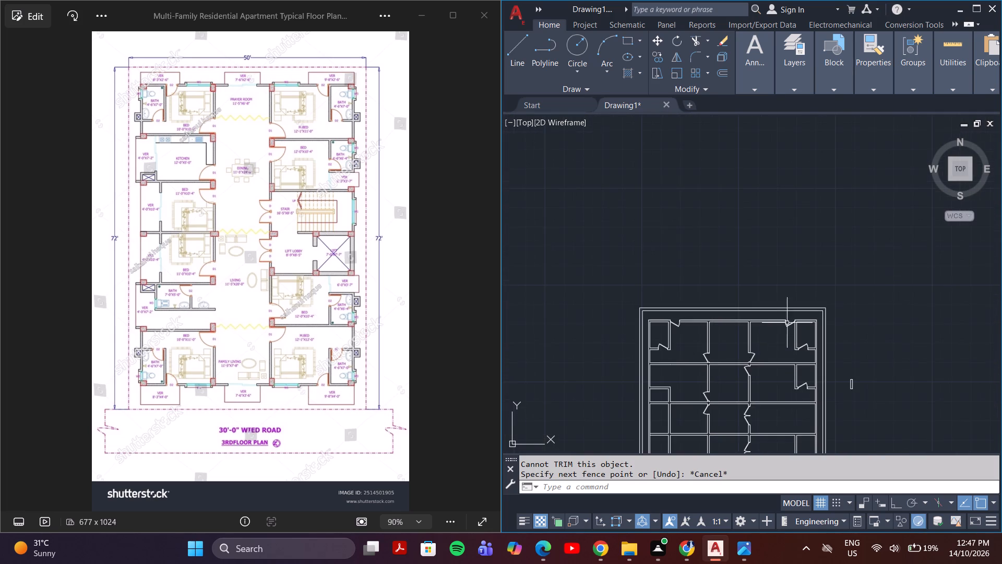
pyautogui.moveTo(781, 360); pyautogui.dragTo(679, 199, button='middle')
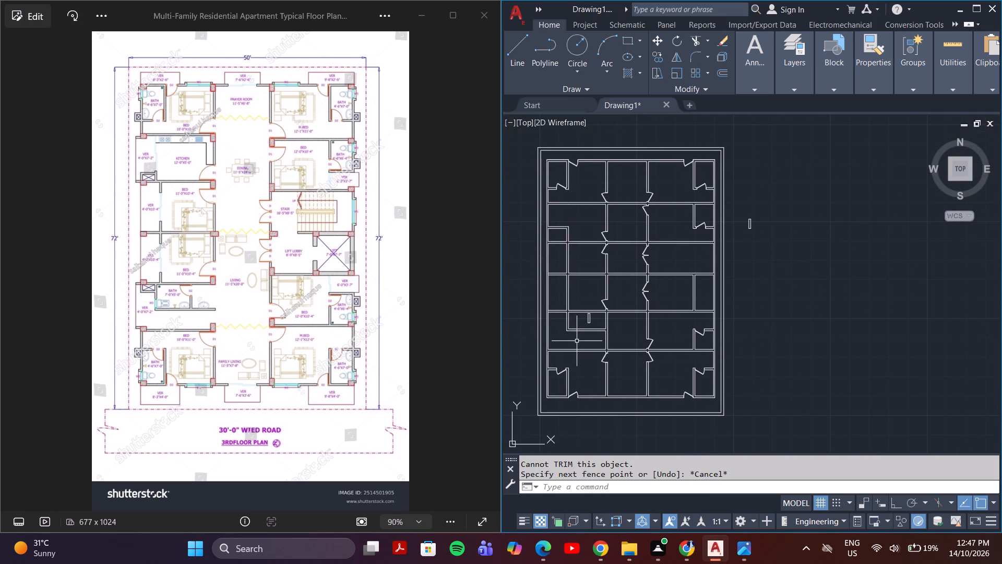
pyautogui.scroll(3, 564, 335)
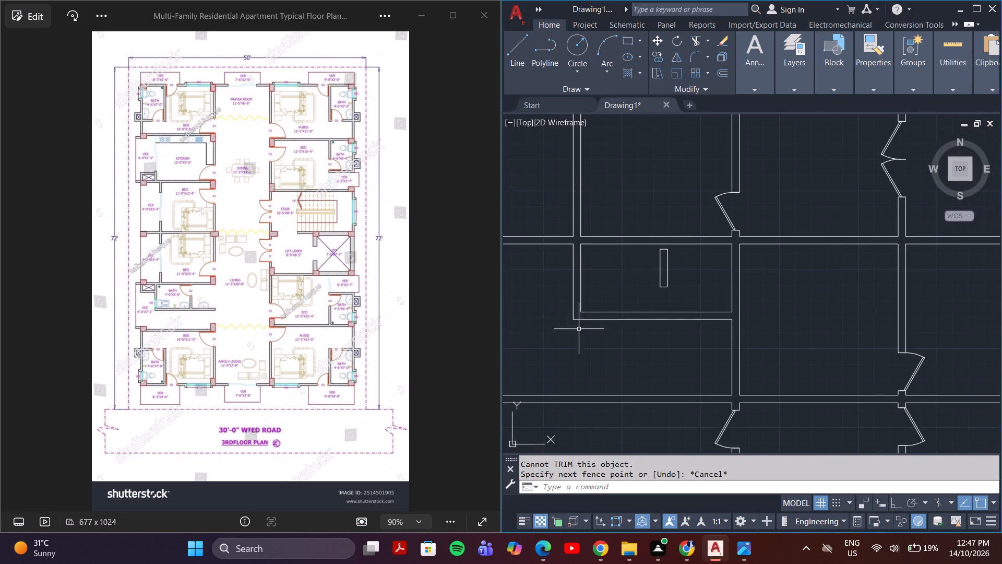
pyautogui.click(582, 272)
pyautogui.press('o')
pyautogui.press('Return')
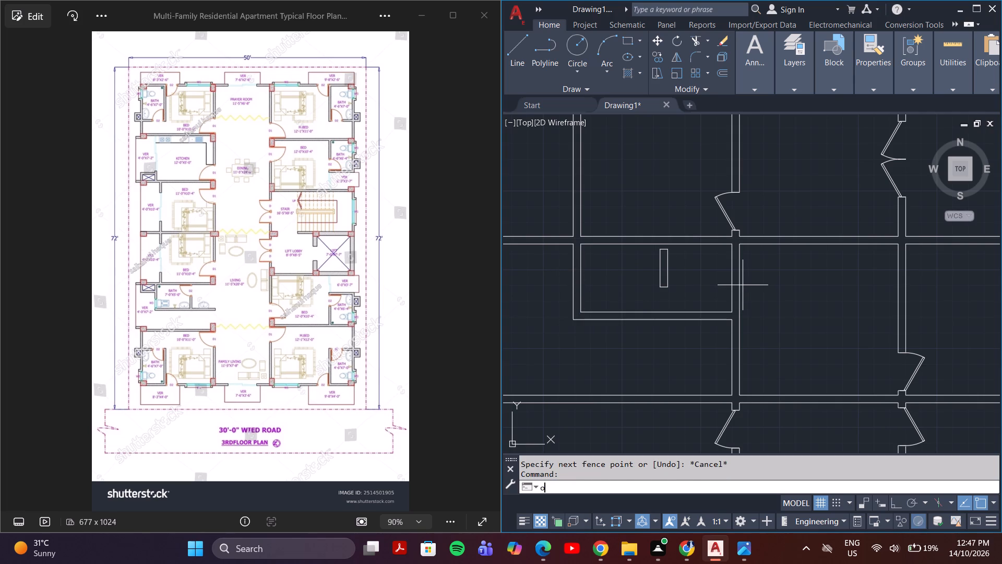
pyautogui.write("5'")
pyautogui.press('Return')
pyautogui.press('\\')
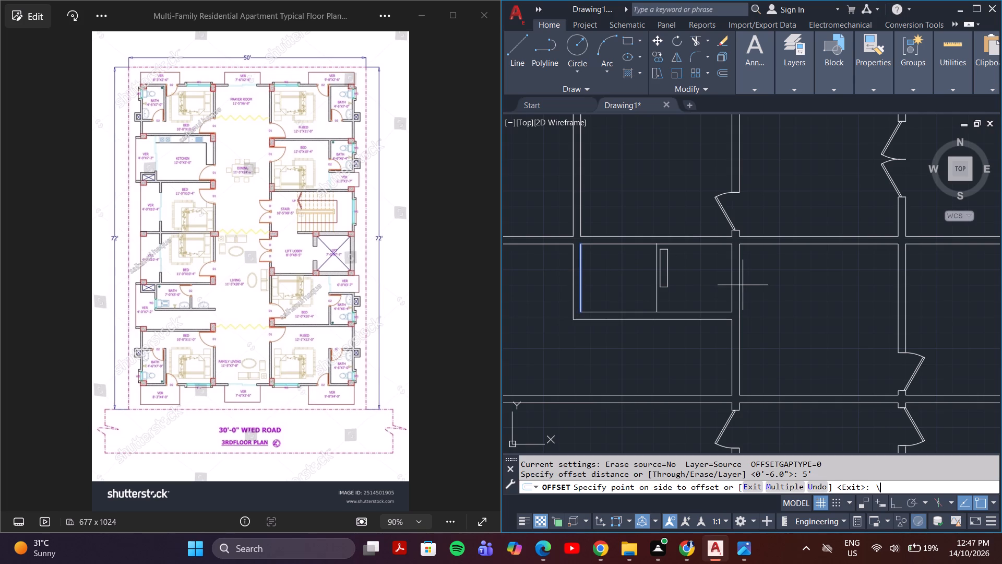
pyautogui.click(707, 287)
pyautogui.click(689, 283)
pyautogui.press('Escape')
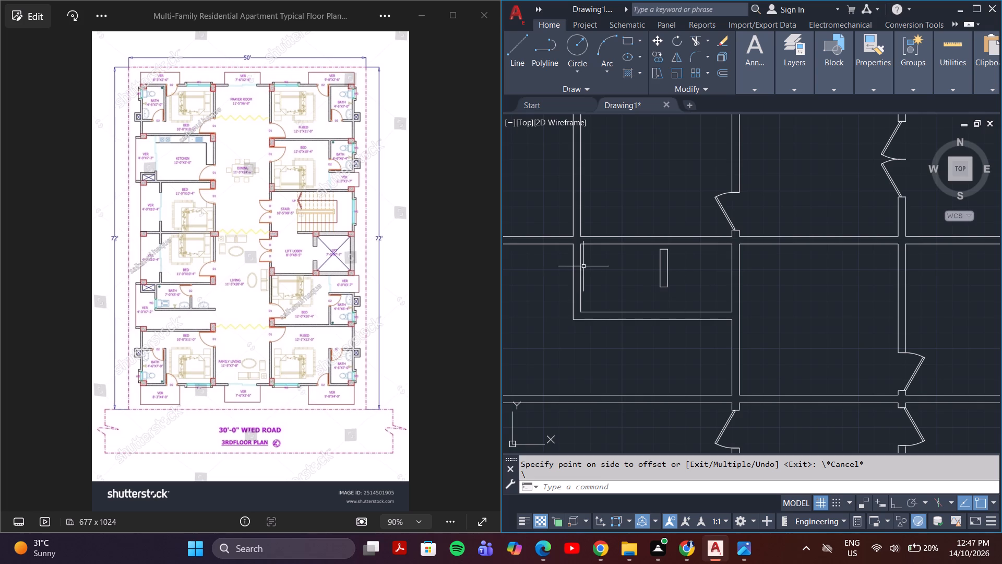
pyautogui.press('space')
pyautogui.press('space')
pyautogui.click(580, 278)
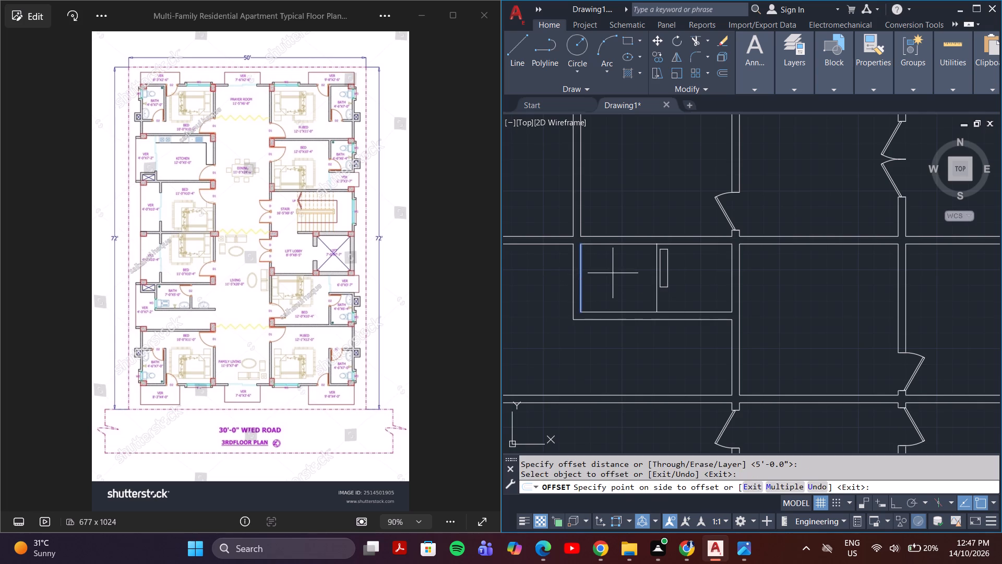
pyautogui.click(614, 273)
pyautogui.press('Escape')
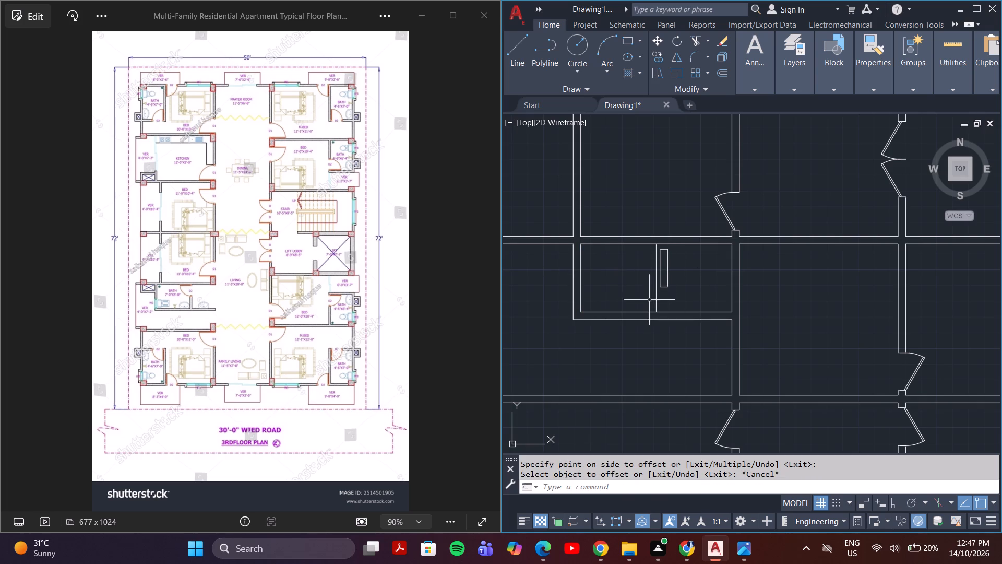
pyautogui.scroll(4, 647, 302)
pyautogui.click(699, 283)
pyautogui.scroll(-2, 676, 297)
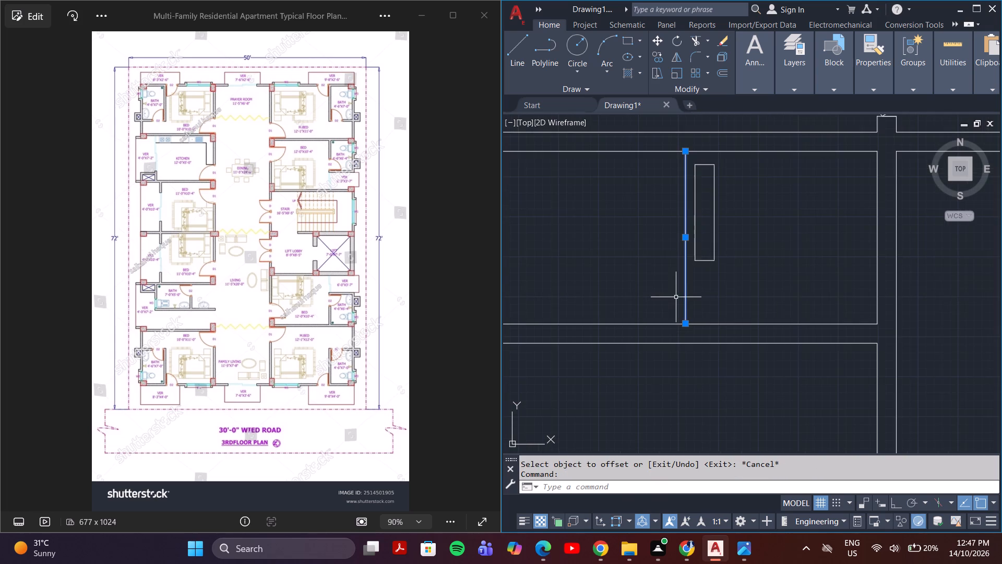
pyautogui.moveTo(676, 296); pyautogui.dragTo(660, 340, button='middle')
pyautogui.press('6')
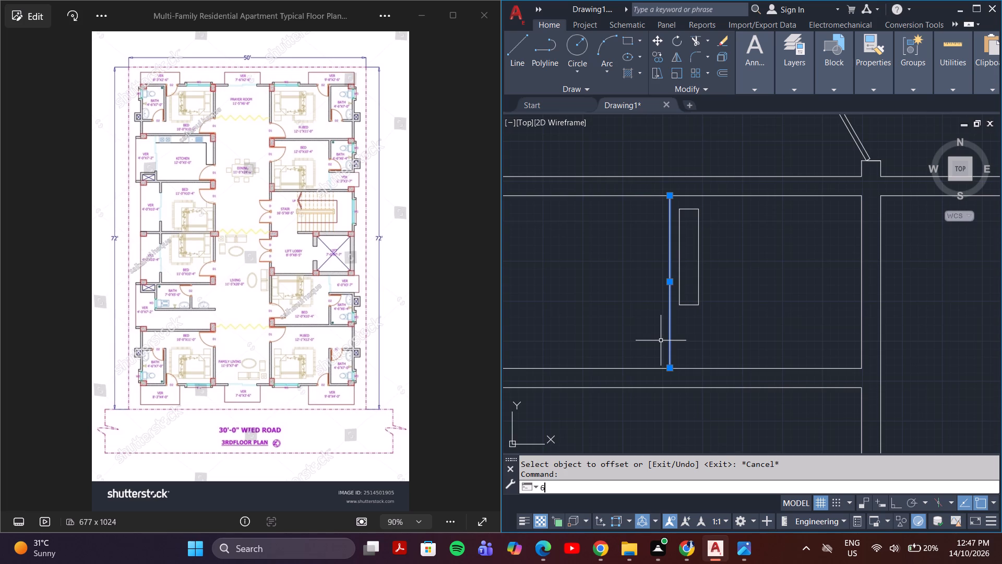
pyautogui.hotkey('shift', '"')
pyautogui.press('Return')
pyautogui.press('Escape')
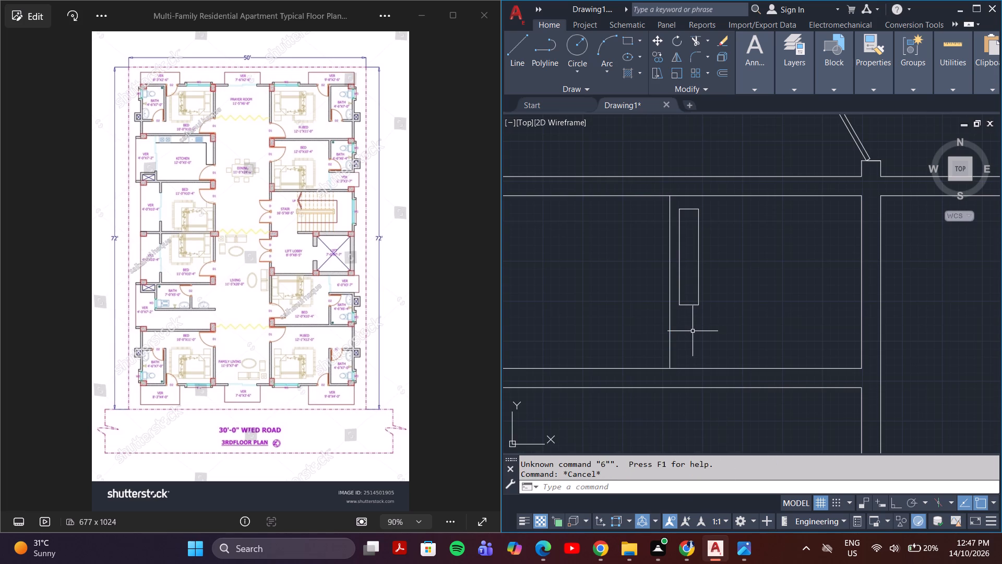
# Offset the new partition line in the bathroom block by 6" toward the central hall to give the partition its thickness.
pyautogui.press('o')
pyautogui.press('Return')
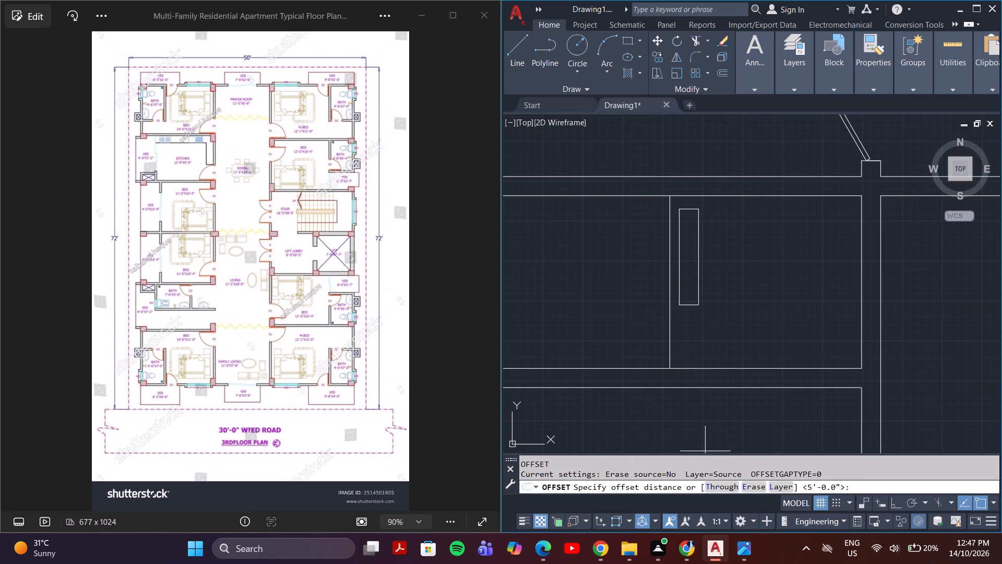
pyautogui.click(861, 487)
pyautogui.write('6"')
pyautogui.press('Return')
pyautogui.click(669, 324)
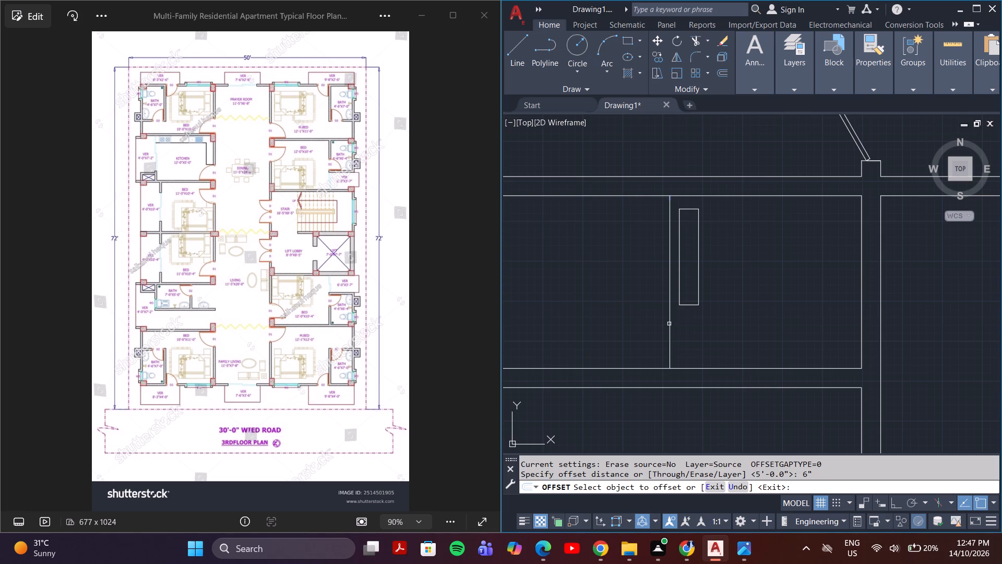
pyautogui.click(683, 320)
pyautogui.press('Escape')
# Move the door-opening rectangle sideways so that it sits between the two lines of the new bathroom partition.
pyautogui.click(693, 308)
pyautogui.press('Escape')
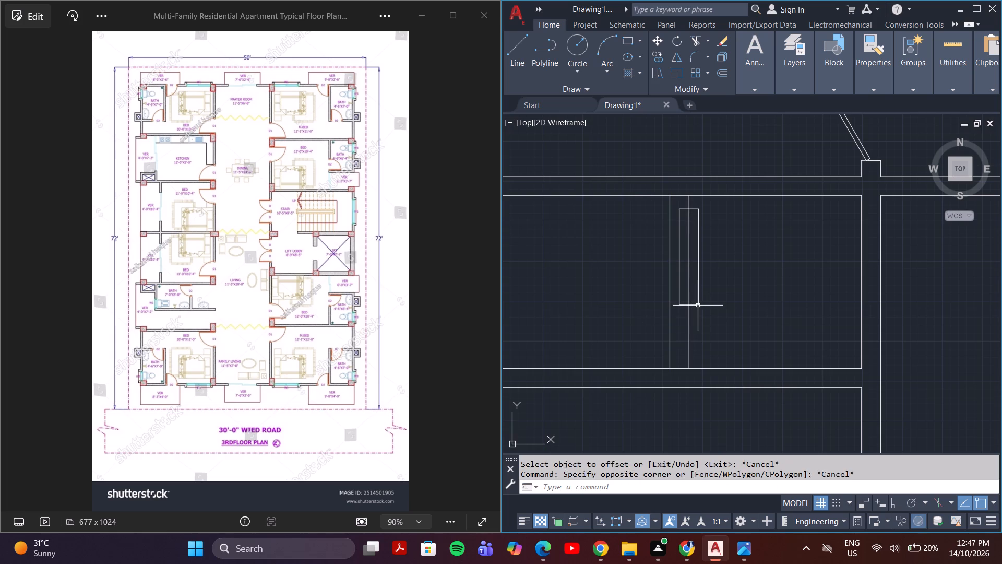
pyautogui.click(698, 305)
pyautogui.press('m')
pyautogui.press('Return')
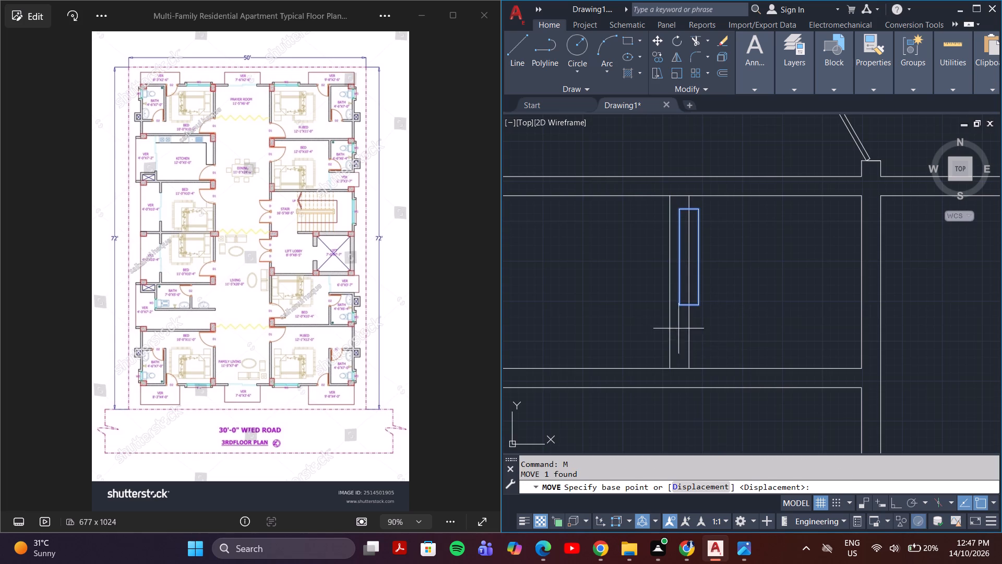
pyautogui.click(680, 305)
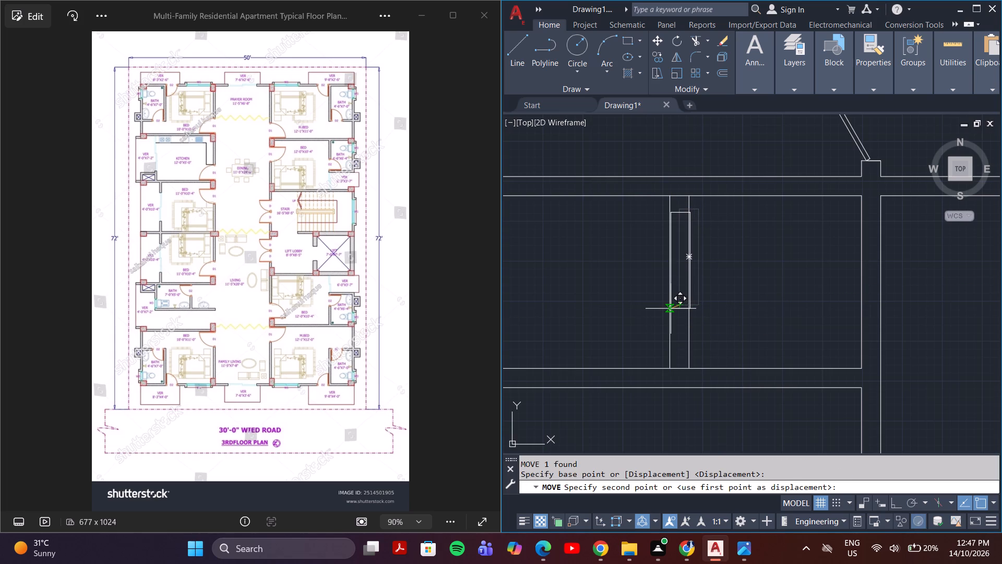
pyautogui.click(670, 305)
pyautogui.press('Escape')
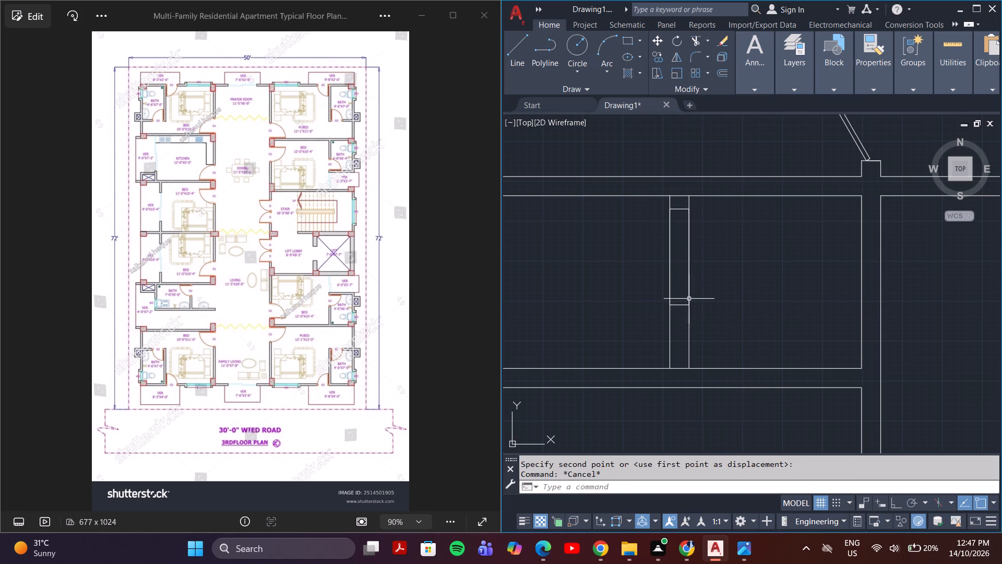
# Trim the partition lines between the ends of the rectangle to open a doorway in the new bathroom partition.
pyautogui.scroll(-4, 697, 278)
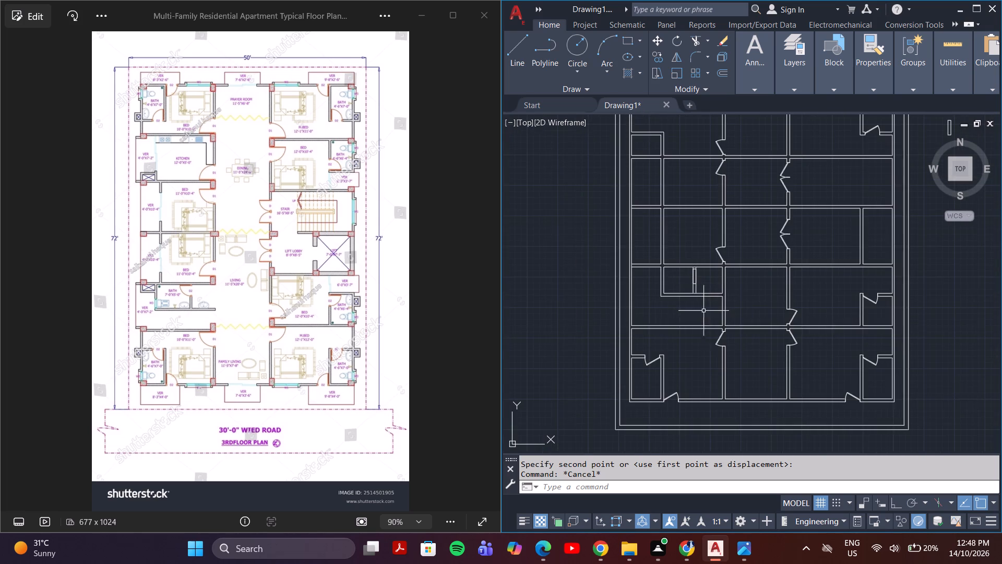
pyautogui.scroll(2, 705, 302)
pyautogui.moveTo(698, 273); pyautogui.dragTo(698, 278, button='middle')
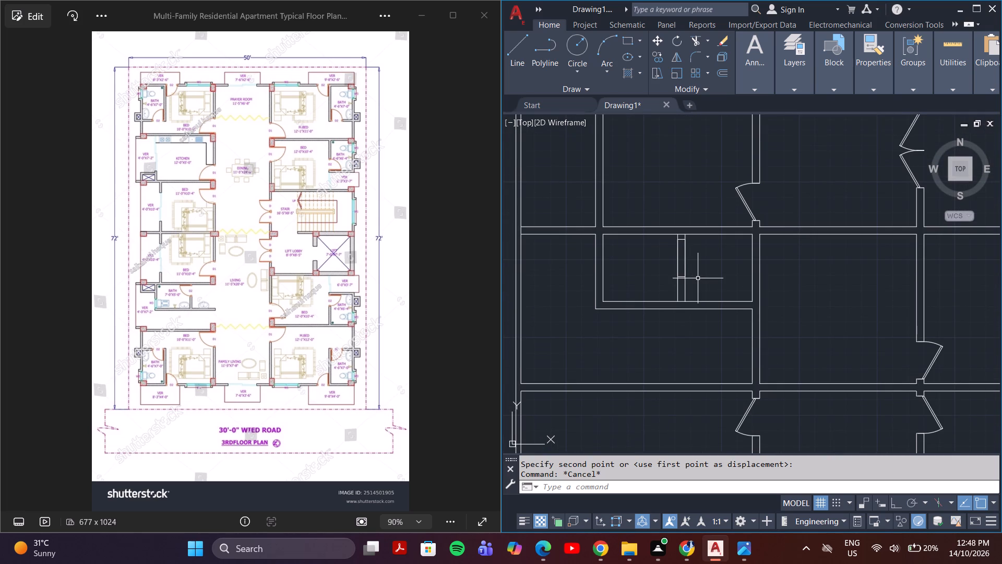
pyautogui.write('tr')
pyautogui.press('Return')
pyautogui.moveTo(698, 261); pyautogui.dragTo(662, 256)
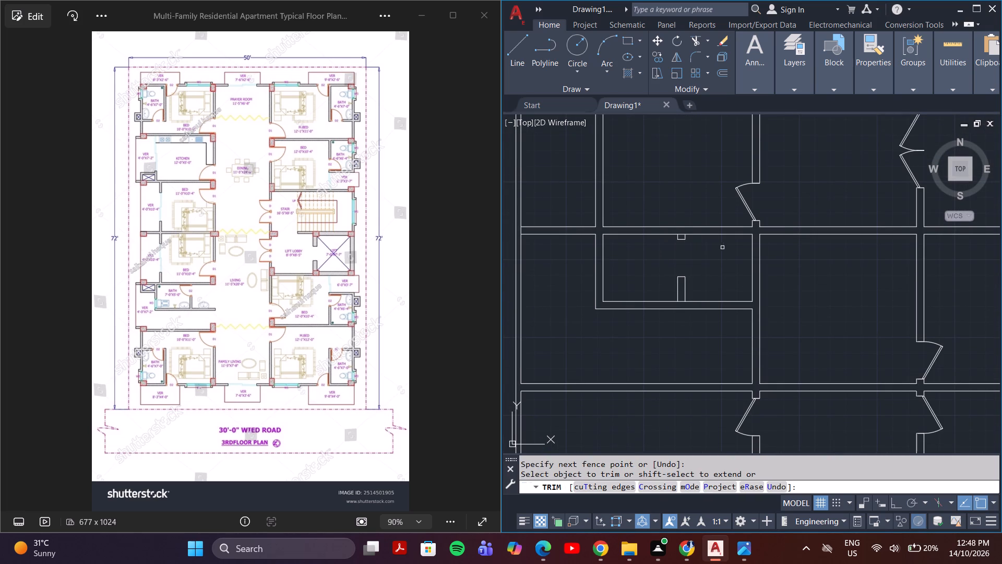
pyautogui.press('Escape')
# Copy the door of the bedroom above the bathroom block from its jamb corner to the lower jamb corner of the partition doorway.
pyautogui.click(746, 202)
pyautogui.scroll(4, 757, 225)
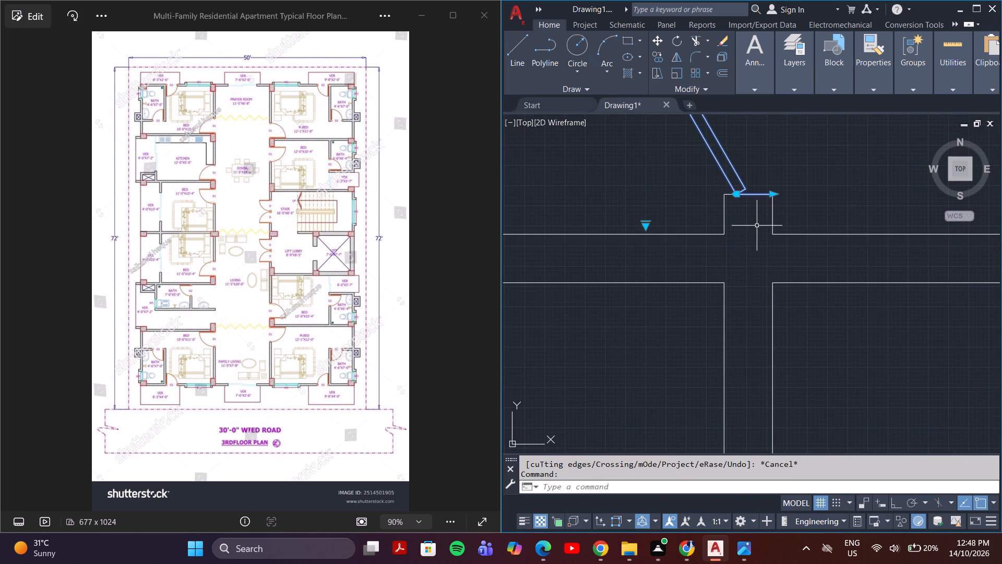
pyautogui.press('m')
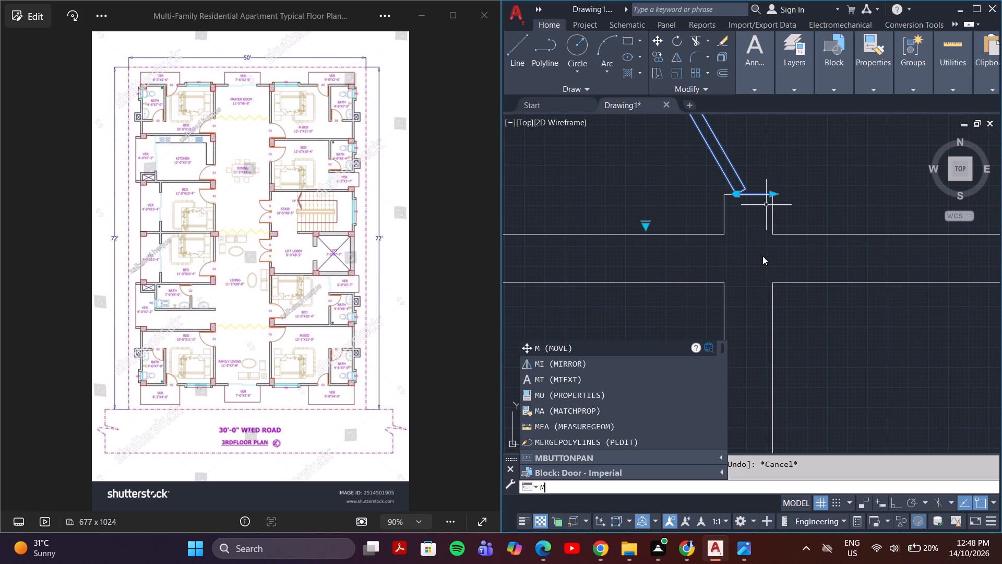
pyautogui.press('BackSpace')
pyautogui.write('co')
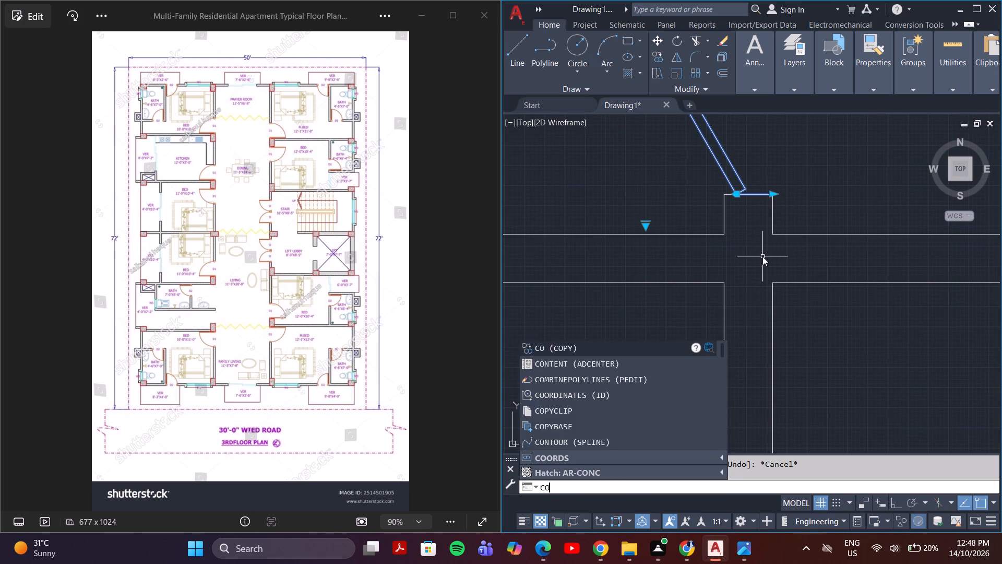
pyautogui.press('Return')
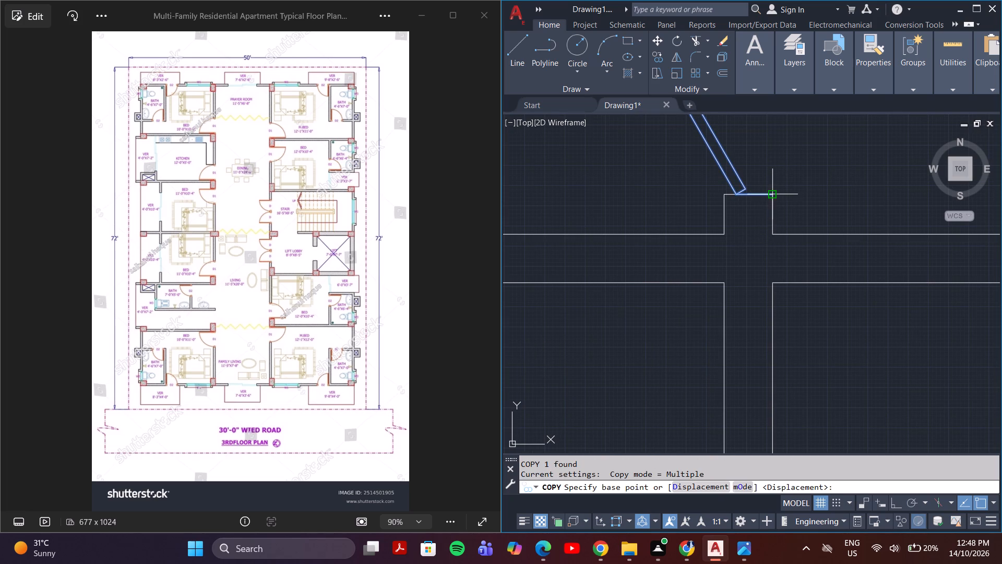
pyautogui.click(772, 195)
pyautogui.moveTo(709, 277); pyautogui.dragTo(764, 228, button='middle')
pyautogui.scroll(-3, 714, 251)
pyautogui.scroll(4, 620, 309)
pyautogui.click(639, 364)
pyautogui.scroll(-4, 648, 321)
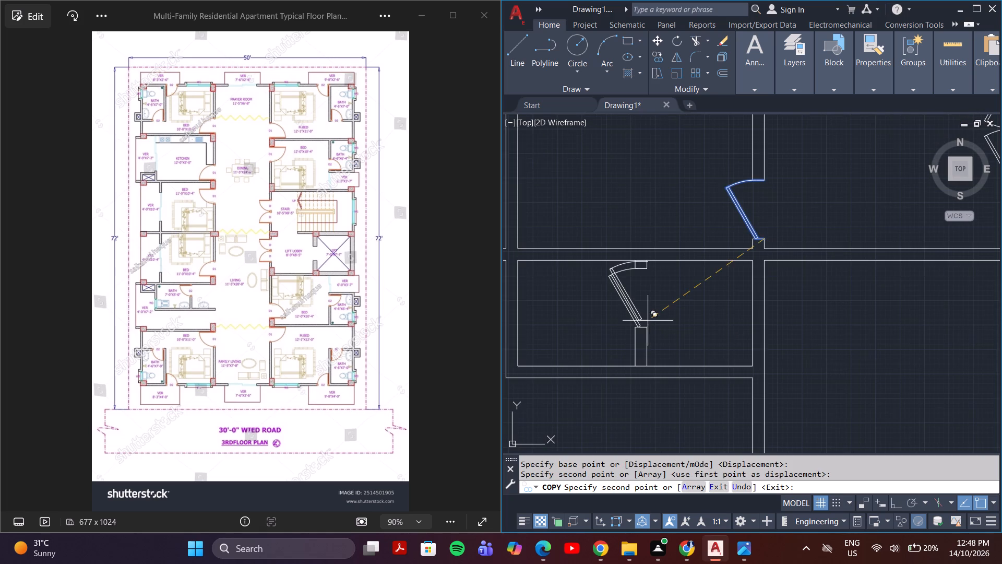
pyautogui.press('Escape')
# Flip the copied bathroom door along the partition so that it hinges at the upper end of the doorway.
pyautogui.click(629, 306)
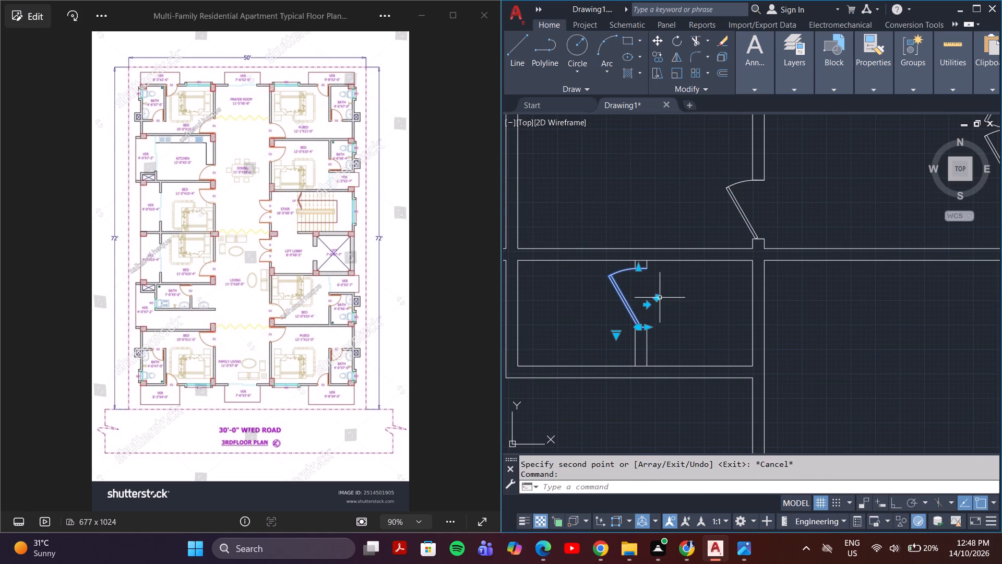
pyautogui.click(656, 300)
pyautogui.scroll(-2, 662, 307)
pyautogui.press('Escape')
pyautogui.scroll(-3, 669, 311)
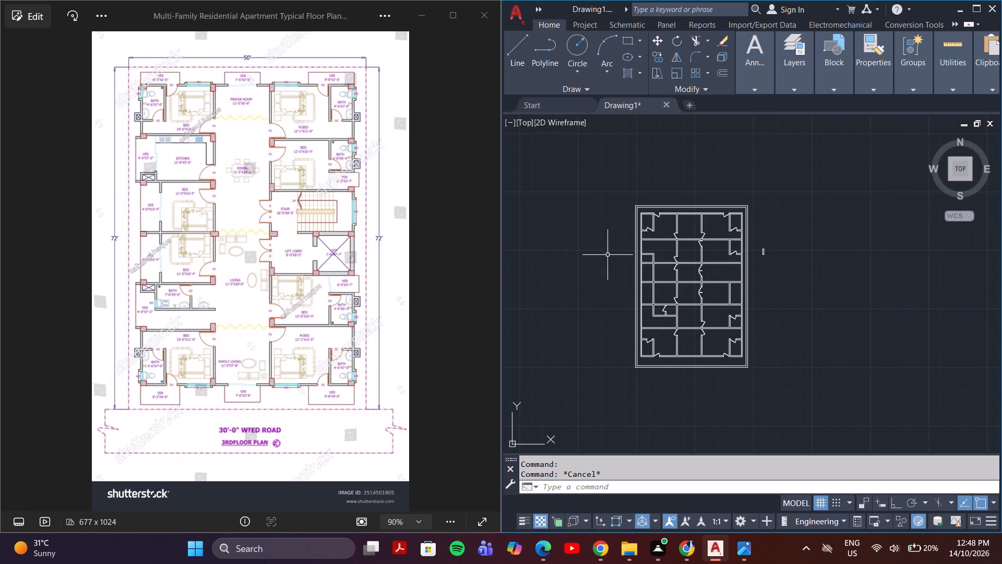
# Examine the drafted rooms, doors and outer boundary of the plan against the enlarged reference image.
pyautogui.scroll(2, 177, 185)
pyautogui.scroll(2, 655, 280)
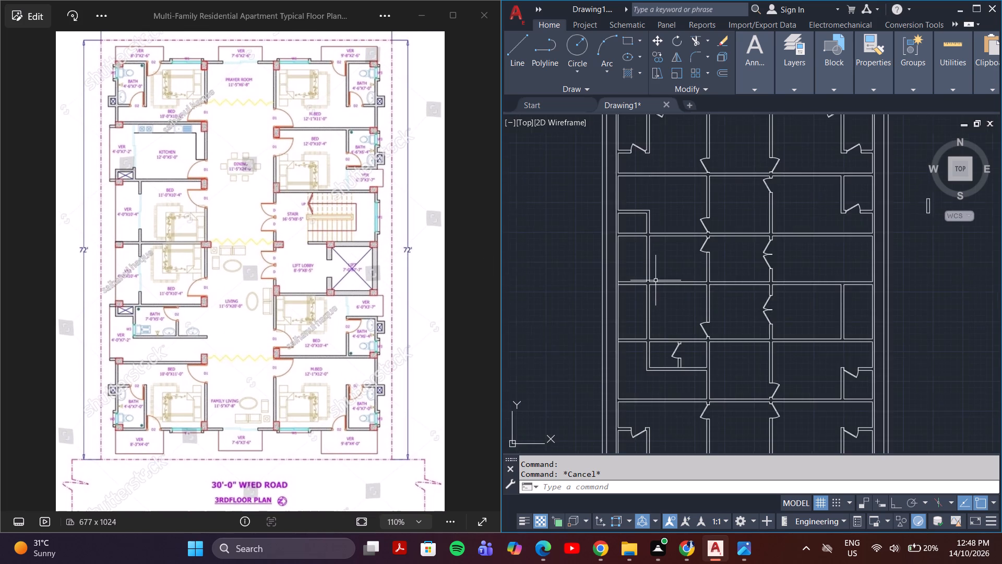
pyautogui.scroll(-1, 655, 280)
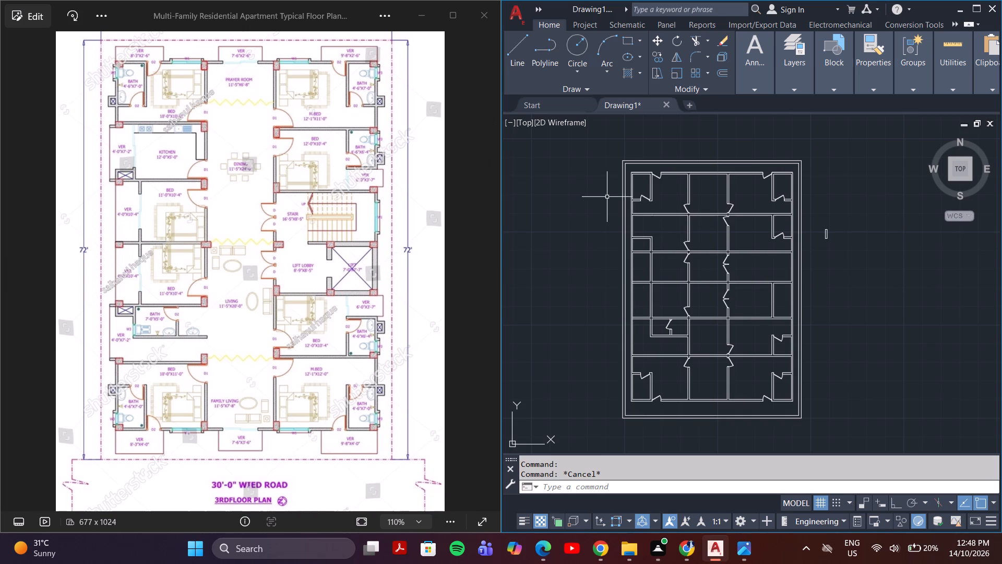
pyautogui.moveTo(669, 236); pyautogui.dragTo(599, 259, button='middle')
pyautogui.scroll(2, 567, 266)
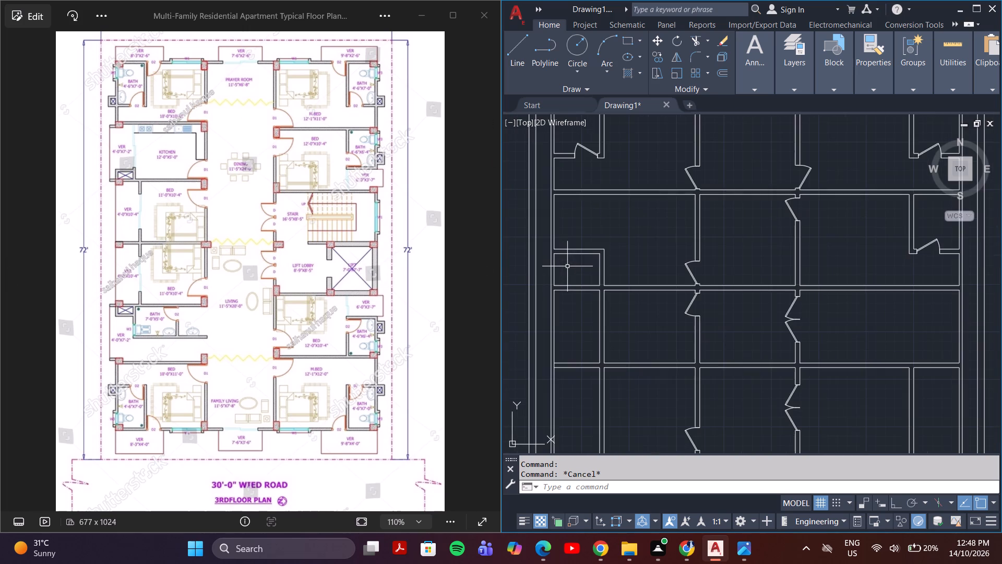
pyautogui.scroll(3, 551, 266)
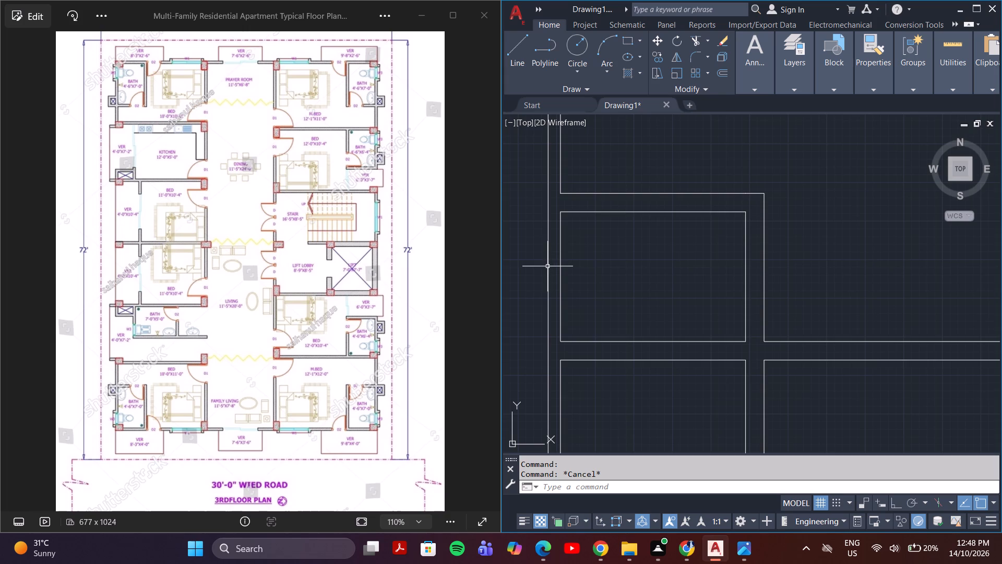
pyautogui.scroll(-3, 547, 266)
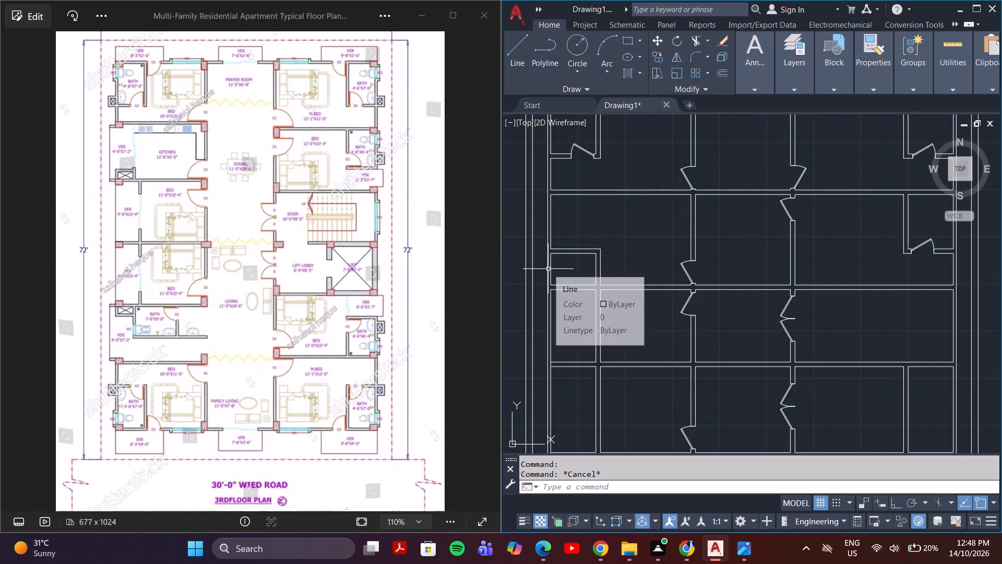
pyautogui.scroll(-2, 548, 272)
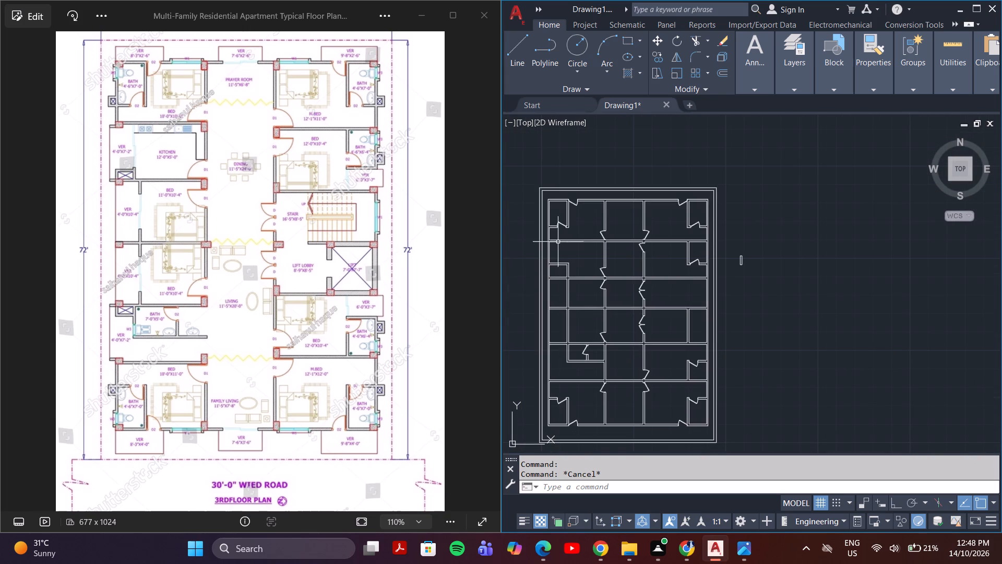
pyautogui.scroll(2, 538, 204)
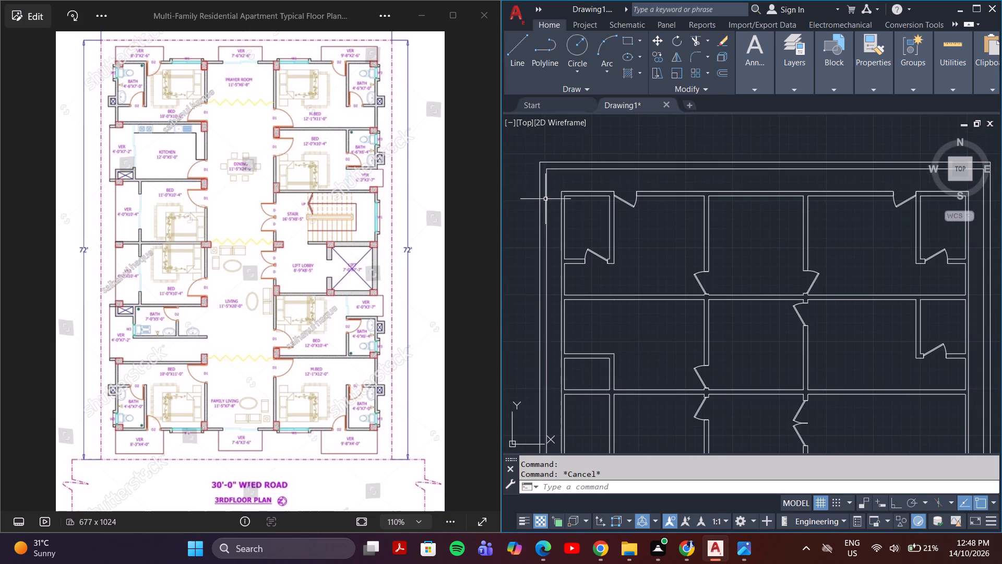
pyautogui.click(546, 198)
pyautogui.click(576, 169)
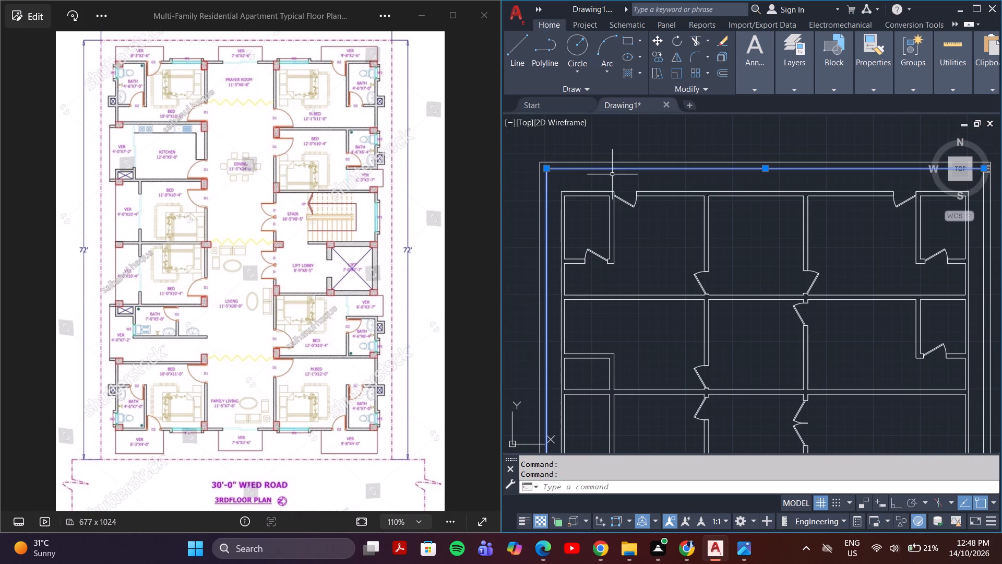
pyautogui.scroll(-2, 612, 174)
pyautogui.scroll(2, 750, 210)
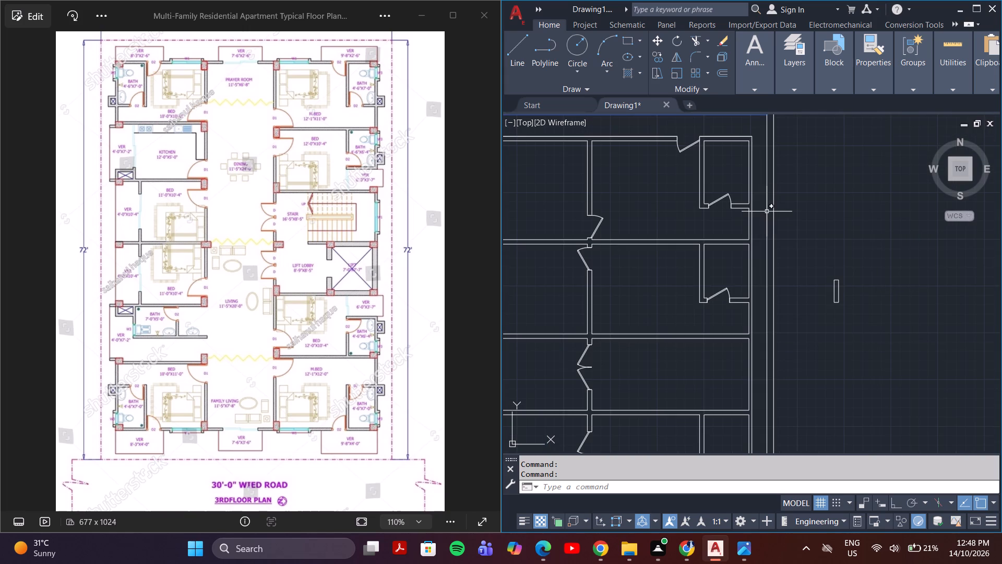
pyautogui.press('Escape')
pyautogui.scroll(-4, 749, 220)
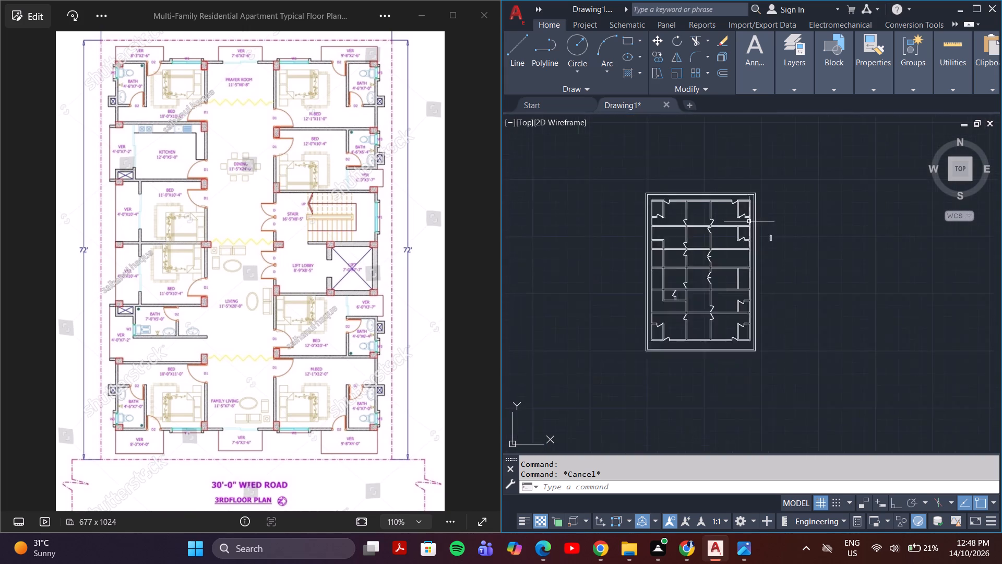
pyautogui.scroll(3, 739, 226)
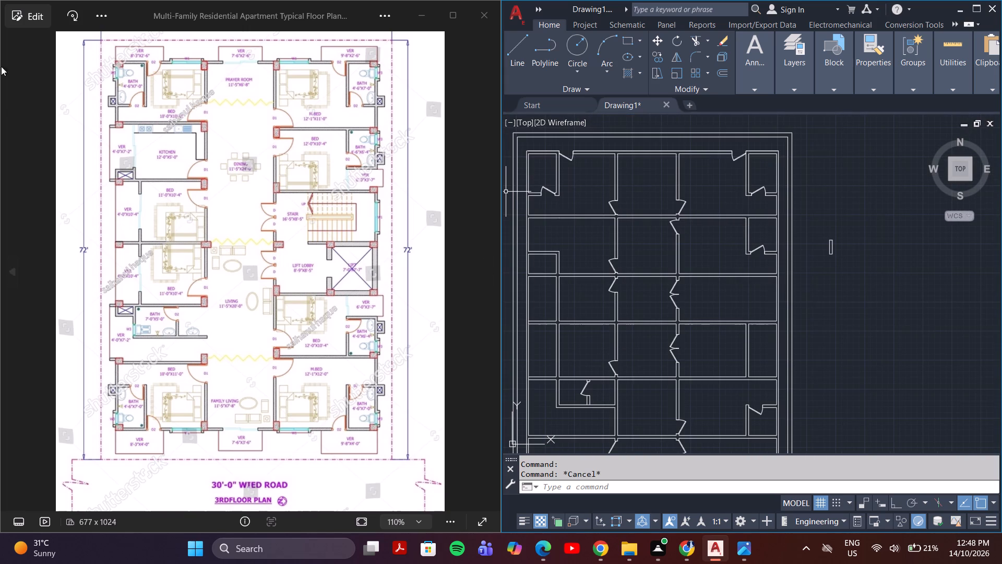
pyautogui.scroll(-1, 595, 260)
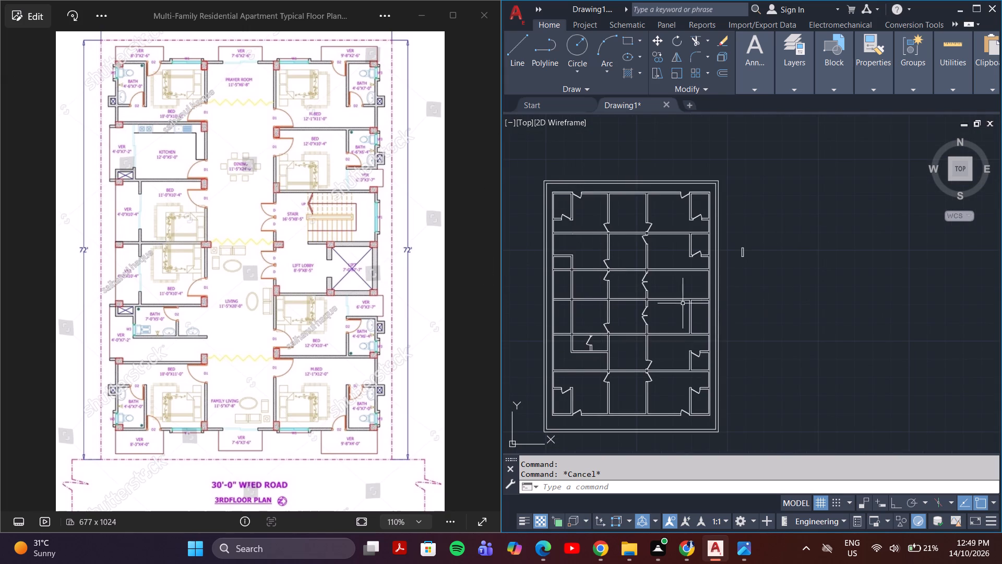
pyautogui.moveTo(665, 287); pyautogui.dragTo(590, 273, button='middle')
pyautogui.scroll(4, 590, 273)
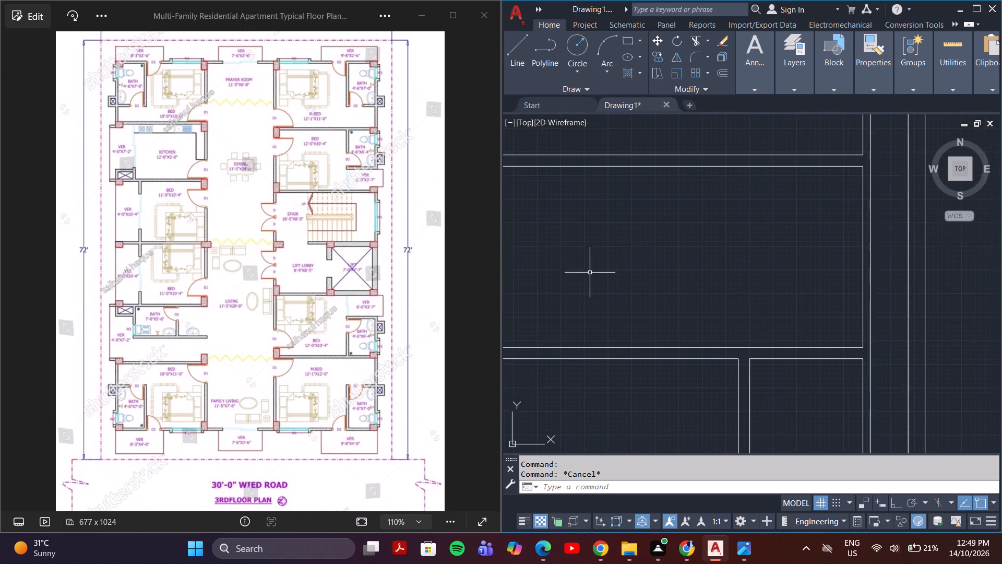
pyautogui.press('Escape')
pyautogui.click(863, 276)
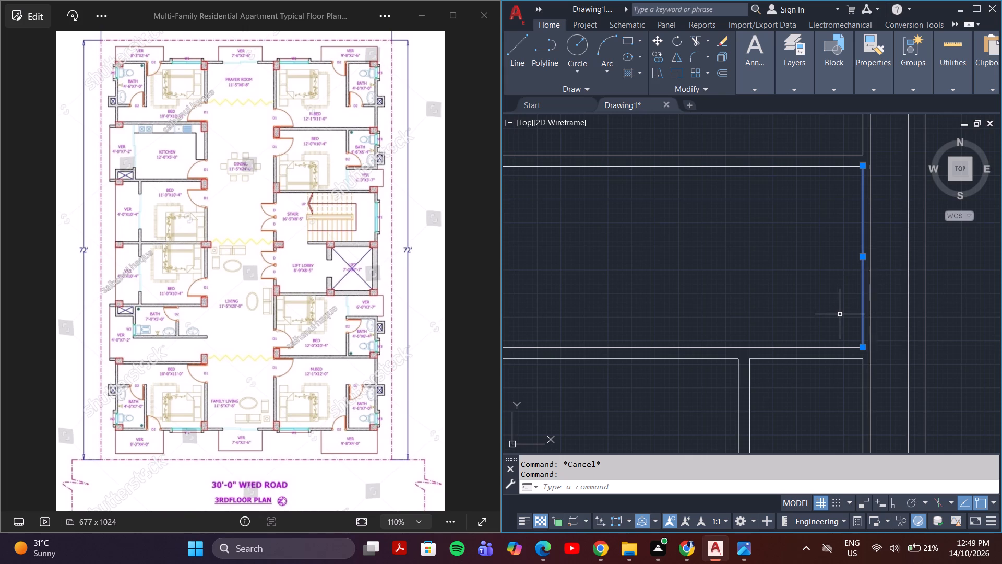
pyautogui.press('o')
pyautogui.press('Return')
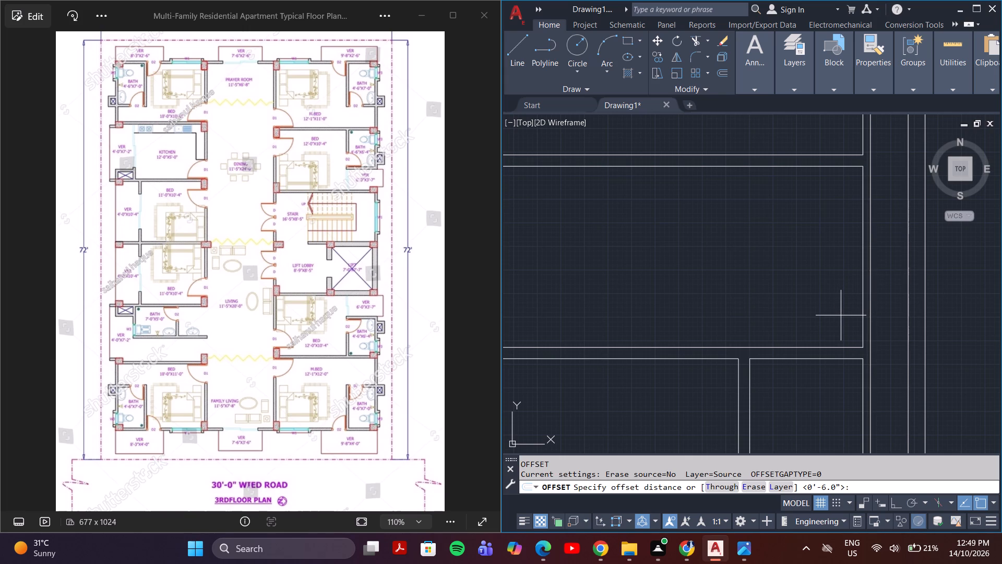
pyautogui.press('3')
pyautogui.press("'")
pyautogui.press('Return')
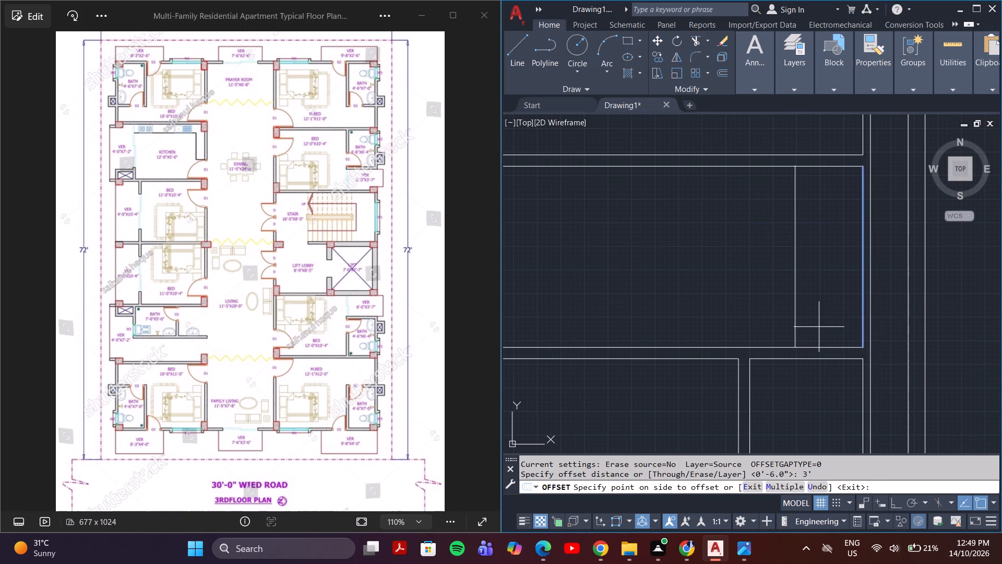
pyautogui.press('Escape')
# Offset the inner face line of the stair room's exterior wall 4' into the room.
pyautogui.press('space')
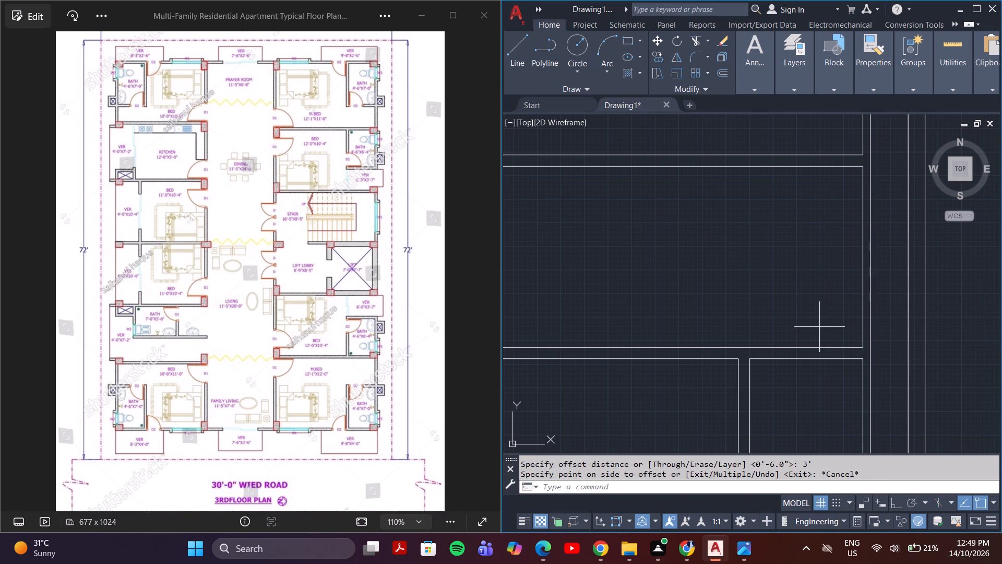
pyautogui.write("4'")
pyautogui.press('Return')
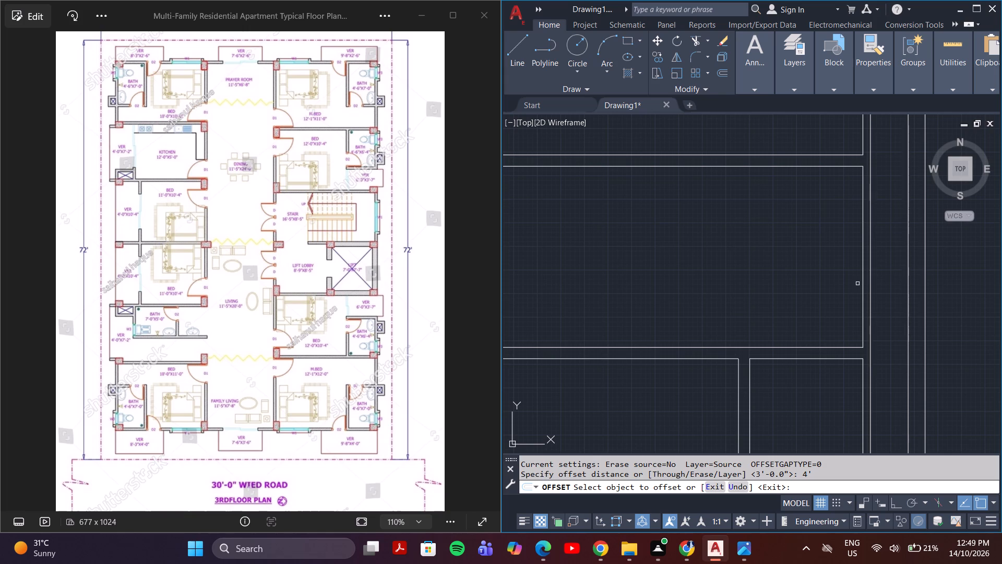
pyautogui.click(863, 284)
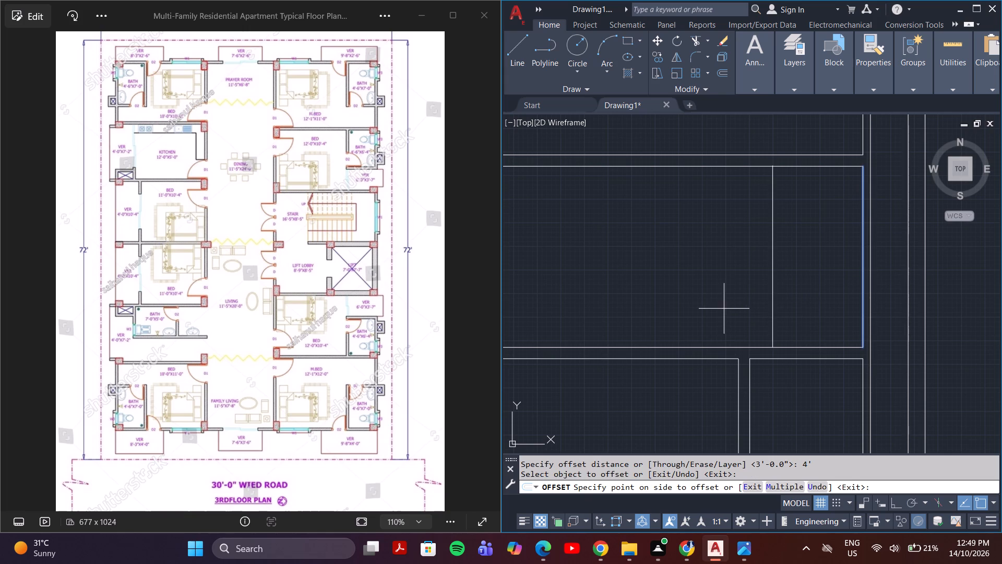
pyautogui.click(706, 286)
pyautogui.press('Escape')
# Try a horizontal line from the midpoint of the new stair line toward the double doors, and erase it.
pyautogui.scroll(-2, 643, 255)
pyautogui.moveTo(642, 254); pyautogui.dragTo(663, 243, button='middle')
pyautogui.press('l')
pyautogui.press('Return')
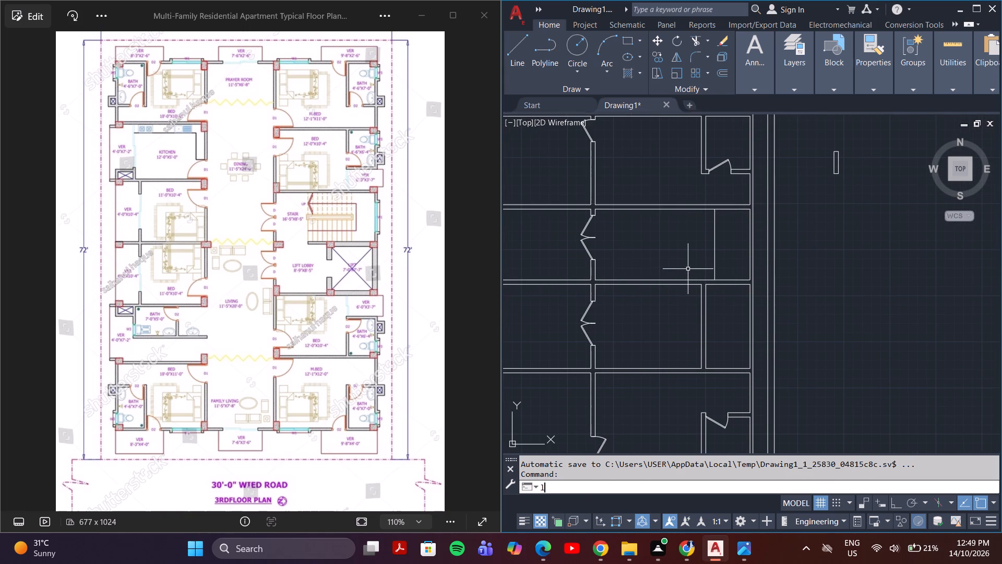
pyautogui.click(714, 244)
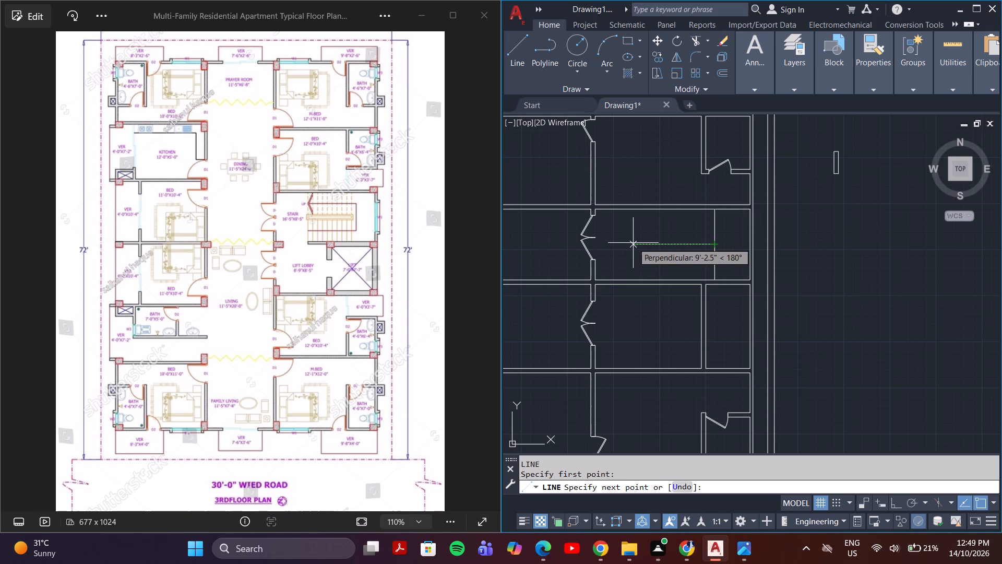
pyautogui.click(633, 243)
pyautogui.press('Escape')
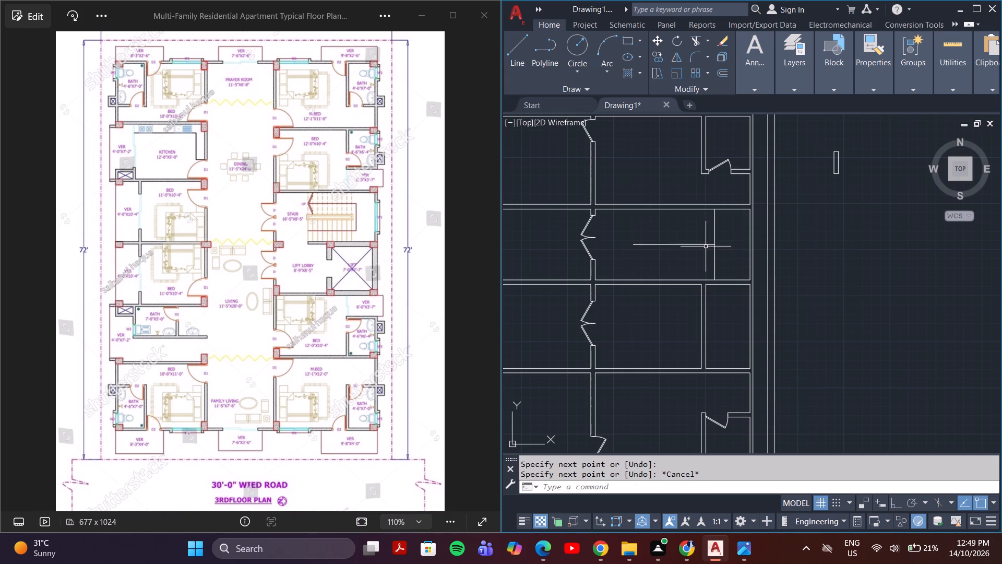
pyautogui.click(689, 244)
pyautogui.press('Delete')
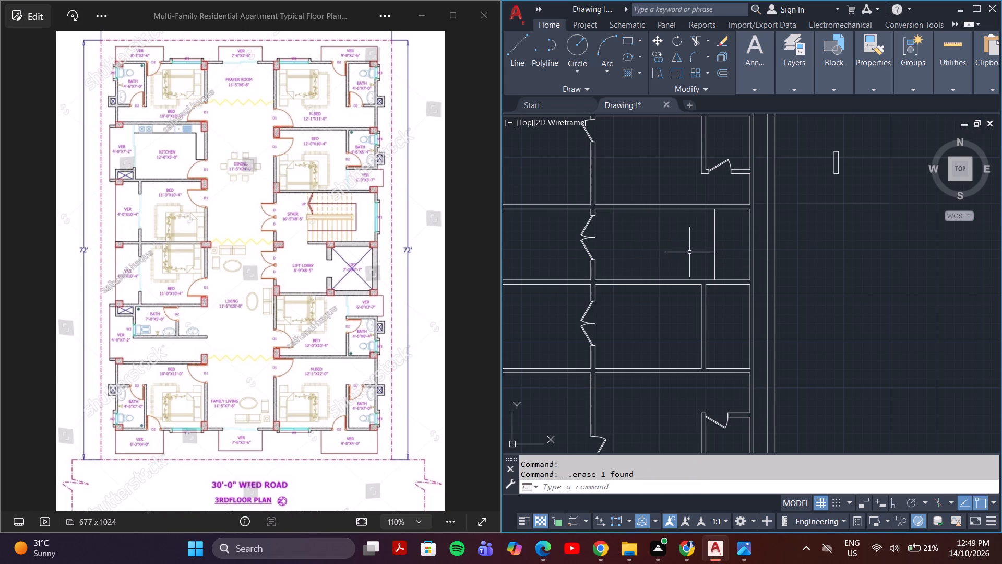
# Turn on Ortho mode and draw a horizontal stair centerline from the new line's midpoint toward the double doors.
pyautogui.press('F8')
pyautogui.press('l')
pyautogui.press('Return')
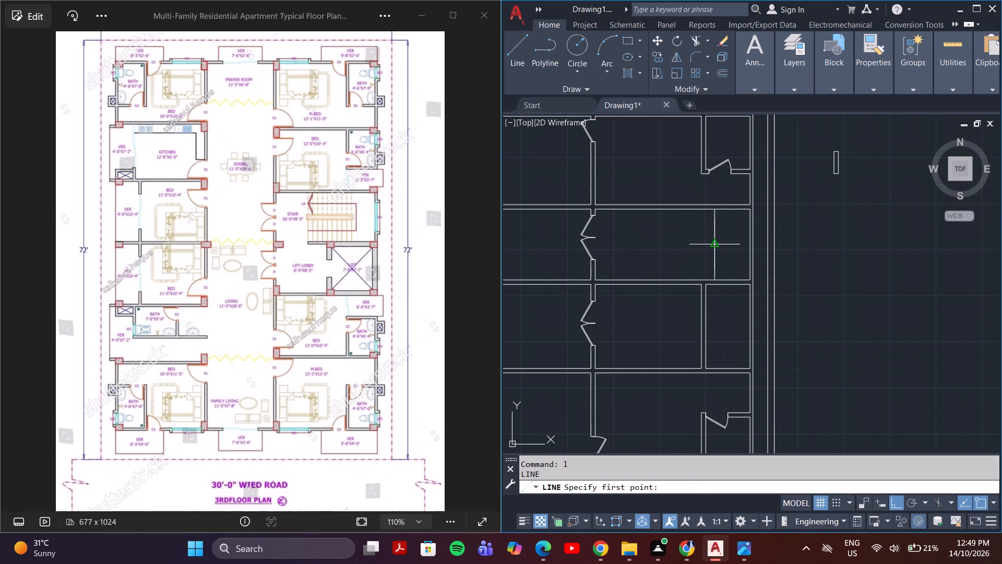
pyautogui.click(714, 244)
pyautogui.click(613, 247)
pyautogui.press('Escape')
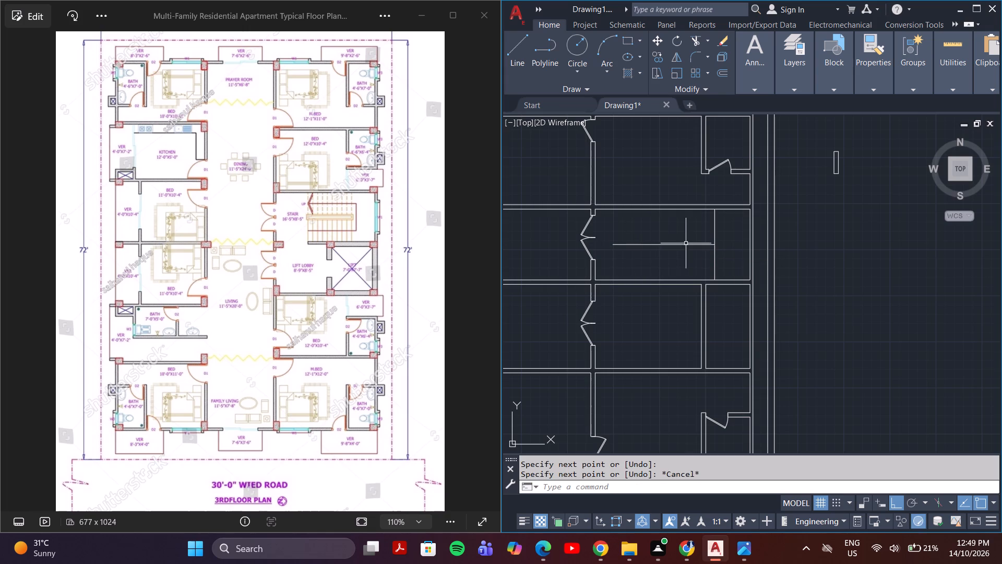
# Offset the vertical stair line 10" toward the double doors to make the first stair tread.
pyautogui.scroll(3, 718, 234)
pyautogui.press('Escape')
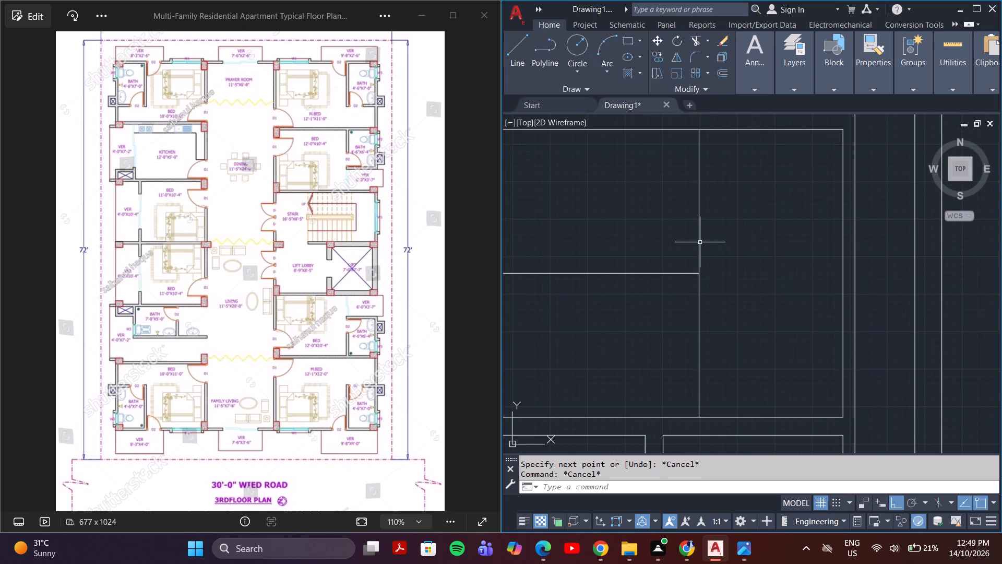
pyautogui.click(700, 242)
pyautogui.click(700, 242)
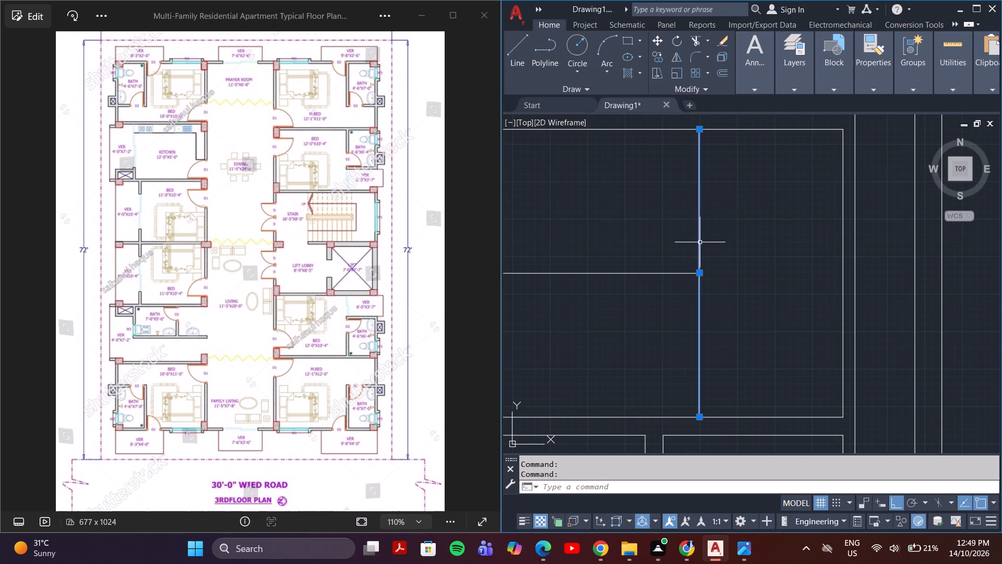
pyautogui.press('o')
pyautogui.press('Return')
pyautogui.write('10"')
pyautogui.press('Return')
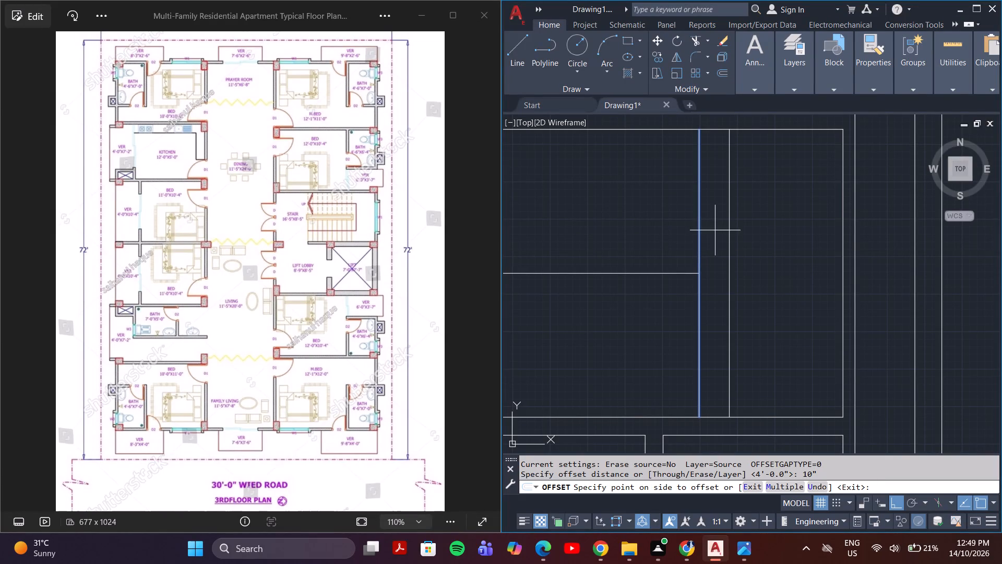
pyautogui.click(699, 238)
pyautogui.click(672, 250)
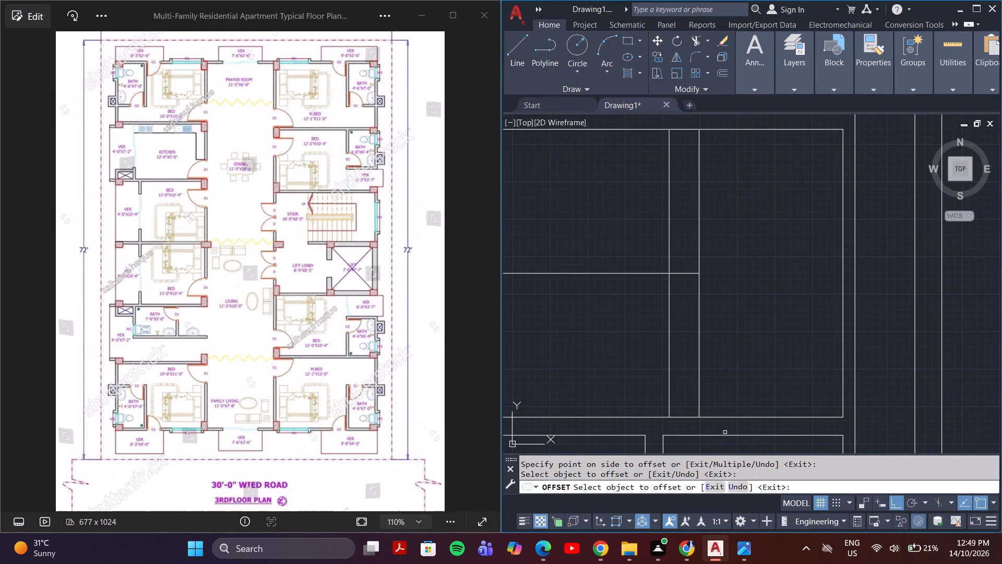
# Offset the first stair tread repeatedly at 10" spacing toward the double doors to add eight more treads.
pyautogui.click(669, 245)
pyautogui.click(793, 486)
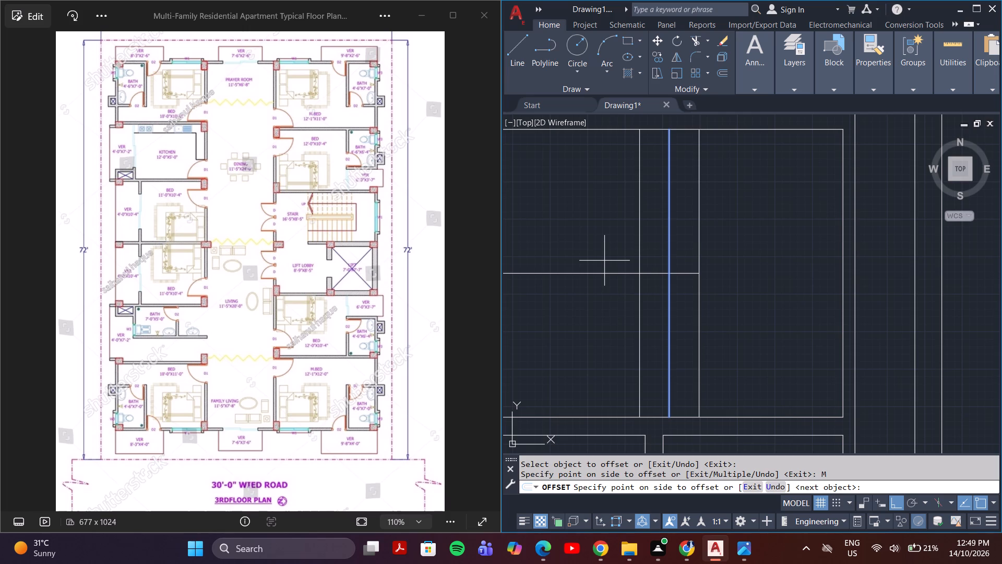
pyautogui.scroll(-3, 604, 261)
pyautogui.scroll(3, 607, 255)
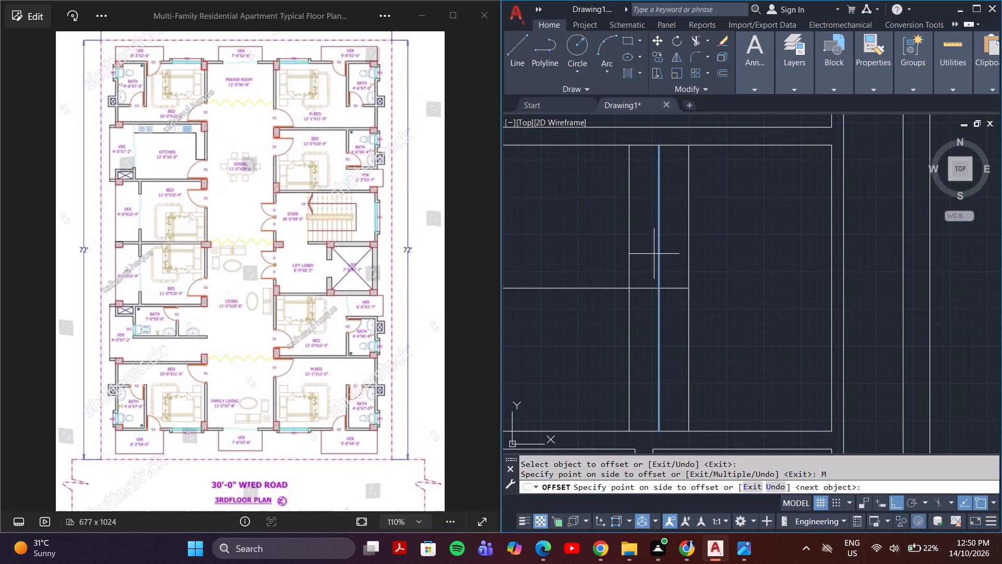
pyautogui.click(599, 266)
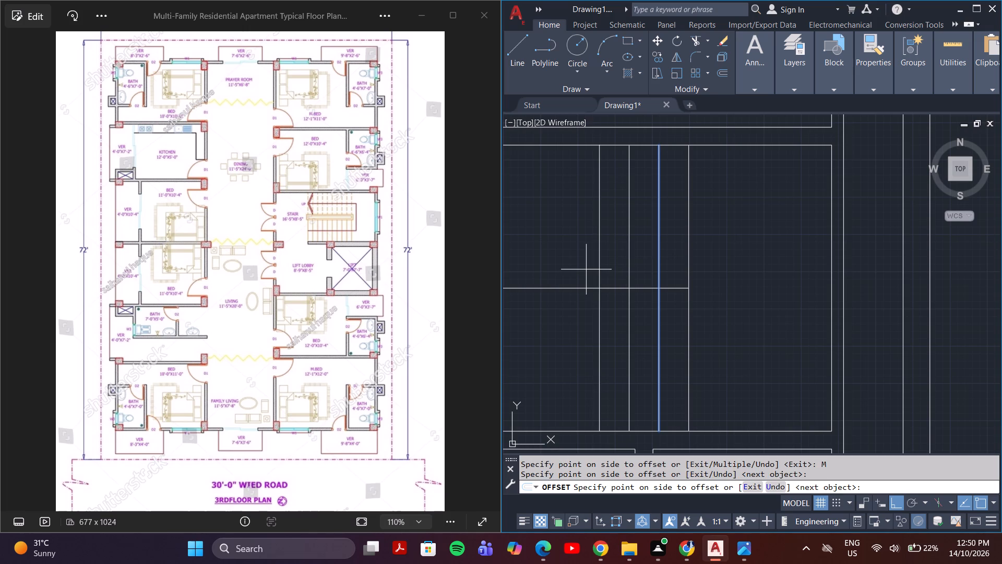
pyautogui.click(586, 269)
pyautogui.click(541, 281)
pyautogui.moveTo(542, 281); pyautogui.dragTo(675, 251, button='middle')
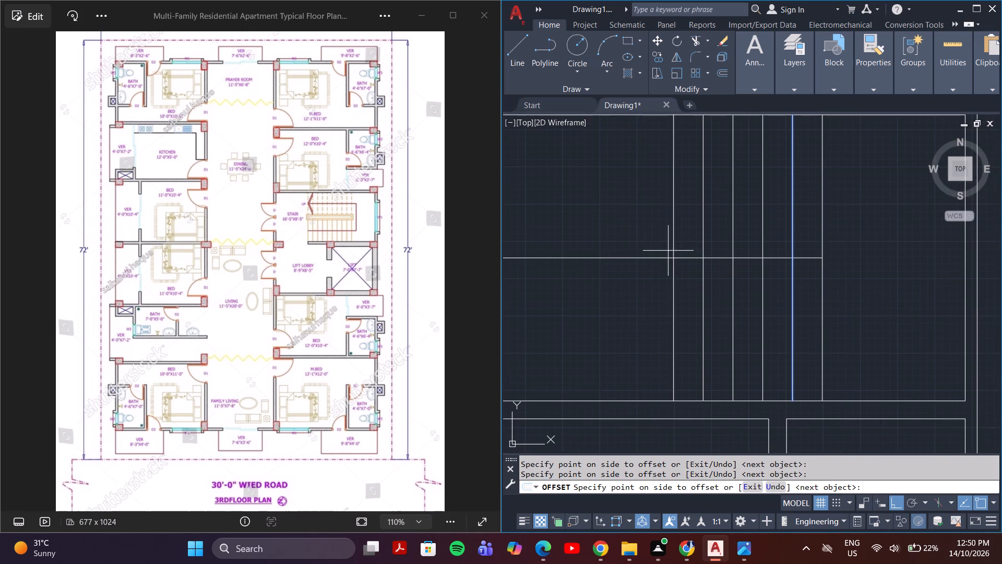
pyautogui.click(658, 251)
pyautogui.click(626, 251)
pyautogui.click(602, 250)
pyautogui.click(580, 247)
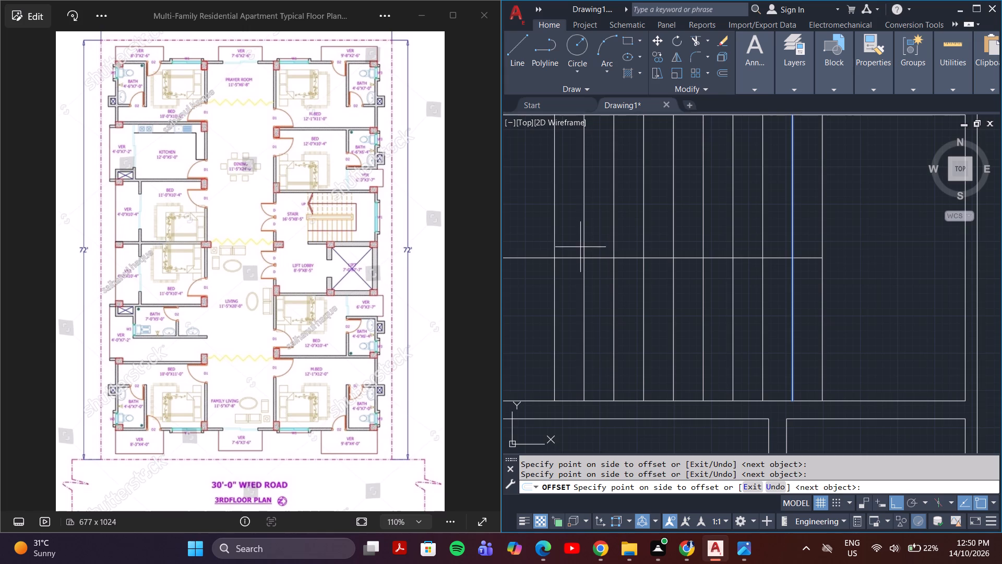
pyautogui.click(528, 242)
pyautogui.scroll(-2, 532, 241)
pyautogui.moveTo(532, 241); pyautogui.dragTo(591, 231, button='middle')
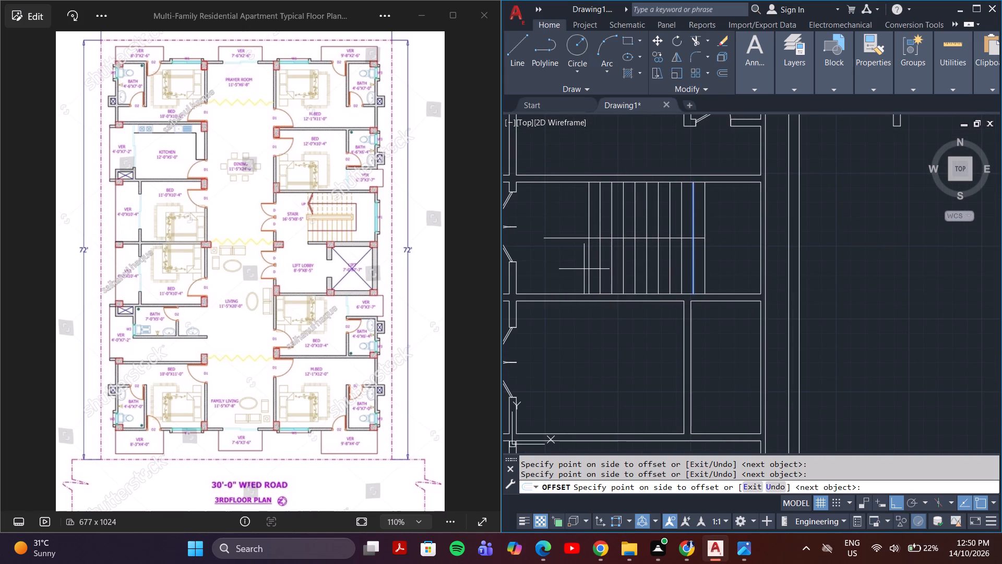
pyautogui.press('Escape')
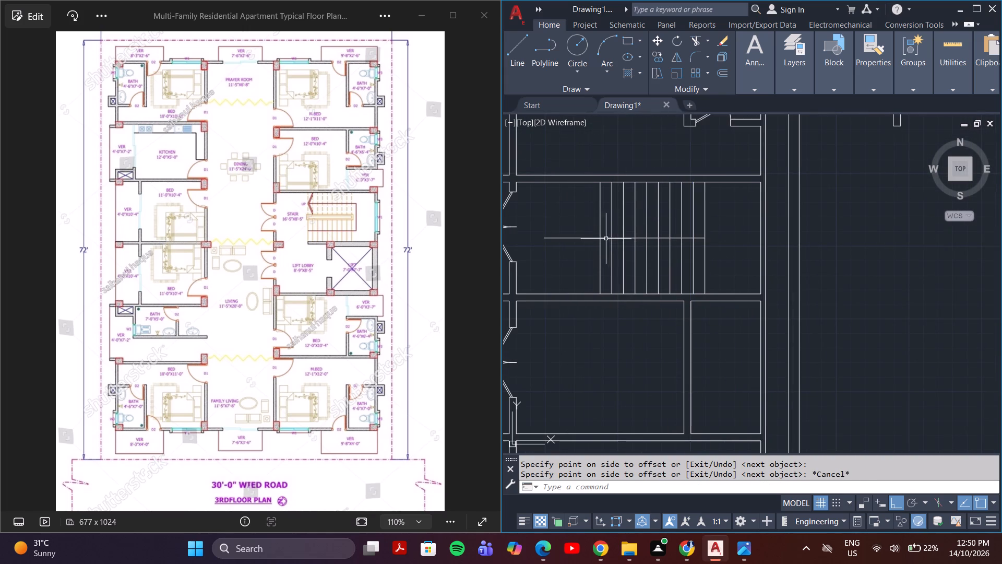
# Offset the last stair tread 10" toward the double doors to add one more tread.
pyautogui.scroll(2, 600, 230)
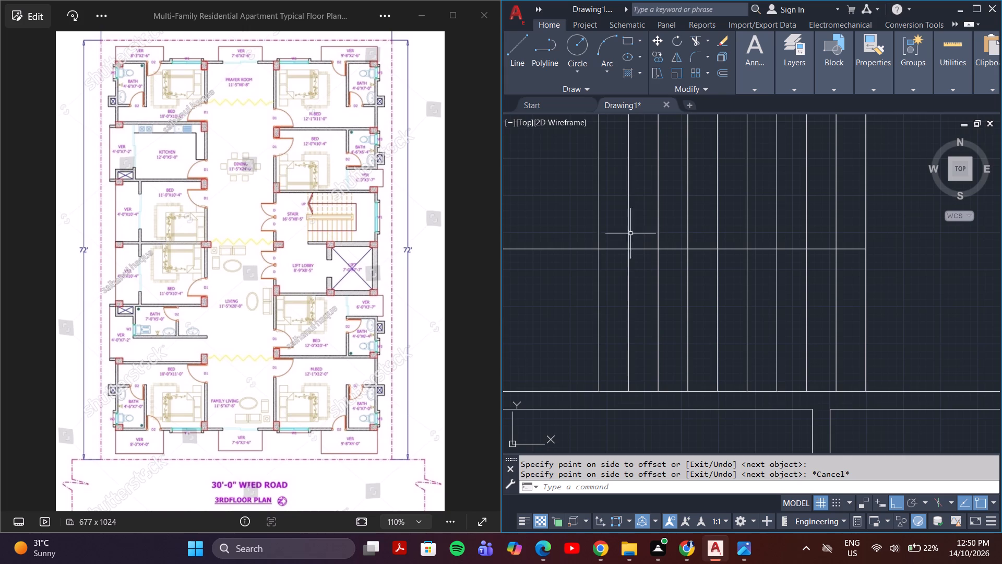
pyautogui.click(595, 220)
pyautogui.click(597, 221)
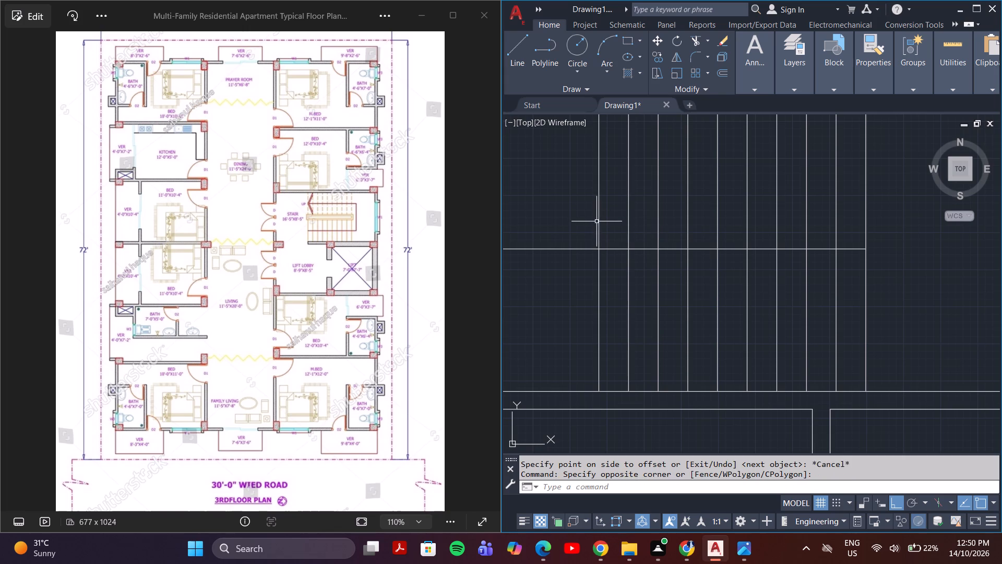
pyautogui.click(599, 222)
pyautogui.press('o')
pyautogui.press('Return')
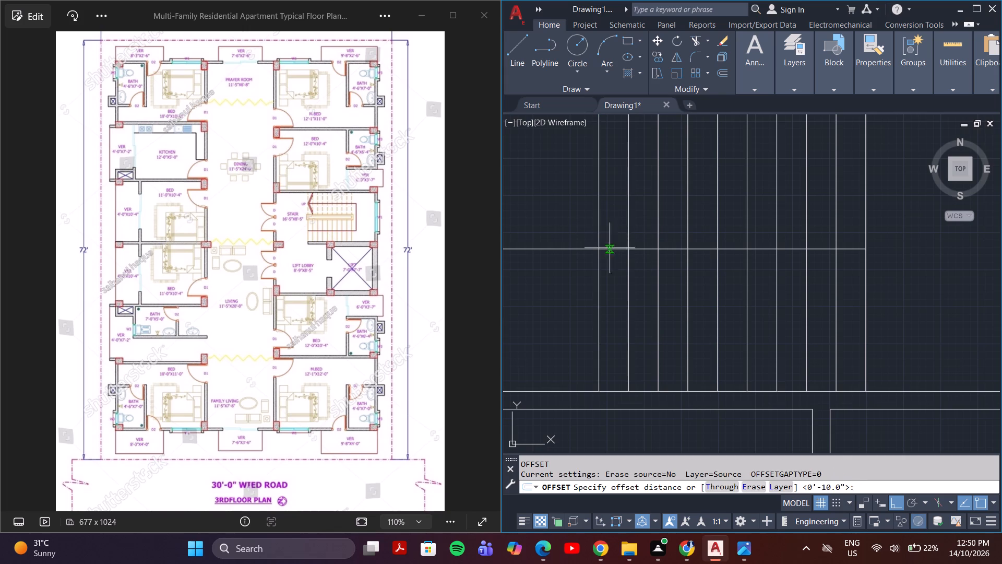
pyautogui.press('space')
pyautogui.press('space')
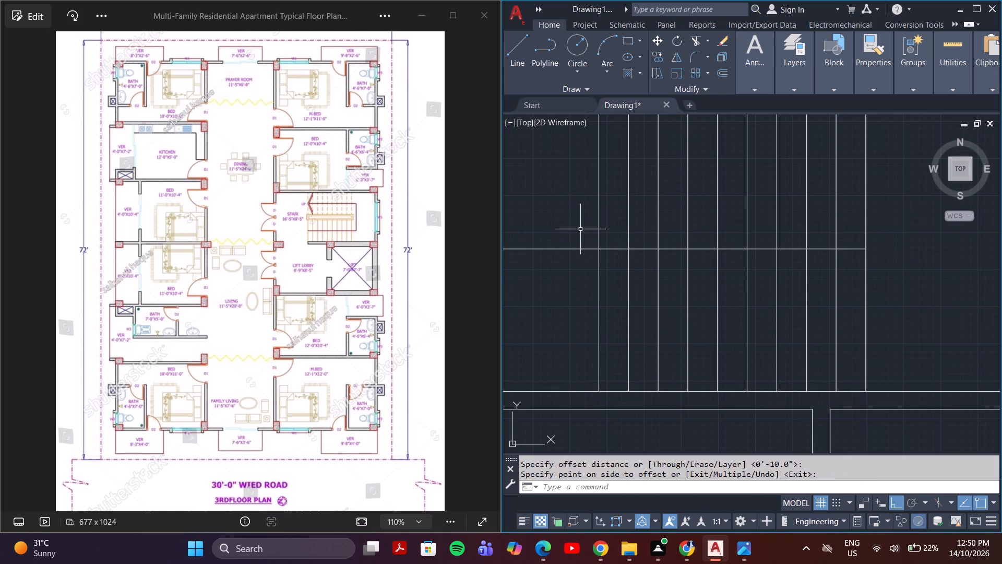
pyautogui.press('space')
pyautogui.press('space')
pyautogui.click(598, 221)
pyautogui.click(584, 224)
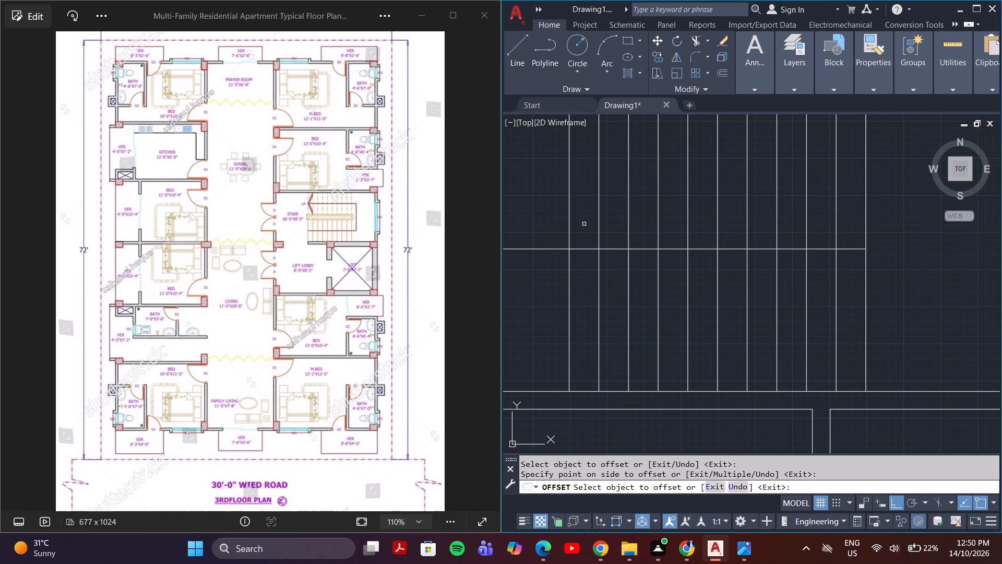
pyautogui.press('Escape')
# Trim the stair centerline where it extends past the last tread on the double-door side.
pyautogui.scroll(-3, 538, 254)
pyautogui.write('tr')
pyautogui.press('Return')
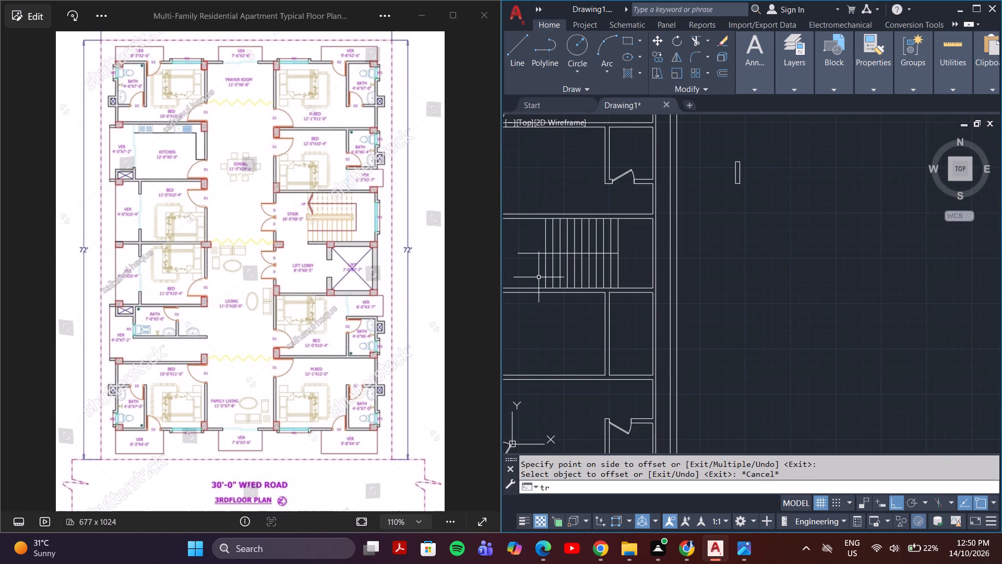
pyautogui.moveTo(529, 258); pyautogui.dragTo(529, 240)
pyautogui.scroll(3, 593, 256)
pyautogui.scroll(-1, 593, 256)
pyautogui.press('Escape')
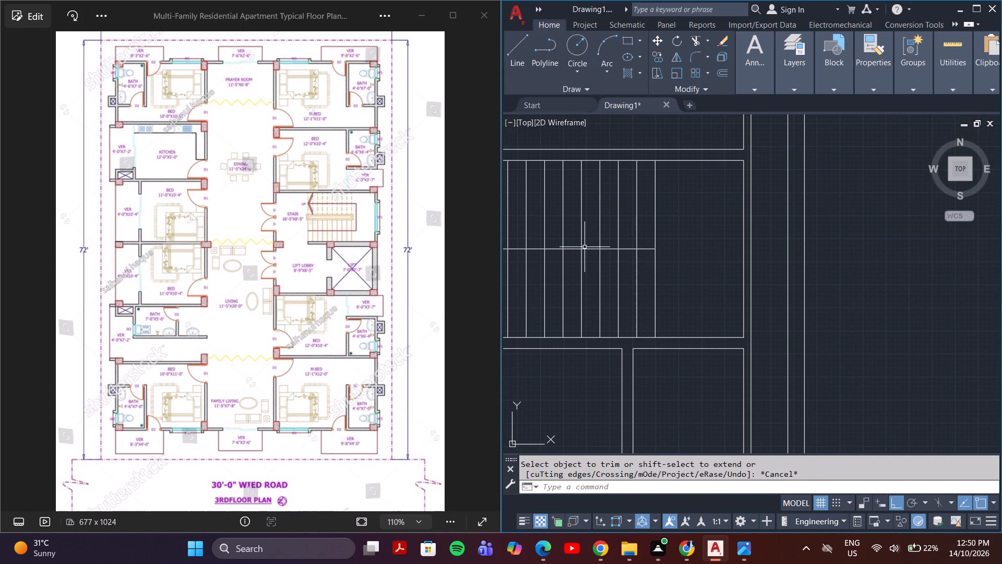
# Offset the stair centerline 1" to both sides to form the central divider between the flights.
pyautogui.click(584, 247)
pyautogui.press('o')
pyautogui.press('Return')
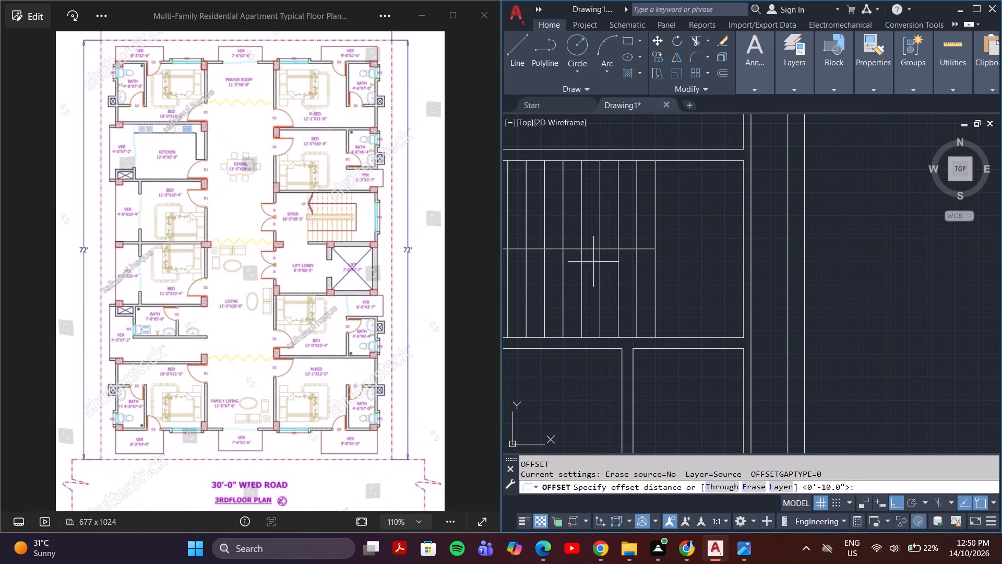
pyautogui.click(858, 482)
pyautogui.press('1')
pyautogui.hotkey('shift', '"')
pyautogui.press('Return')
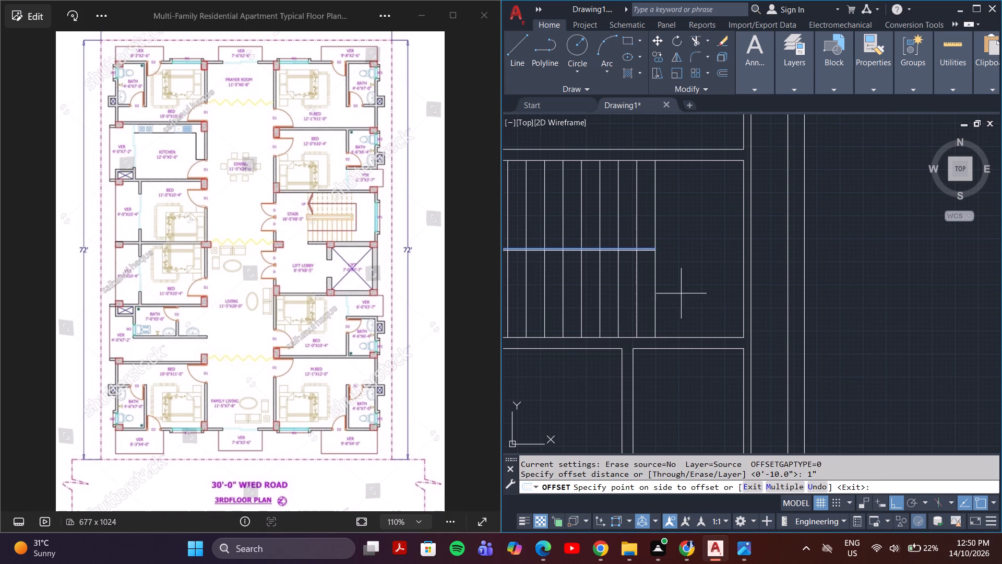
pyautogui.click(646, 238)
pyautogui.scroll(3, 647, 250)
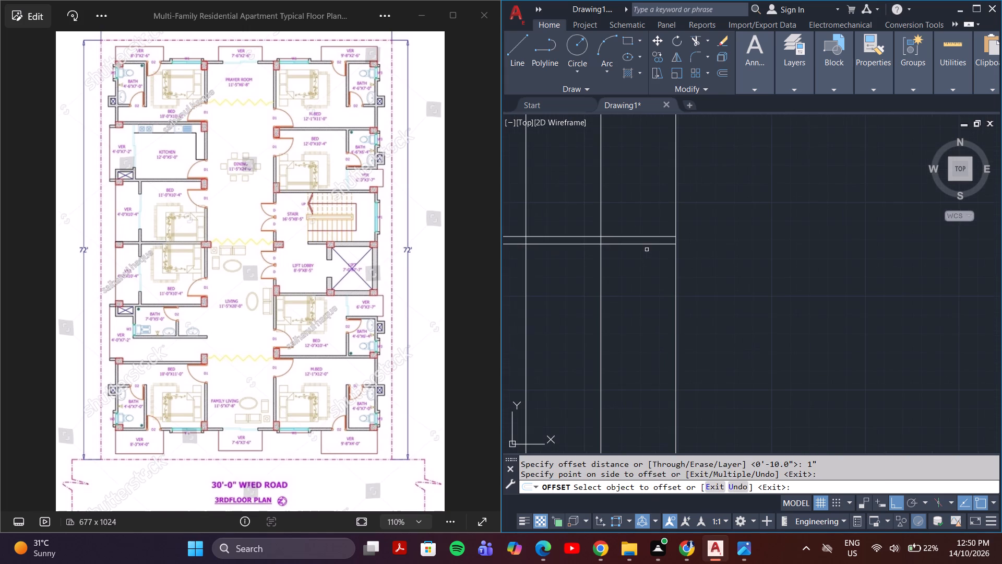
pyautogui.click(647, 244)
pyautogui.click(646, 263)
pyautogui.scroll(-4, 645, 265)
pyautogui.press('Escape')
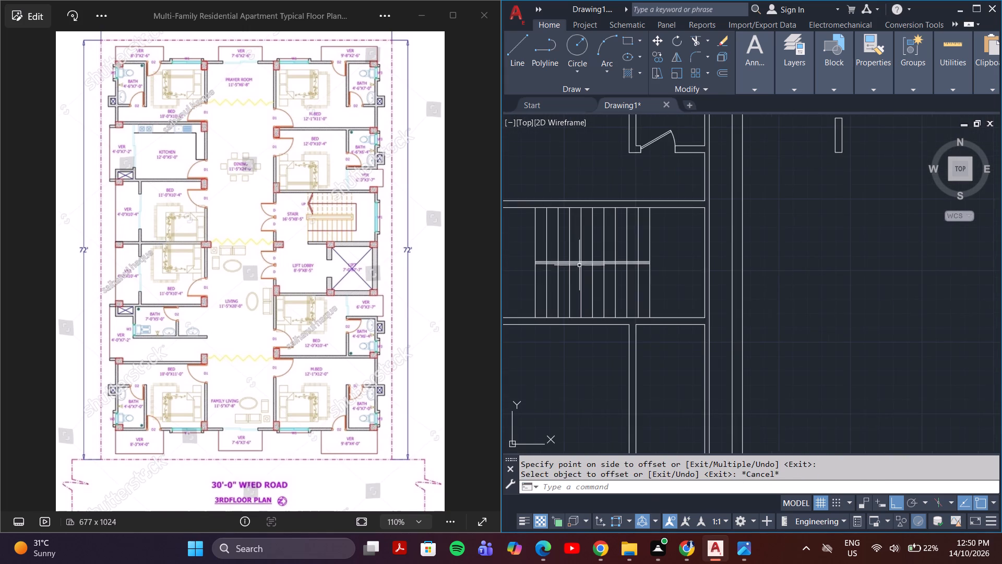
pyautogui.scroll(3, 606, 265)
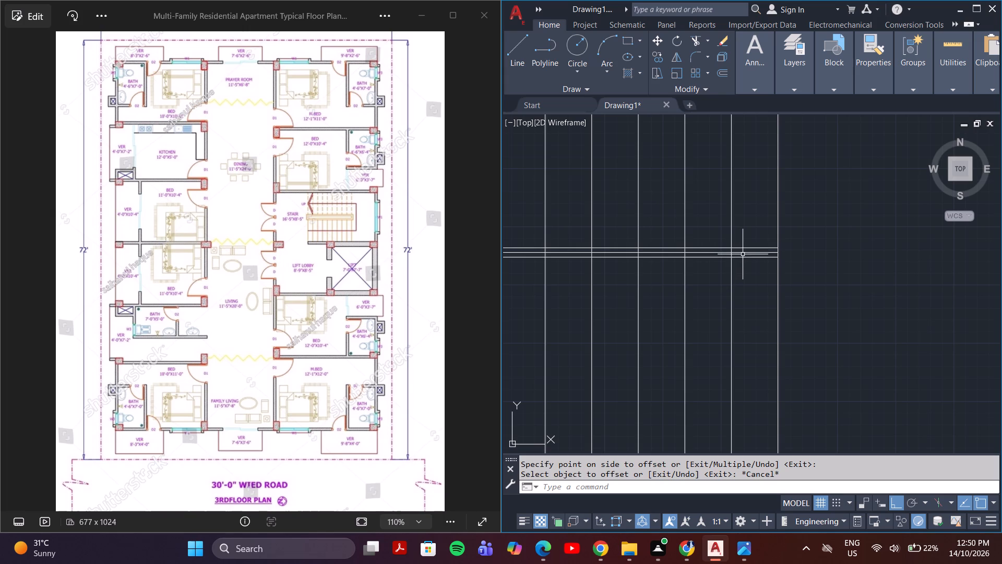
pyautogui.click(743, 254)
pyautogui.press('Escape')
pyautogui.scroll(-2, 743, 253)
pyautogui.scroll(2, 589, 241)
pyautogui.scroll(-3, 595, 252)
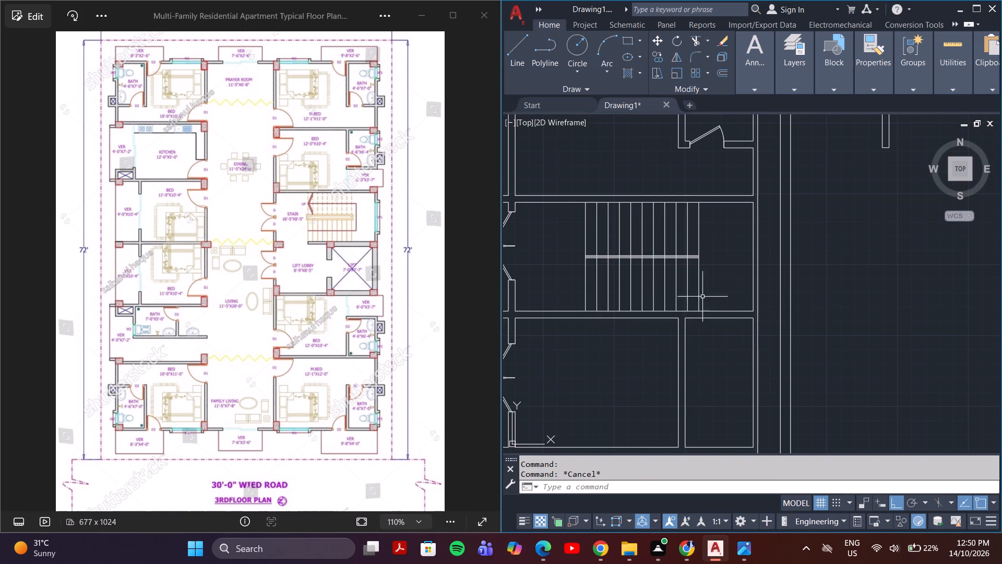
# Draw short lines closing the wall gaps at both ends of the partition between the lift lobby and the lift.
pyautogui.moveTo(725, 262); pyautogui.dragTo(726, 198, button='middle')
pyautogui.scroll(-2, 725, 198)
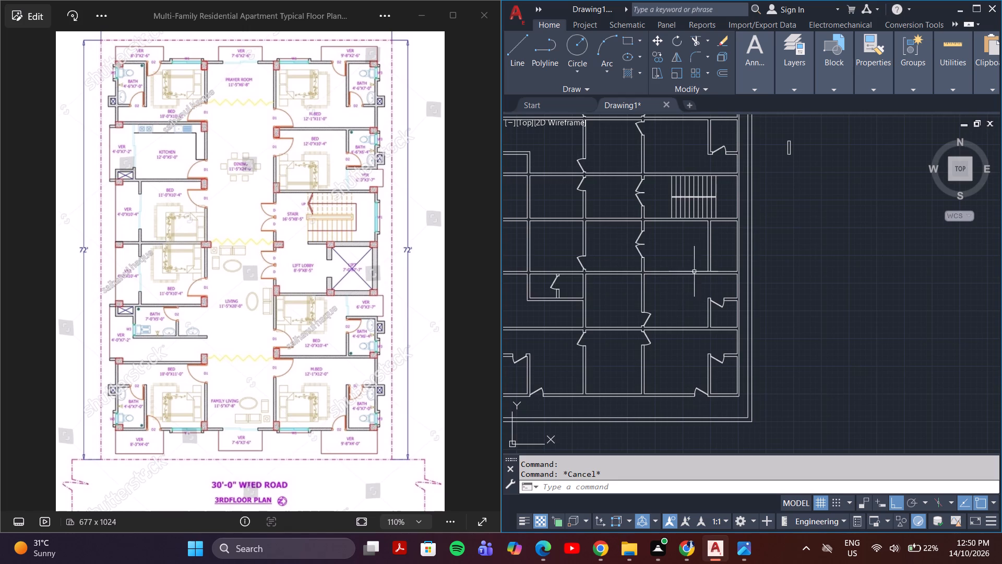
pyautogui.scroll(3, 720, 239)
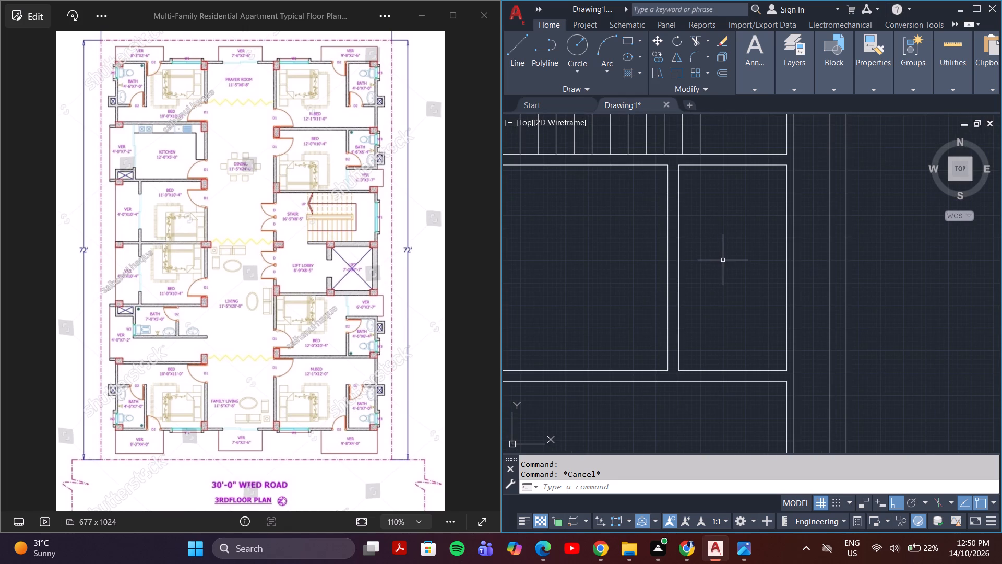
pyautogui.press(',')
pyautogui.press('BackSpace')
pyautogui.press('BackSpace')
pyautogui.press('l')
pyautogui.press('Return')
pyautogui.click(667, 167)
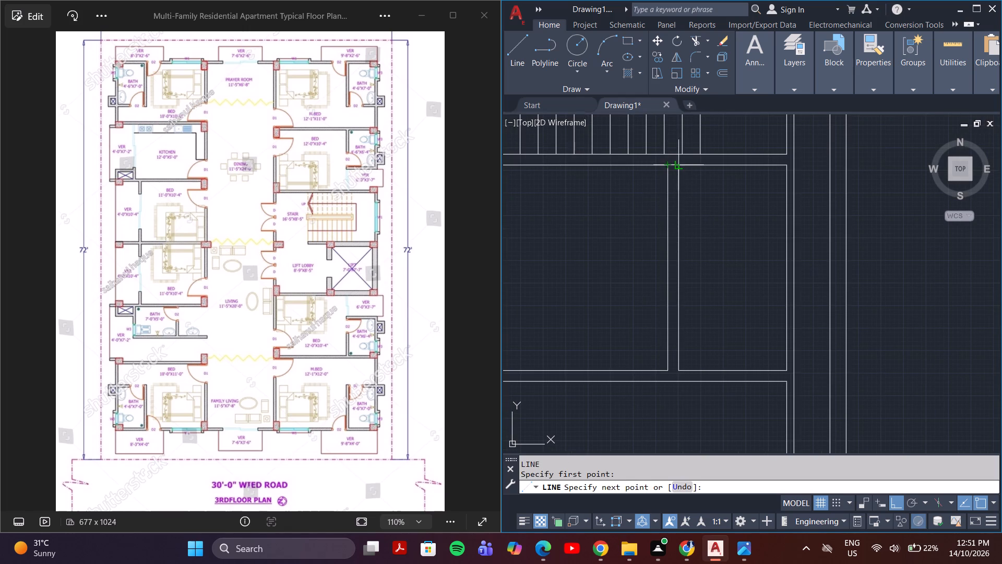
pyautogui.click(679, 166)
pyautogui.press('space')
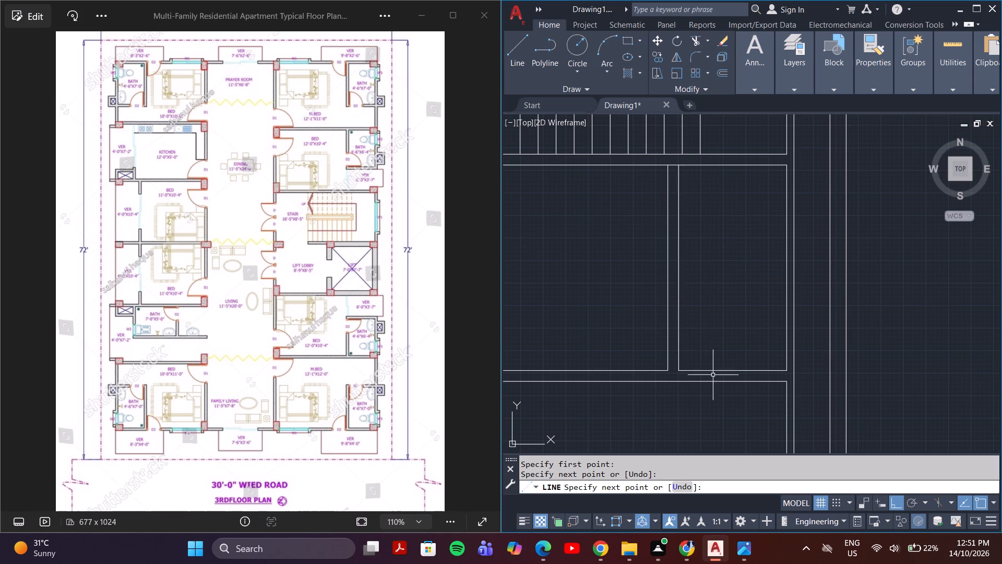
pyautogui.press('space')
pyautogui.click(666, 370)
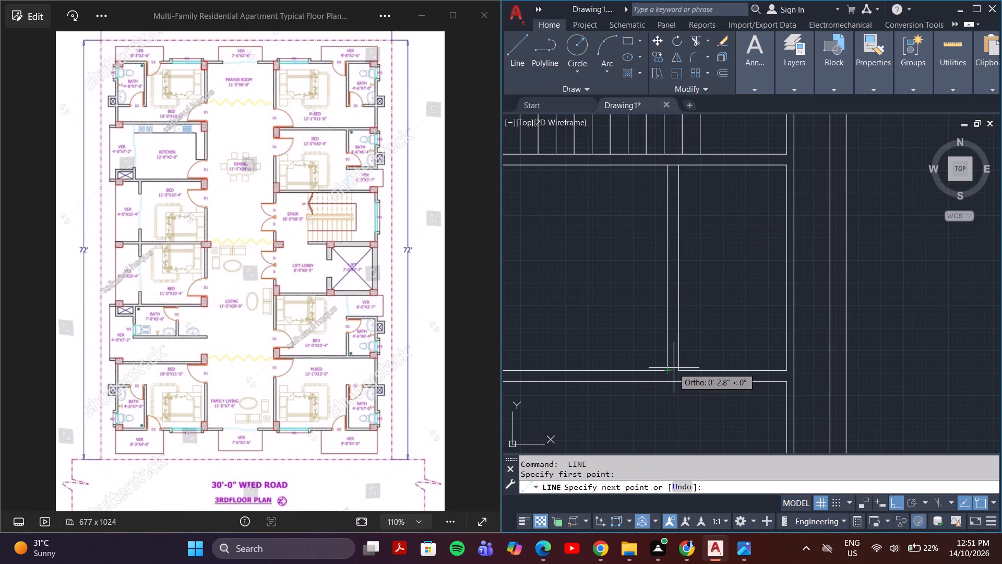
pyautogui.click(678, 370)
pyautogui.press('Escape')
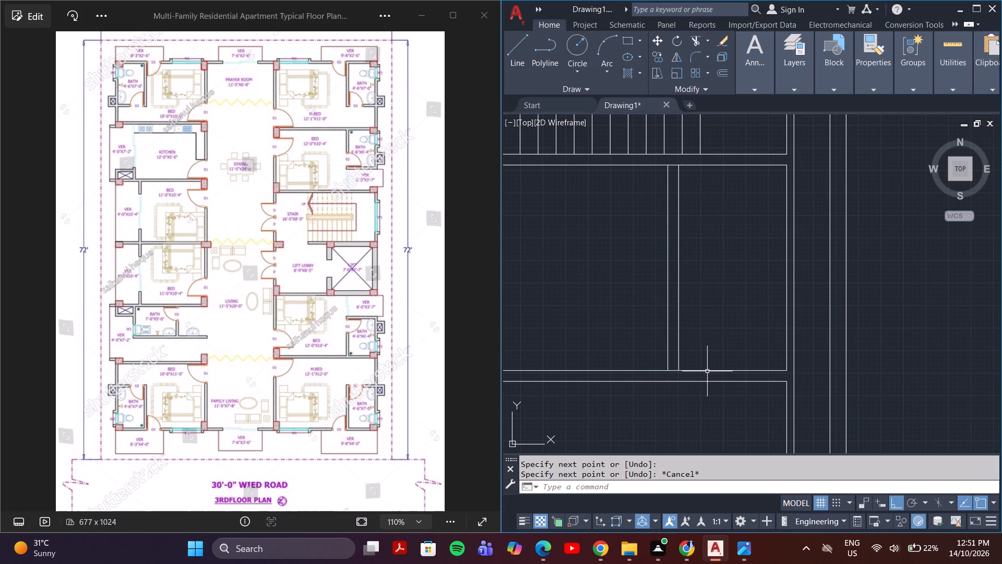
# Trim away both vertical lines of the partition between the lift lobby and the lift.
pyautogui.write('tr')
pyautogui.press('Return')
pyautogui.click(691, 262)
pyautogui.click(648, 269)
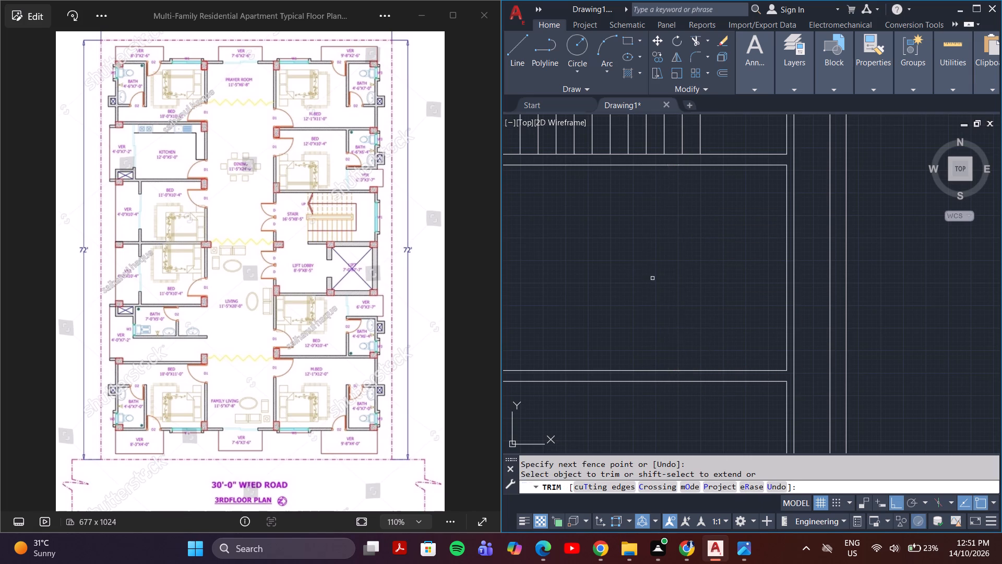
pyautogui.scroll(-1, 653, 279)
pyautogui.moveTo(654, 282); pyautogui.dragTo(672, 288, button='middle')
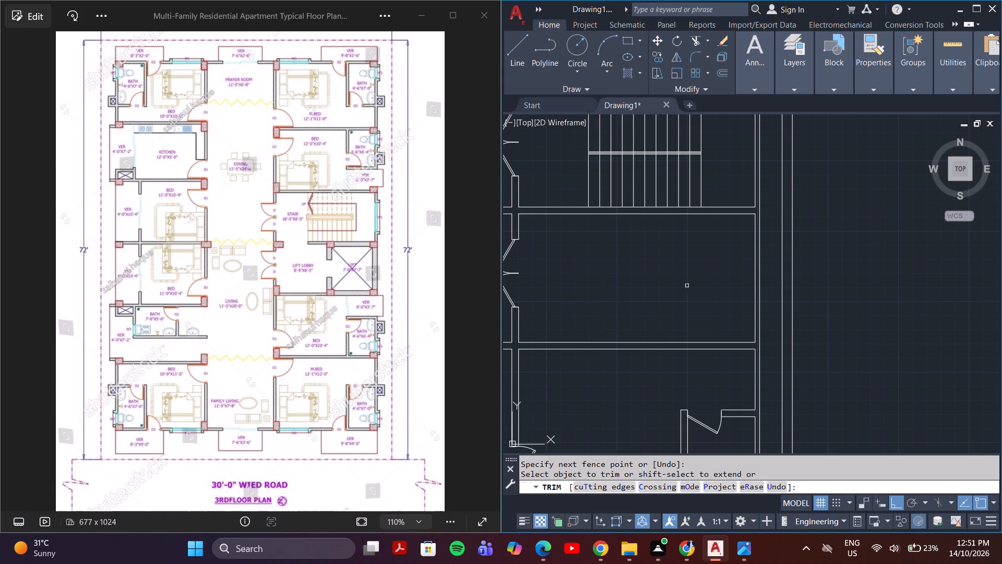
pyautogui.press('Escape')
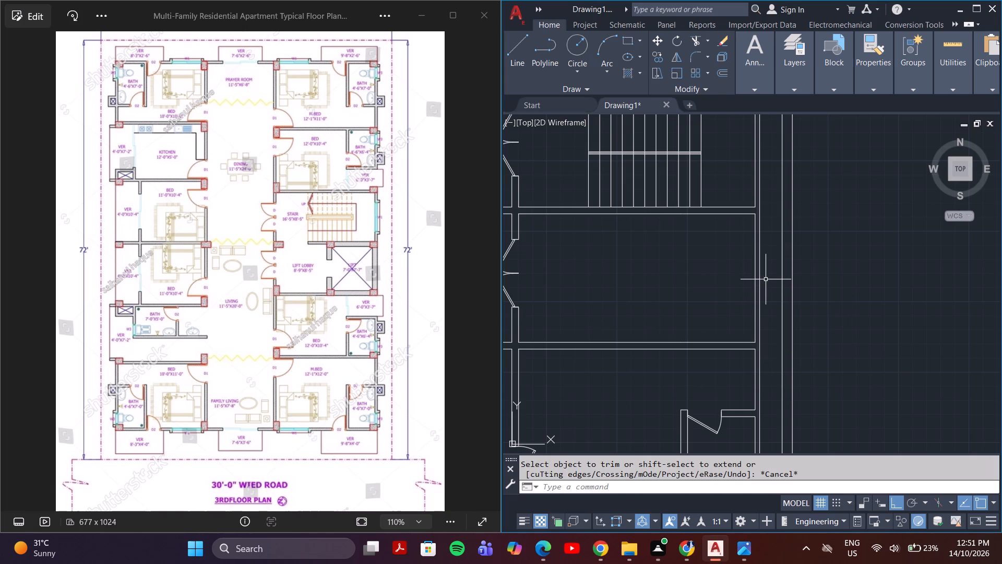
# Offset the outer wall line of the lift 7' towards the lift lobby.
pyautogui.press('o')
pyautogui.press('Return')
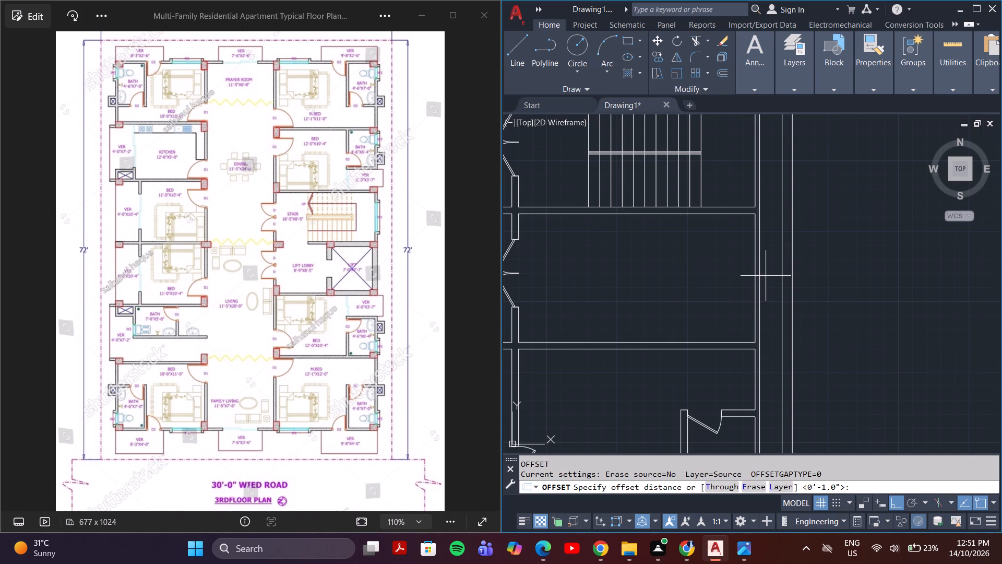
pyautogui.click(853, 488)
pyautogui.write("7'")
pyautogui.press('Return')
pyautogui.scroll(3, 765, 278)
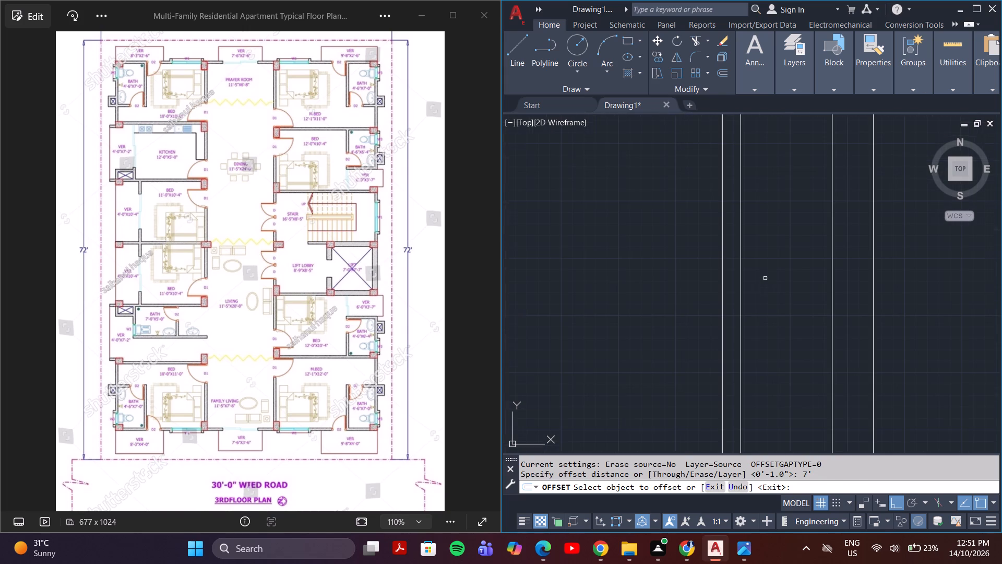
pyautogui.click(724, 287)
pyautogui.scroll(-3, 633, 286)
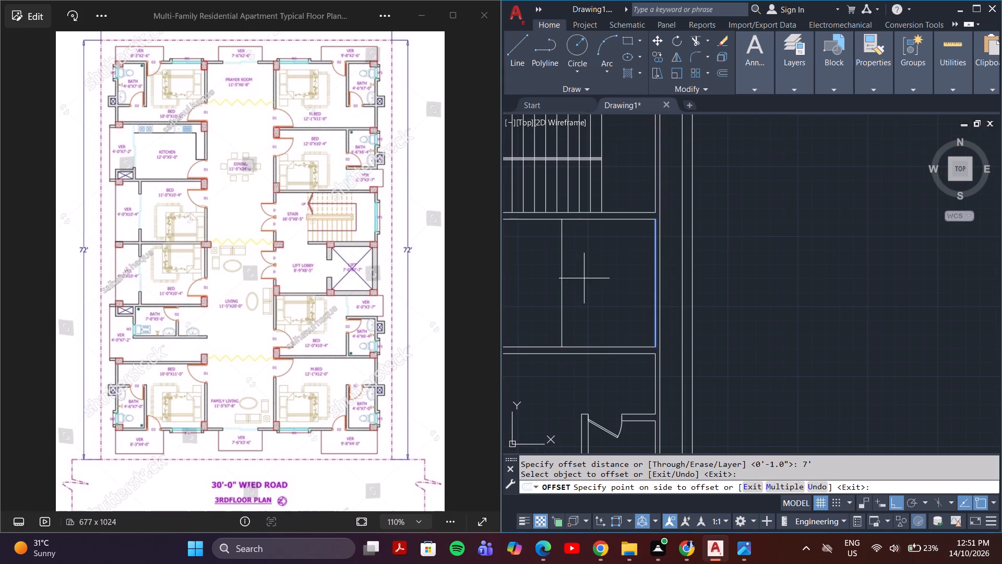
pyautogui.click(581, 276)
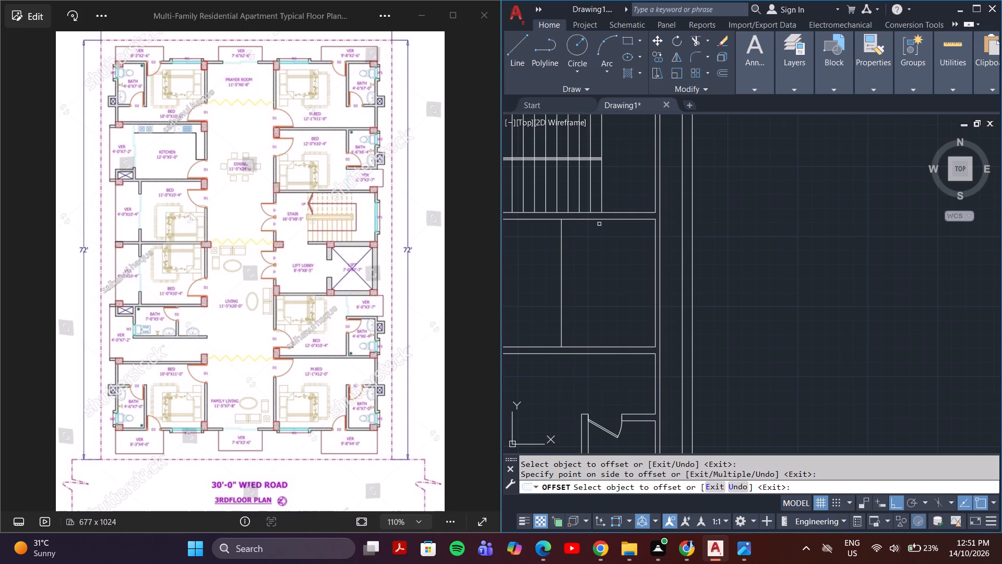
pyautogui.press('Escape')
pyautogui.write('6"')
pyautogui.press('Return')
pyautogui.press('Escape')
# Offset the new line between the lift lobby and the lift 6" to both sides.
pyautogui.press('o')
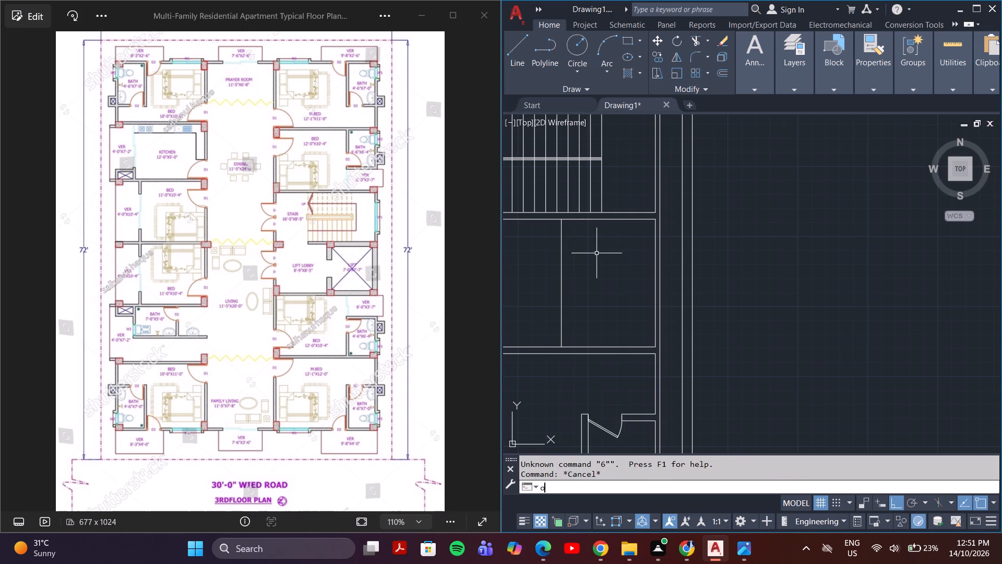
pyautogui.press('Return')
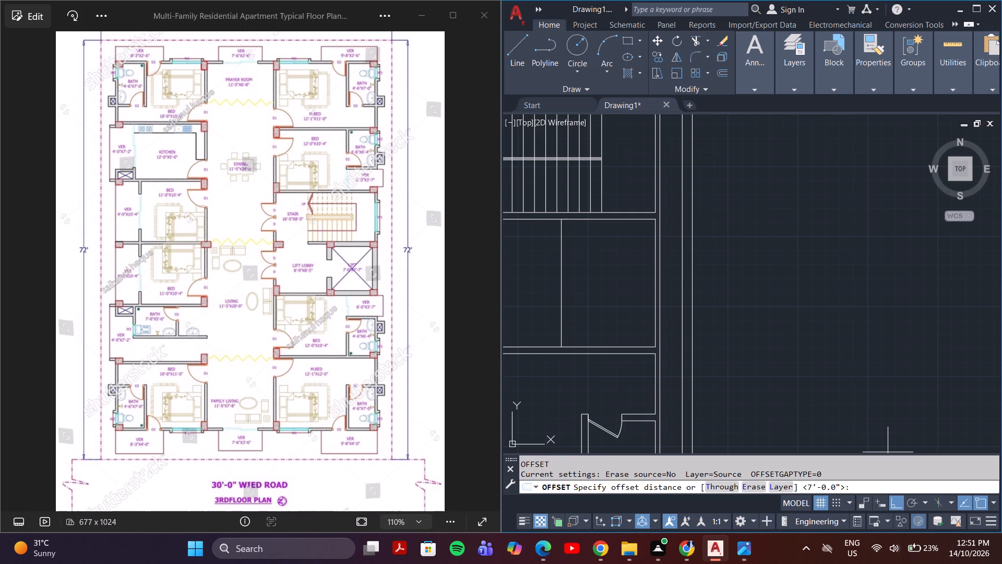
pyautogui.click(882, 480)
pyautogui.write('6"')
pyautogui.press('Return')
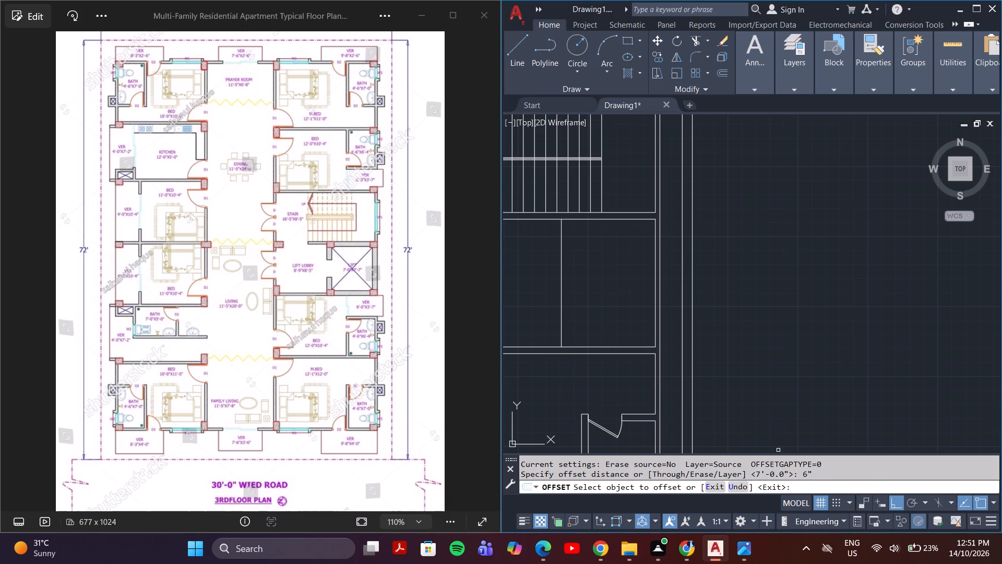
pyautogui.click(560, 276)
pyautogui.click(566, 277)
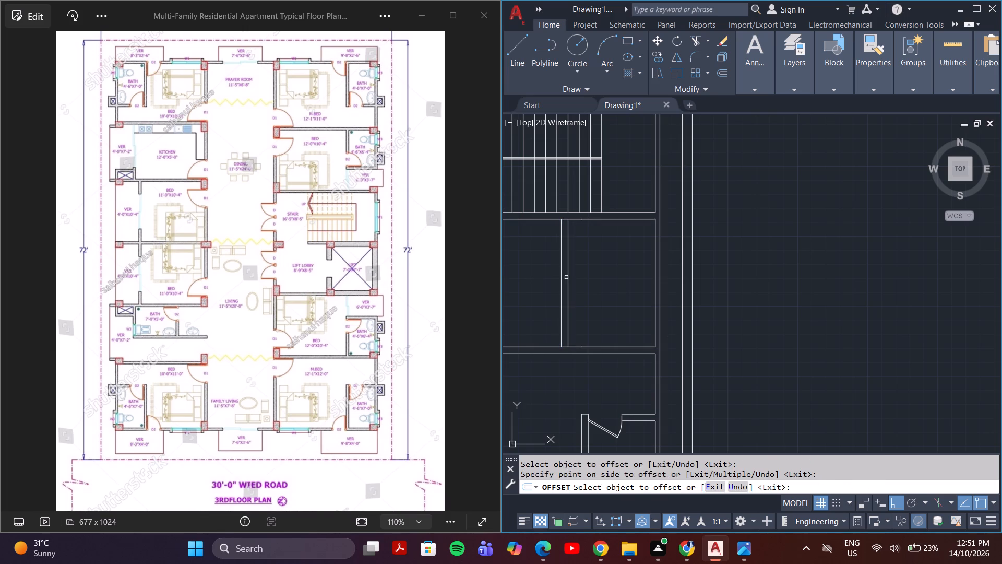
pyautogui.click(563, 278)
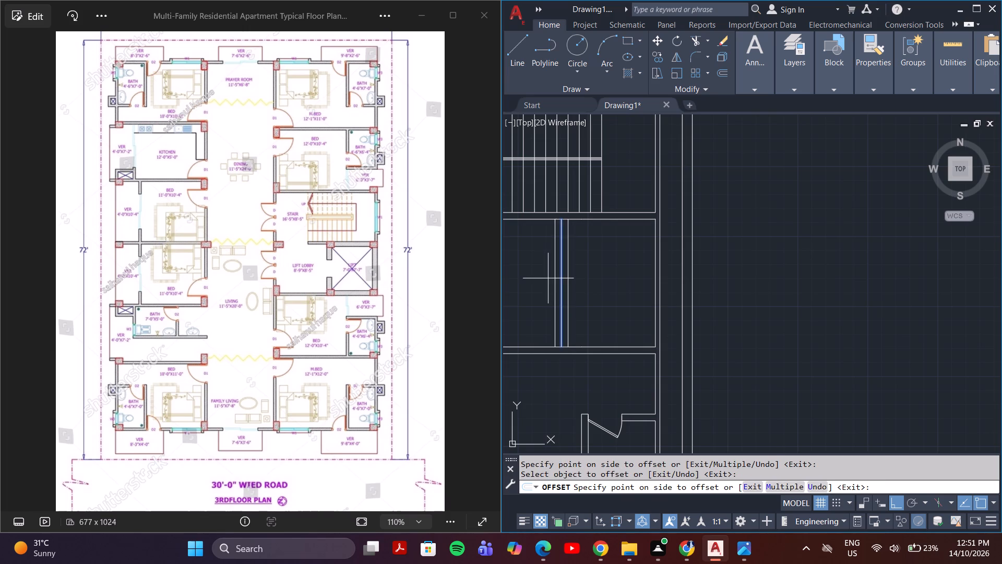
pyautogui.click(548, 278)
# Offset the segments of the stair-side wall line 6" into the lift lobby and lift space.
pyautogui.click(604, 221)
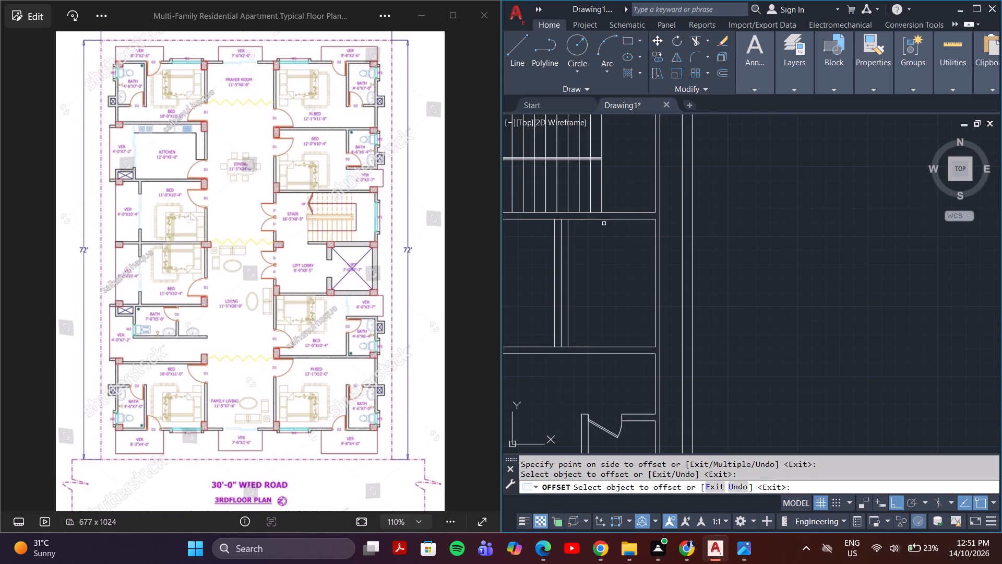
pyautogui.click(603, 220)
pyautogui.click(600, 234)
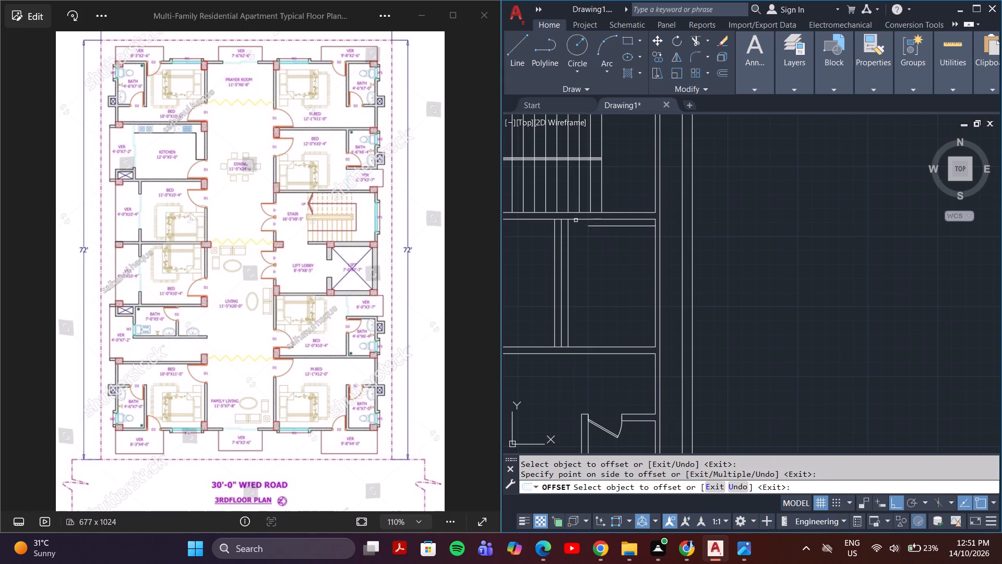
pyautogui.click(576, 220)
pyautogui.click(575, 228)
pyautogui.click(585, 221)
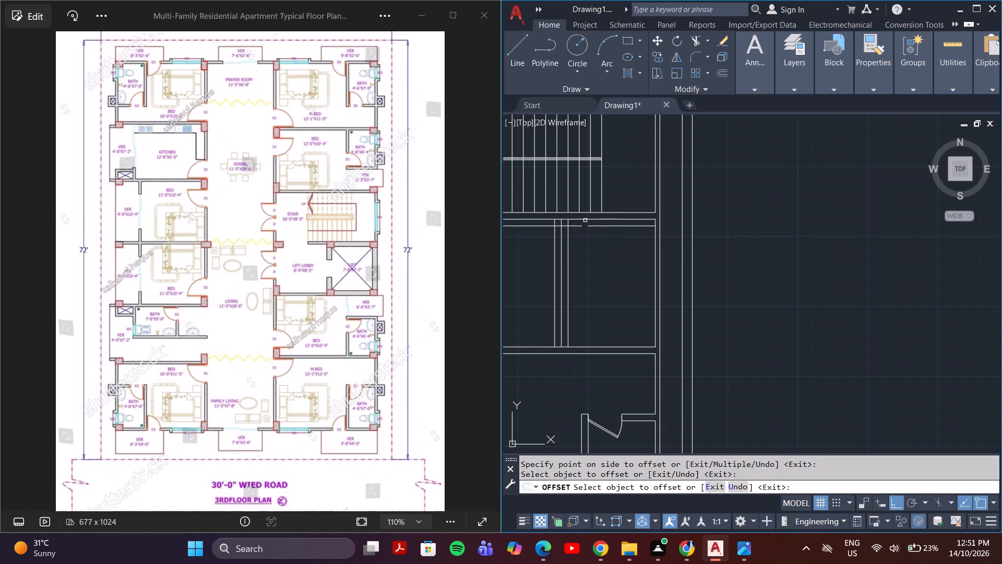
pyautogui.click(585, 220)
pyautogui.scroll(3, 585, 220)
pyautogui.click(583, 250)
pyautogui.scroll(-2, 591, 271)
pyautogui.moveTo(592, 300); pyautogui.dragTo(592, 279, button='middle')
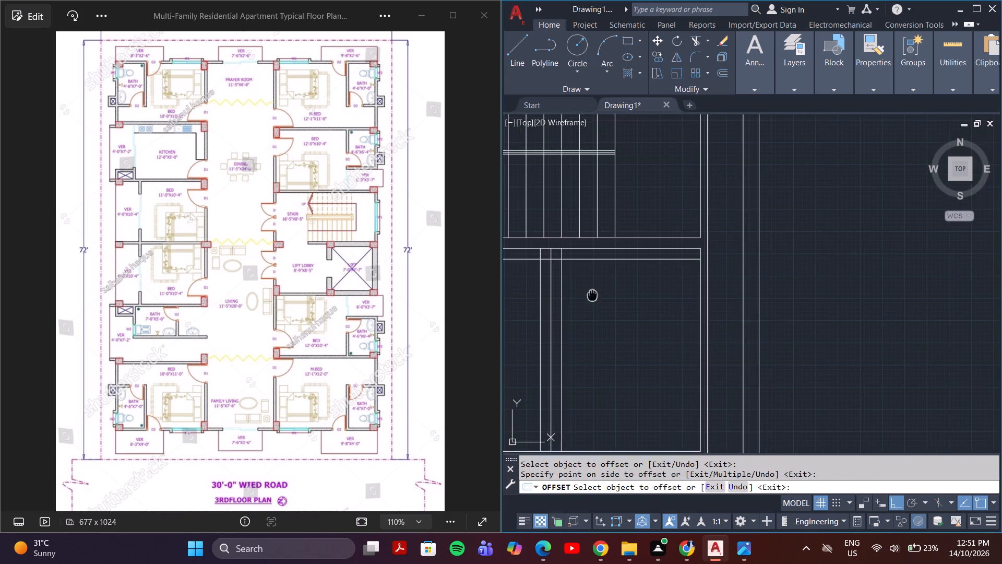
pyautogui.moveTo(592, 279); pyautogui.dragTo(602, 234, button='middle')
# Offset the segments of the wall line opposite the stair 6" into the lift lobby and lift space.
pyautogui.click(630, 387)
pyautogui.click(628, 368)
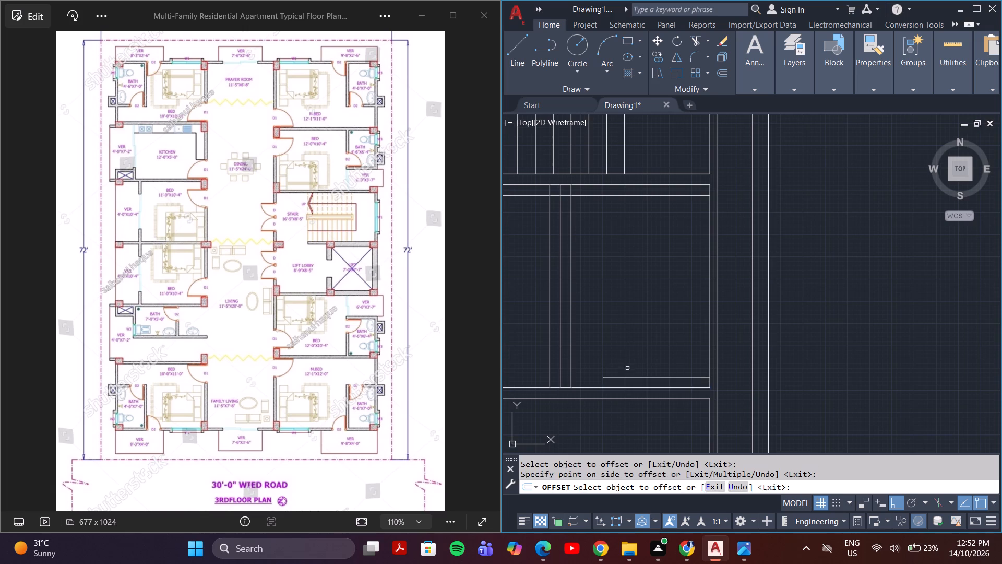
pyautogui.click(595, 386)
pyautogui.click(591, 374)
pyautogui.click(578, 390)
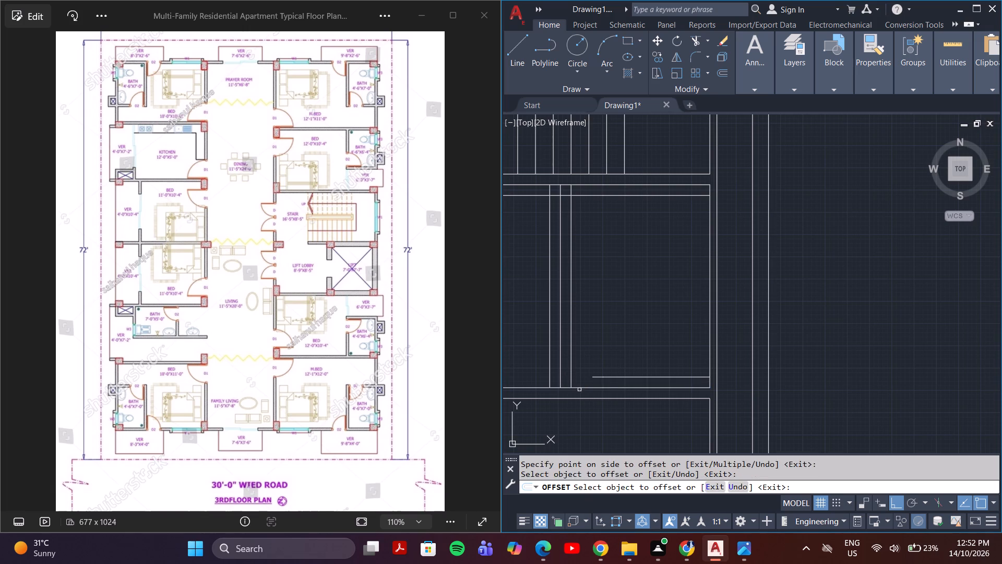
pyautogui.click(579, 390)
pyautogui.click(583, 368)
pyautogui.scroll(-3, 604, 347)
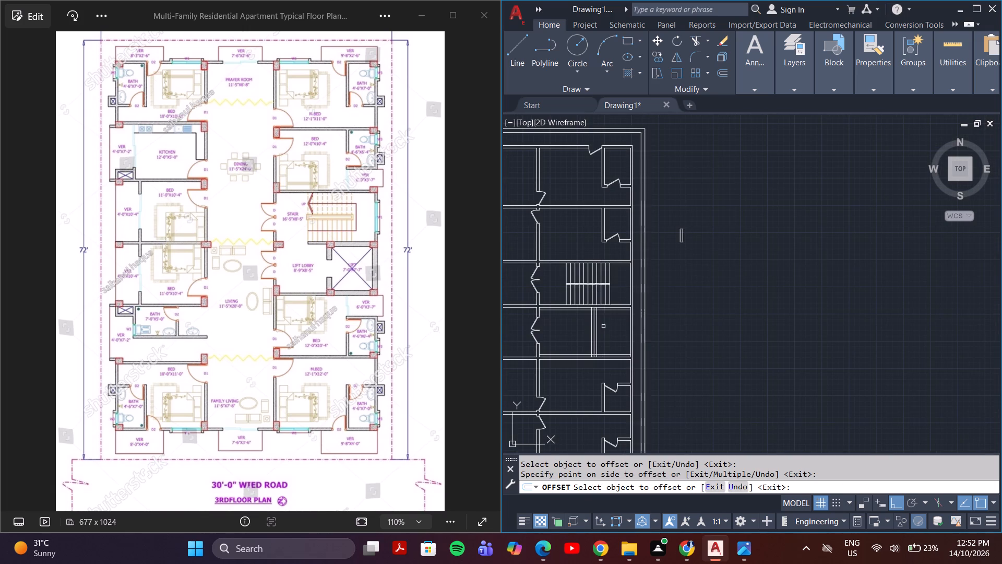
pyautogui.moveTo(603, 326); pyautogui.dragTo(587, 325, button='middle')
pyautogui.scroll(3, 586, 324)
pyautogui.press('Escape')
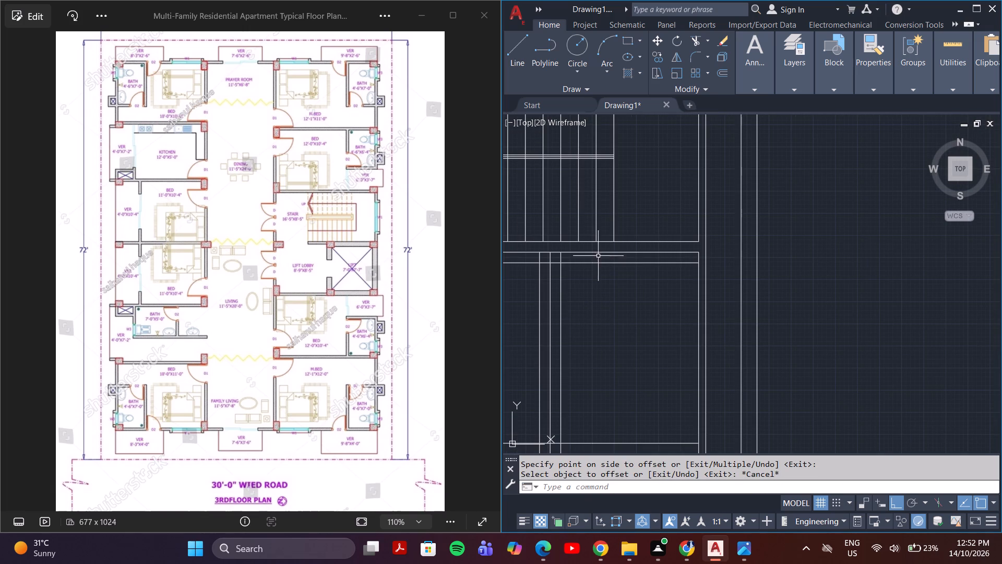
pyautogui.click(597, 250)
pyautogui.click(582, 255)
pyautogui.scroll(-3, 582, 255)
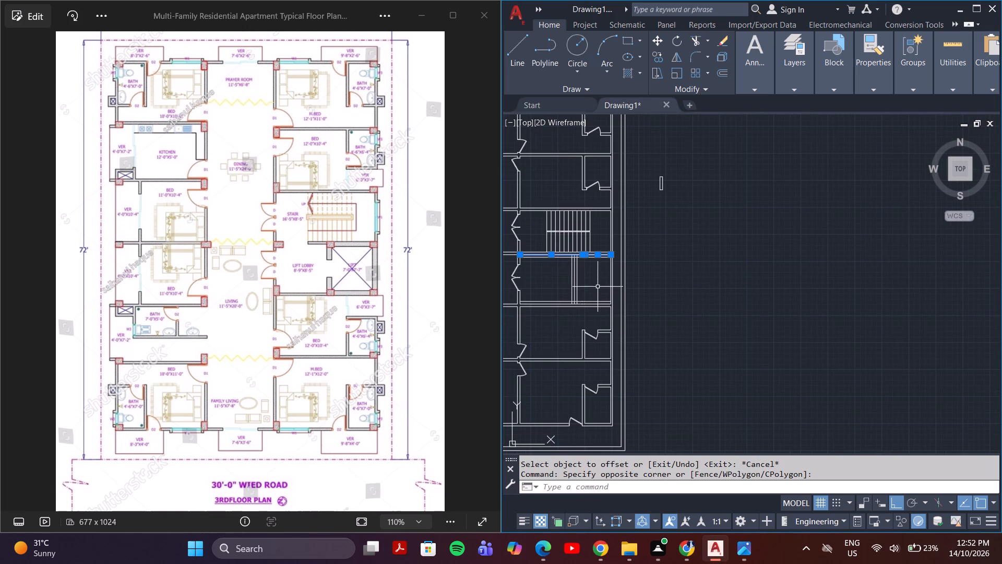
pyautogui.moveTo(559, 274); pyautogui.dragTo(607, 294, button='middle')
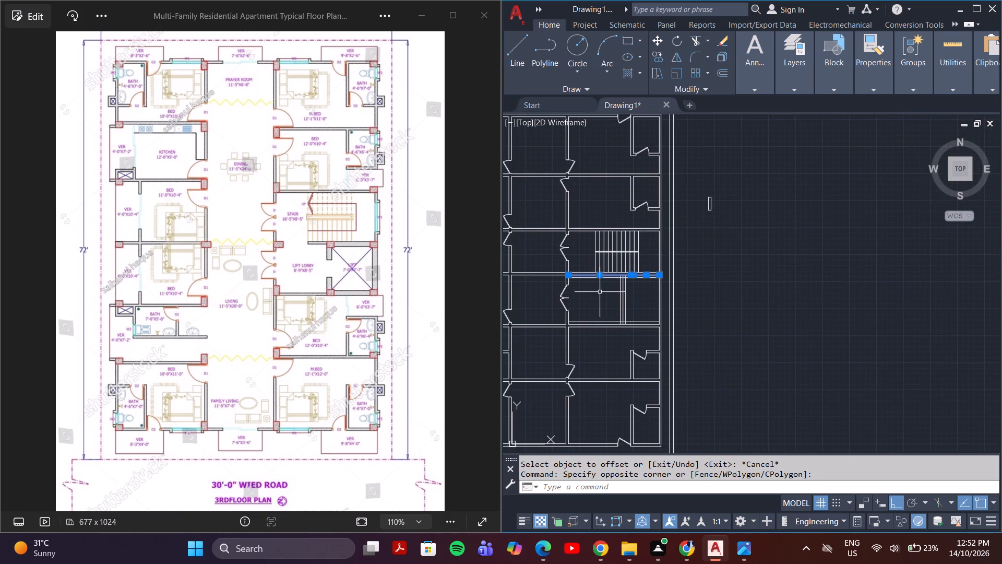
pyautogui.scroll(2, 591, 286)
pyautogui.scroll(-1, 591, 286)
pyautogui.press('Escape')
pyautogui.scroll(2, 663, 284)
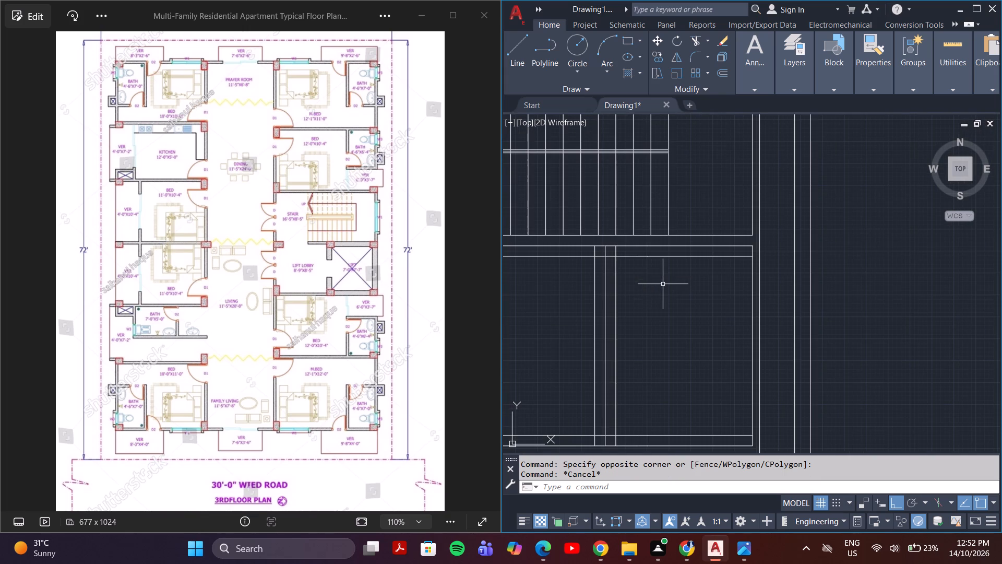
# Trim the original stair-side wall line along the lift, the partition's centre line and the leftover stubs at their junction.
pyautogui.write('tr')
pyautogui.press('Return')
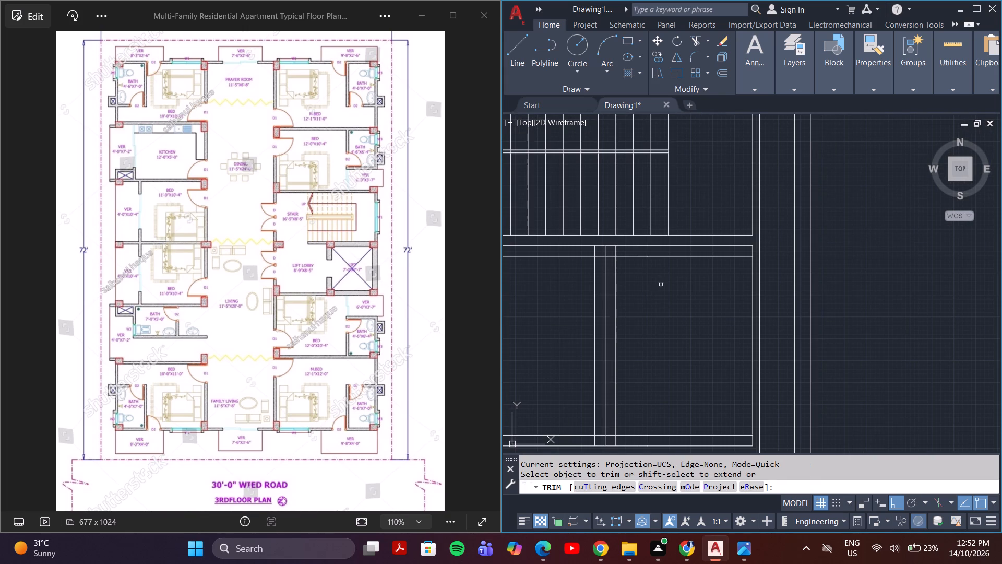
pyautogui.click(654, 247)
pyautogui.click(638, 244)
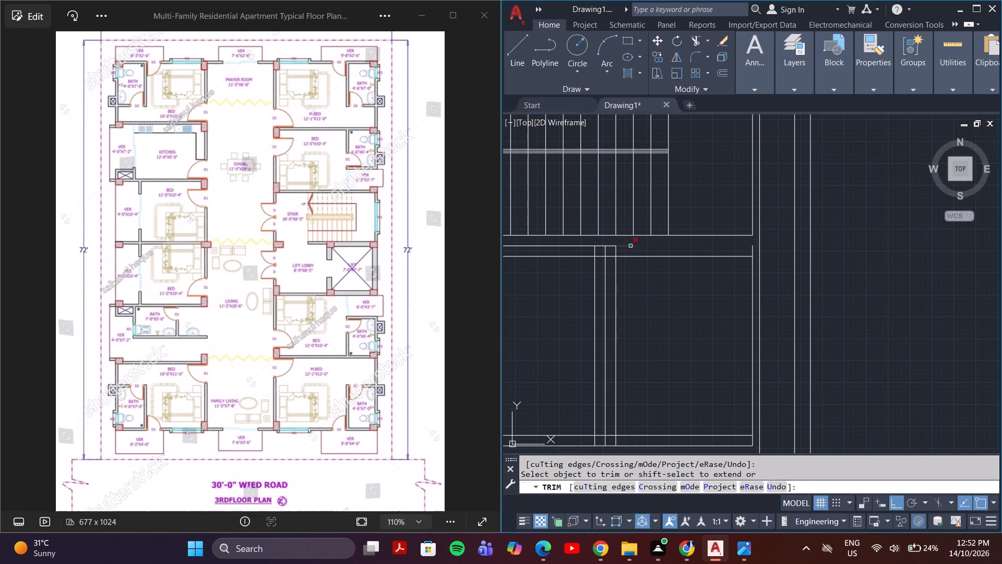
pyautogui.click(630, 246)
pyautogui.scroll(1, 597, 243)
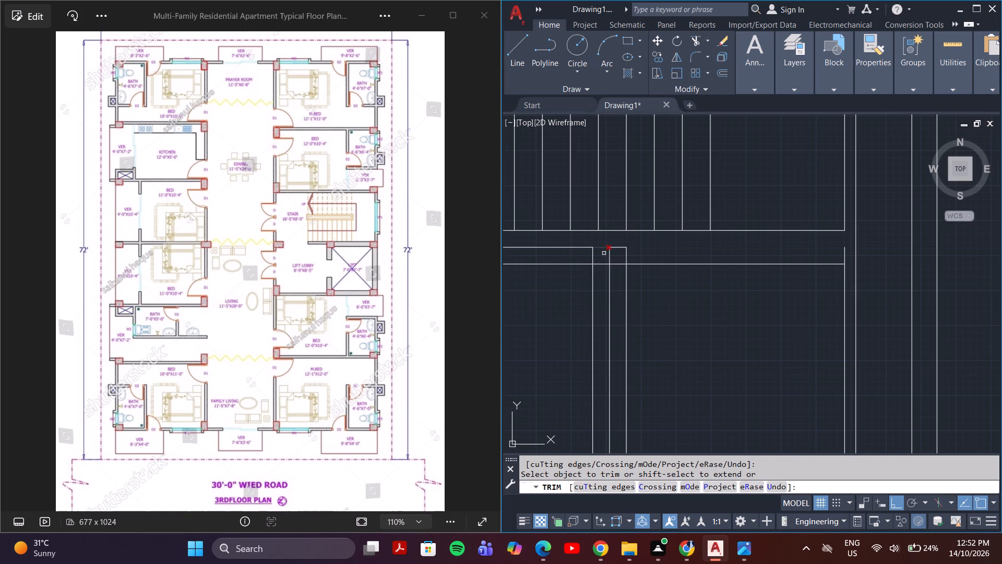
pyautogui.click(616, 247)
pyautogui.click(609, 258)
pyautogui.click(626, 255)
pyautogui.click(607, 292)
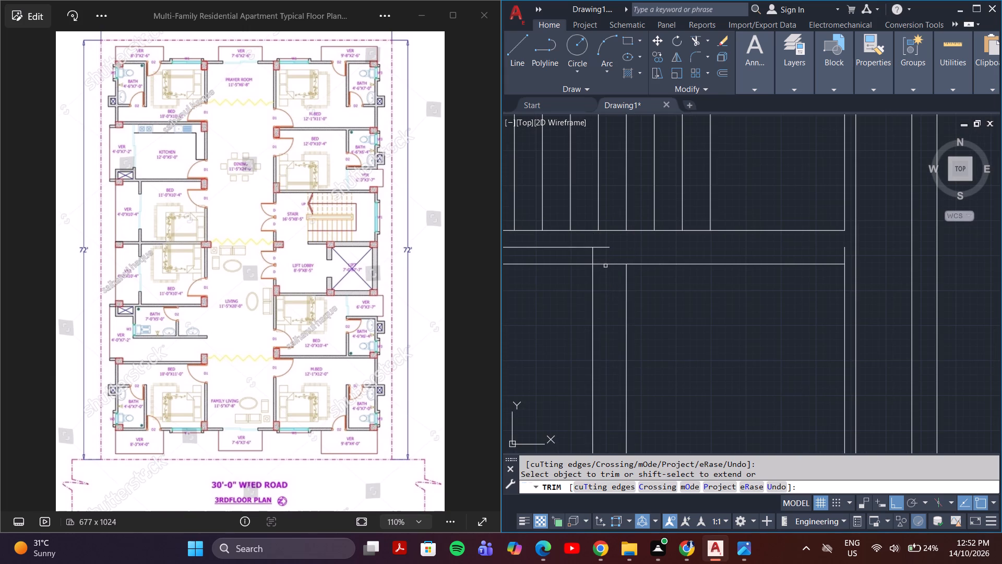
pyautogui.click(603, 246)
# Trim the original wall line opposite the stair along the lift, its end stubs and the inset line across the partition.
pyautogui.scroll(-2, 614, 279)
pyautogui.scroll(2, 625, 391)
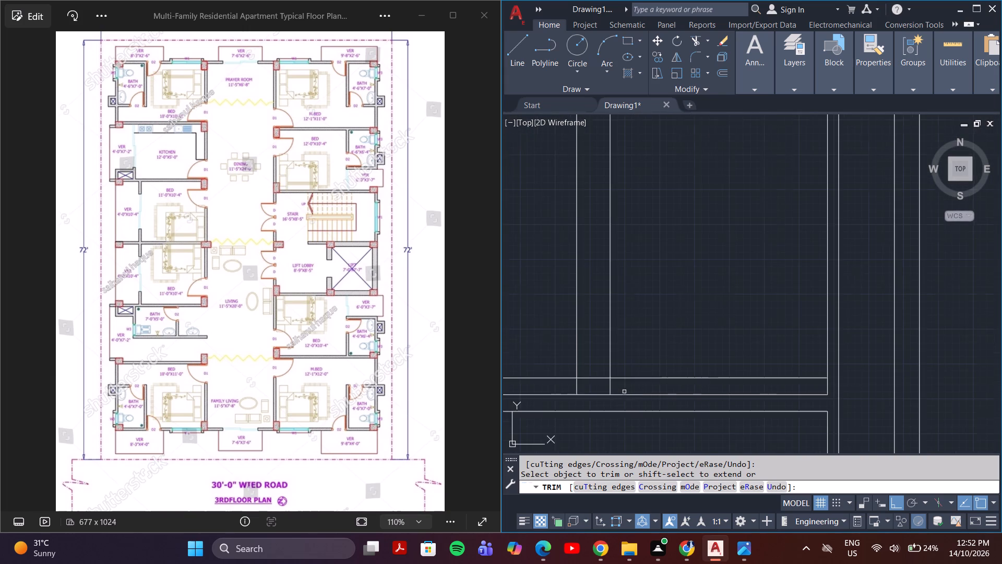
pyautogui.click(608, 388)
pyautogui.click(601, 395)
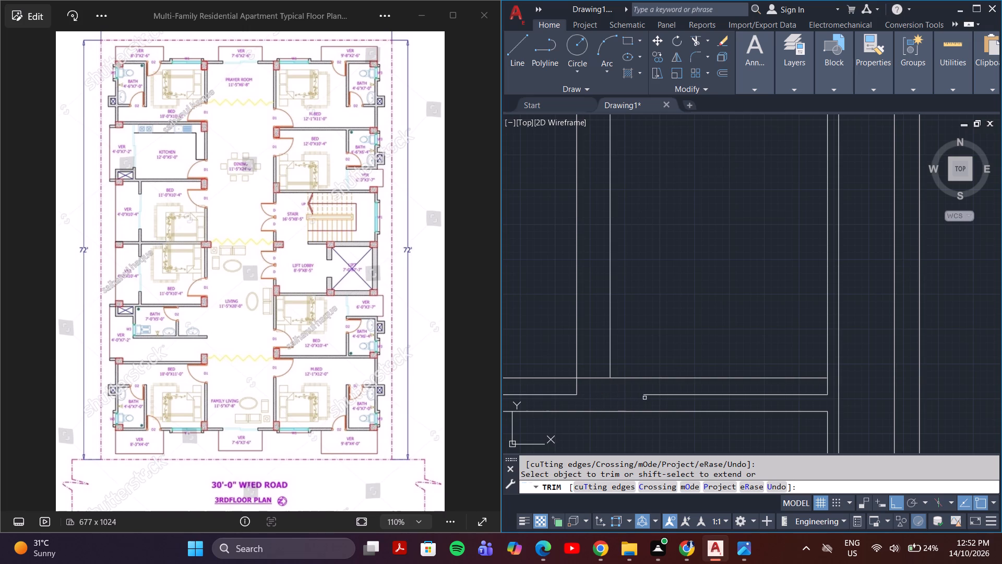
pyautogui.click(658, 397)
pyautogui.click(674, 394)
pyautogui.click(654, 394)
pyautogui.click(830, 391)
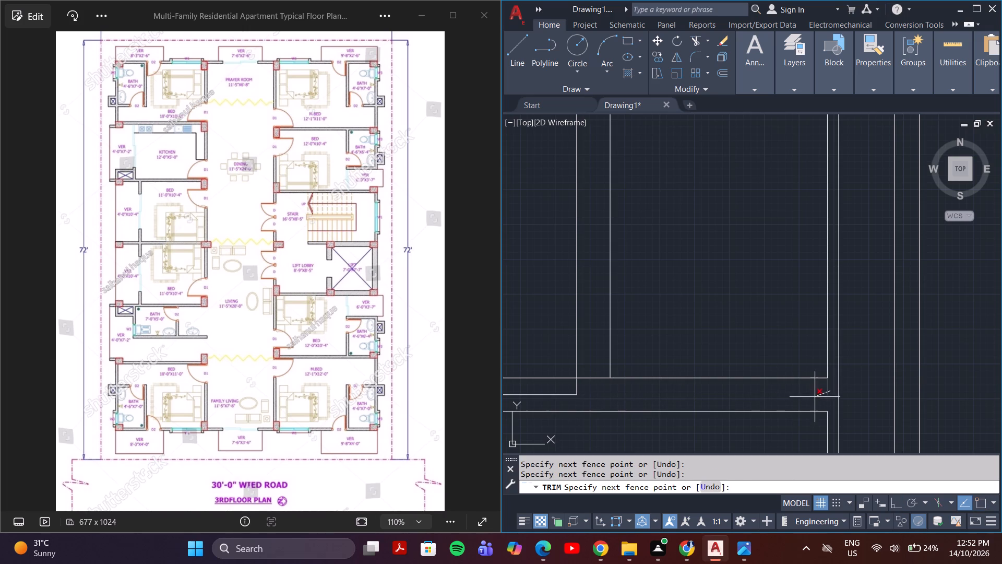
pyautogui.click(809, 392)
pyautogui.click(598, 382)
pyautogui.click(594, 369)
# Trim the stair-side inset line where it crosses between the two partition lines.
pyautogui.scroll(-3, 589, 387)
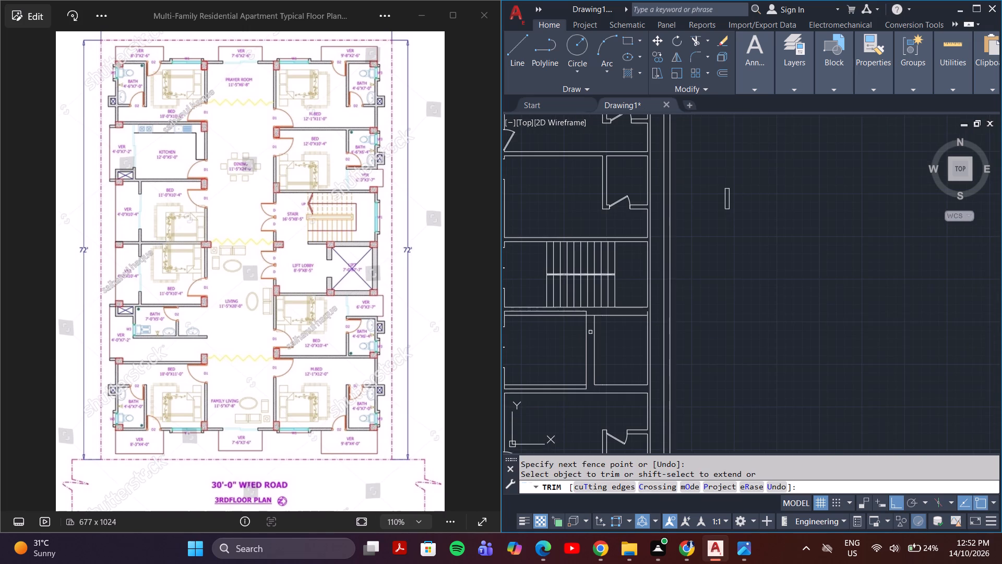
pyautogui.moveTo(608, 335); pyautogui.dragTo(615, 335, button='middle')
pyautogui.scroll(2, 597, 311)
pyautogui.click(599, 337)
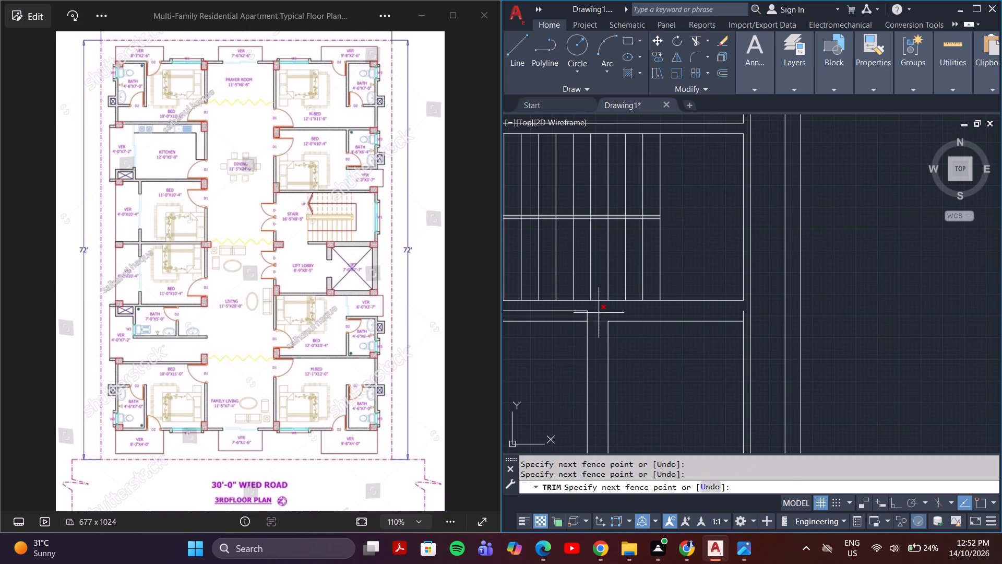
pyautogui.click(599, 313)
pyautogui.press('Escape')
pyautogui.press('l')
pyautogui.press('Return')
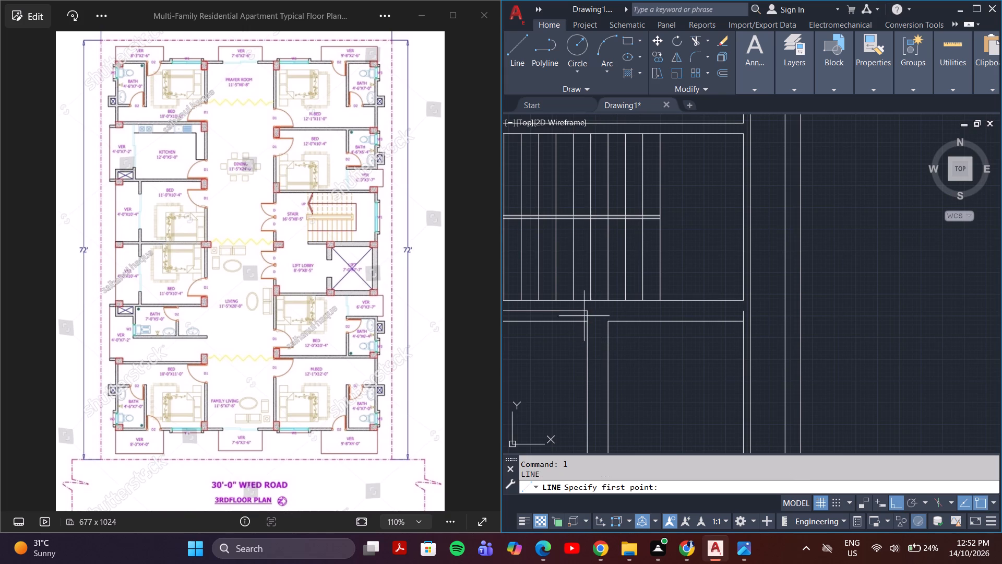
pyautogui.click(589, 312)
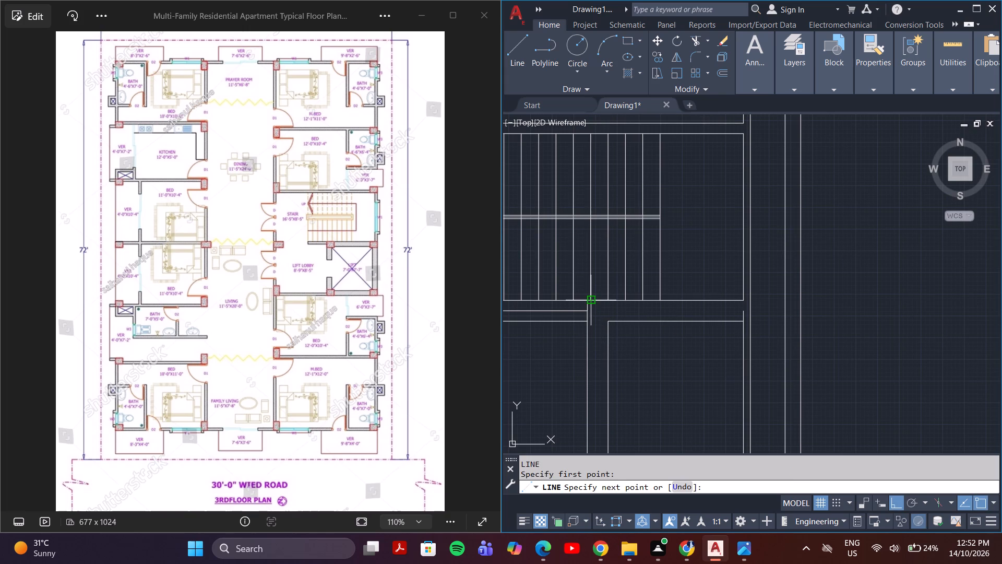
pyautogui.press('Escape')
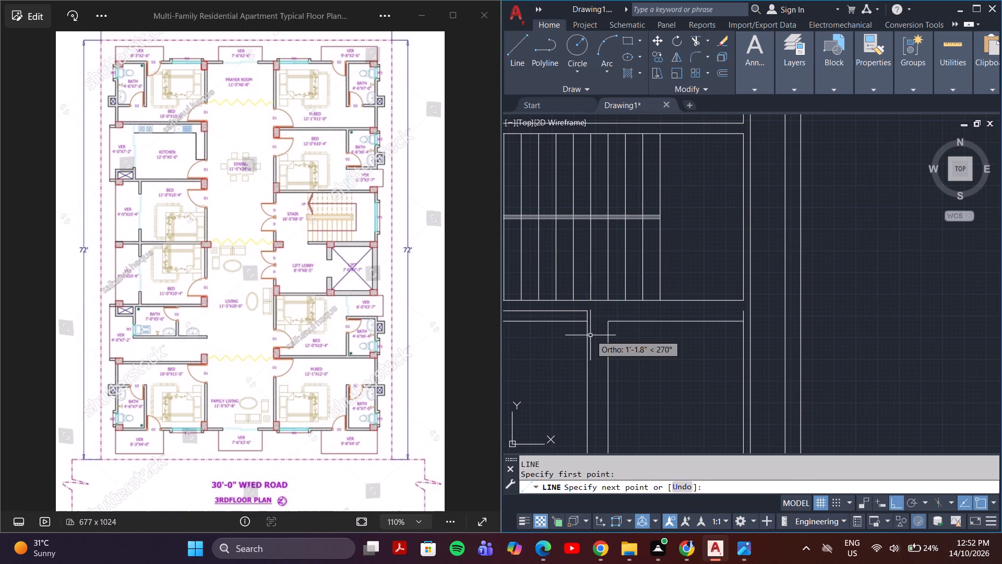
# Erase the two inset lines in the lift lobby, along its stair-side wall and along the opposite wall.
pyautogui.scroll(-1, 591, 336)
pyautogui.moveTo(600, 419); pyautogui.dragTo(601, 370, button='middle')
pyautogui.scroll(-1, 574, 312)
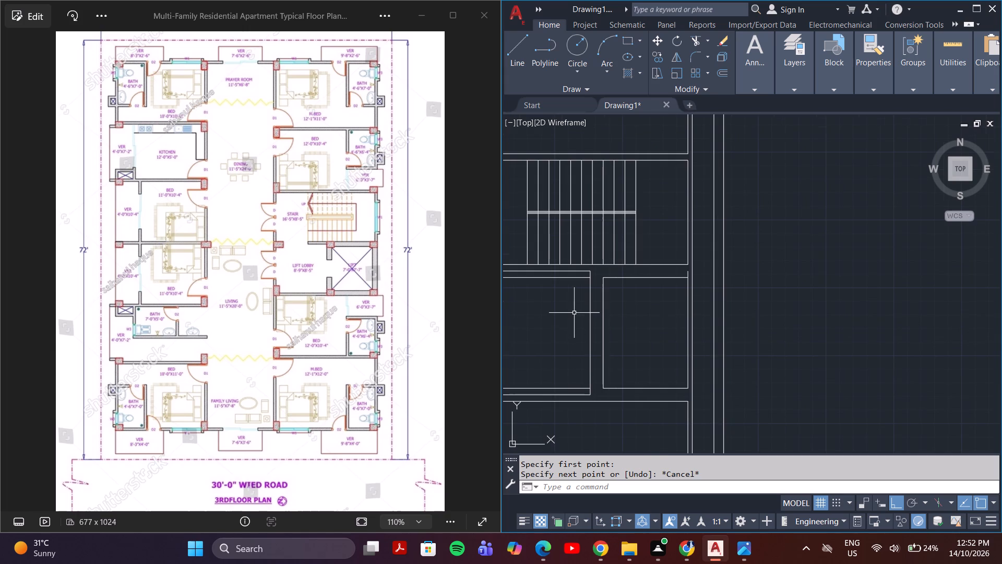
pyautogui.moveTo(574, 317); pyautogui.dragTo(638, 322, button='middle')
pyautogui.scroll(2, 622, 294)
pyautogui.scroll(-1, 622, 294)
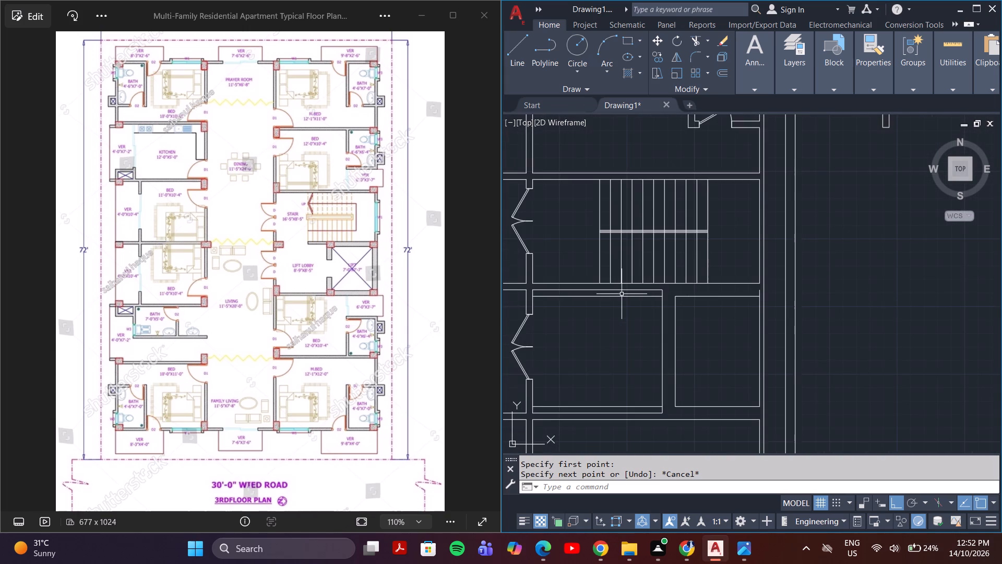
pyautogui.click(618, 298)
pyautogui.press('Delete')
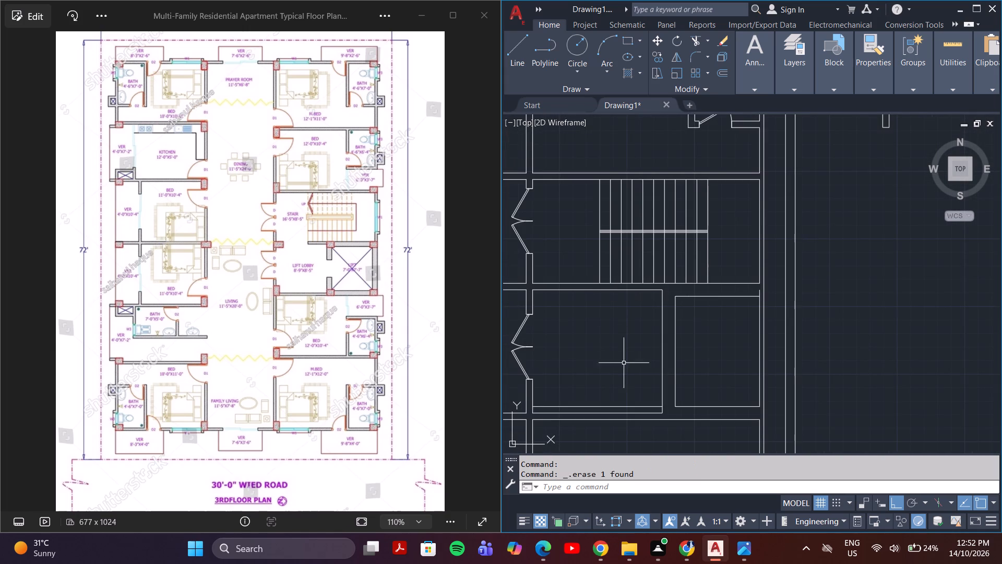
pyautogui.click(633, 405)
pyautogui.press('Delete')
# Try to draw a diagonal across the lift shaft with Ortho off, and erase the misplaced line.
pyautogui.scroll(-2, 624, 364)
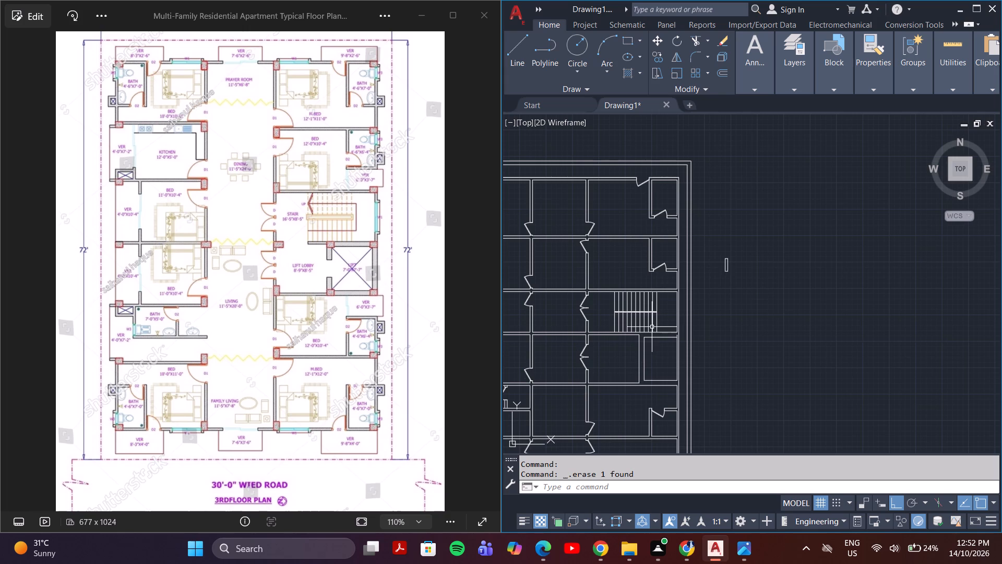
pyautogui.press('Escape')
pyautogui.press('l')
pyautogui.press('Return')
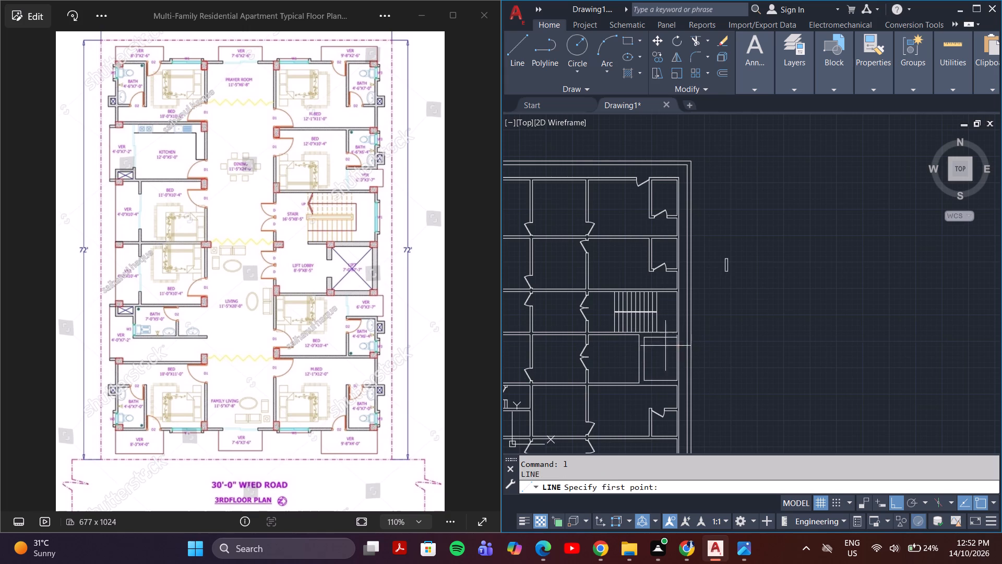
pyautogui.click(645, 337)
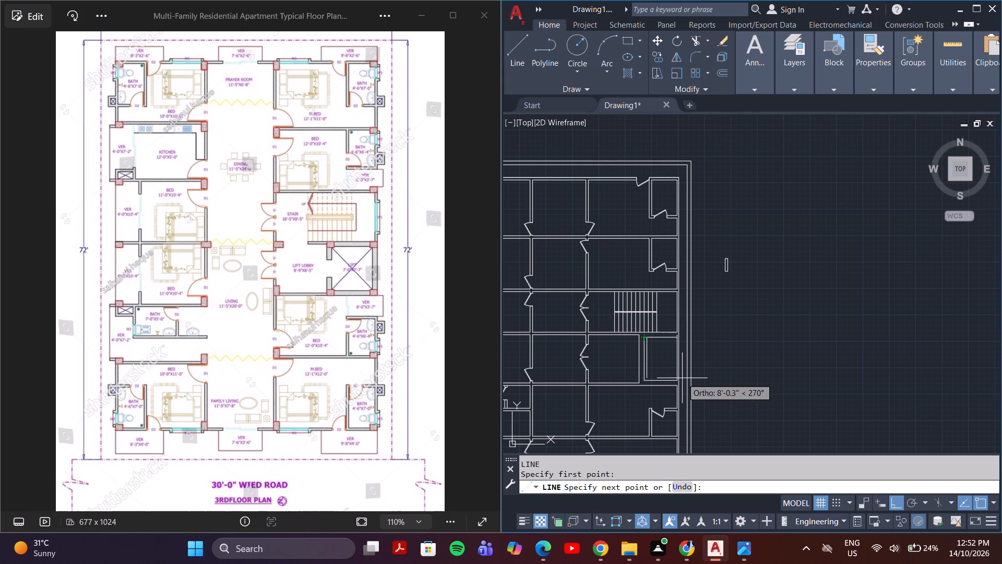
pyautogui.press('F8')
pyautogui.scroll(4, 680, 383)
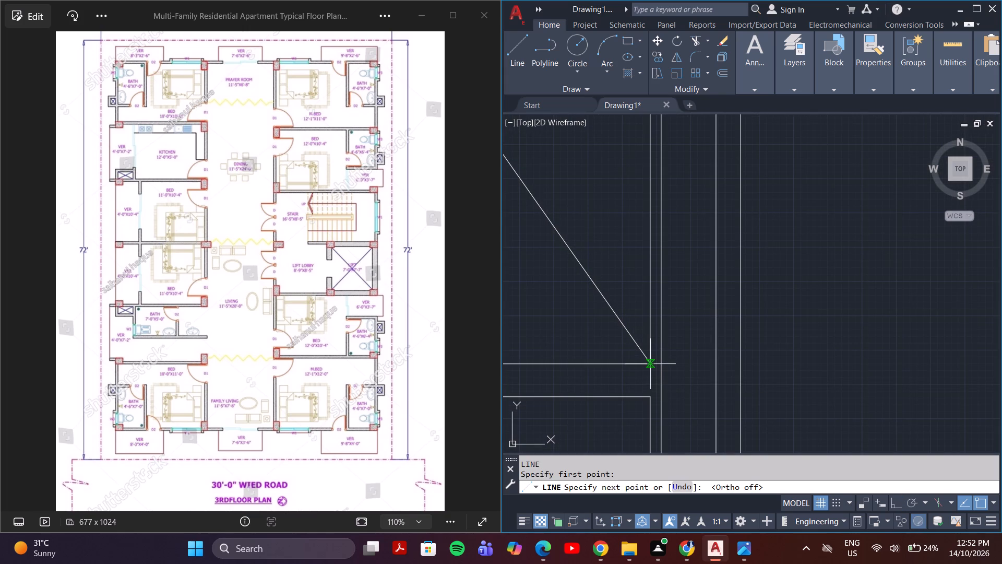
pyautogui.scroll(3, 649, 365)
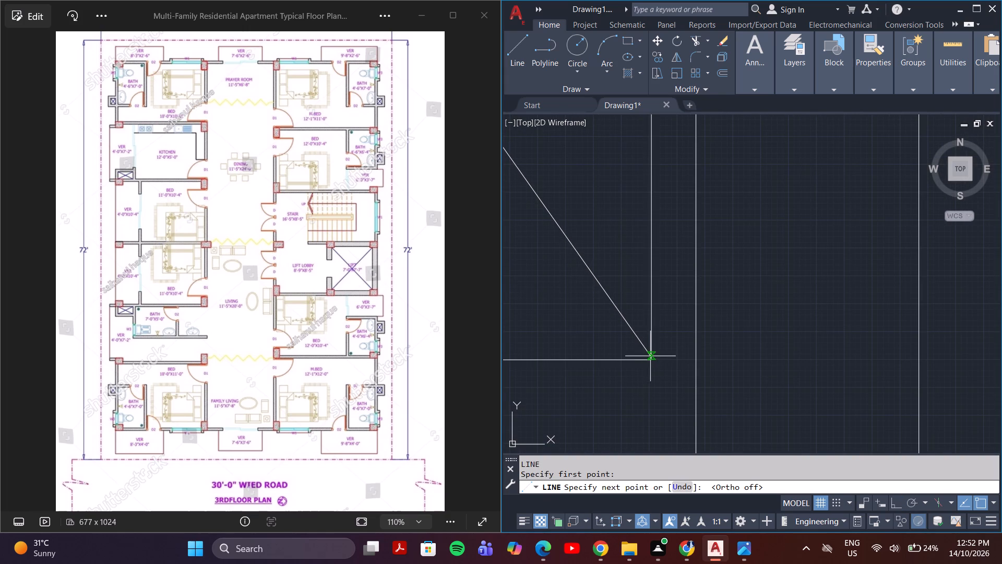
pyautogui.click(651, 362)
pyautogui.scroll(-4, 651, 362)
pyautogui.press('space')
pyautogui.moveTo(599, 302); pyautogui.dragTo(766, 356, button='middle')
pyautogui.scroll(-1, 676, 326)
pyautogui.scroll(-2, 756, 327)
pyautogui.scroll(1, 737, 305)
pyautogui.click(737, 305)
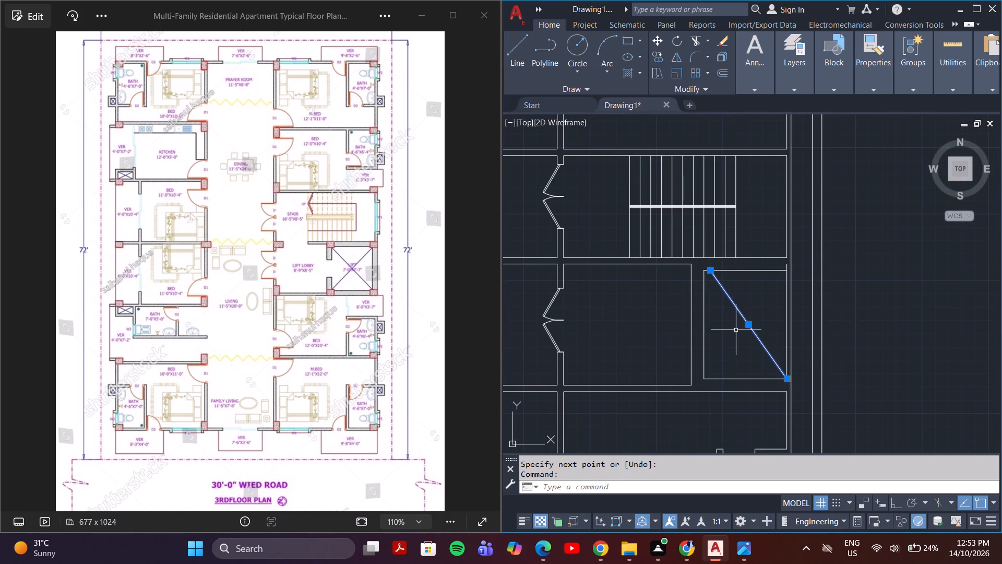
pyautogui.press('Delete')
# Draw two crossing diagonal lines between the opposite corners of the lift shaft rectangle.
pyautogui.write('l;')
pyautogui.press('BackSpace')
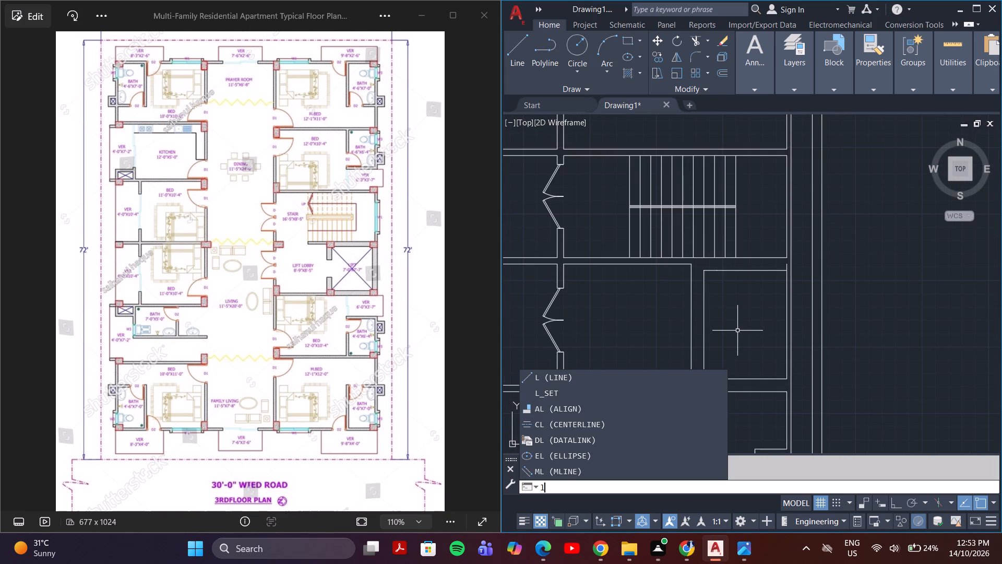
pyautogui.press('Return')
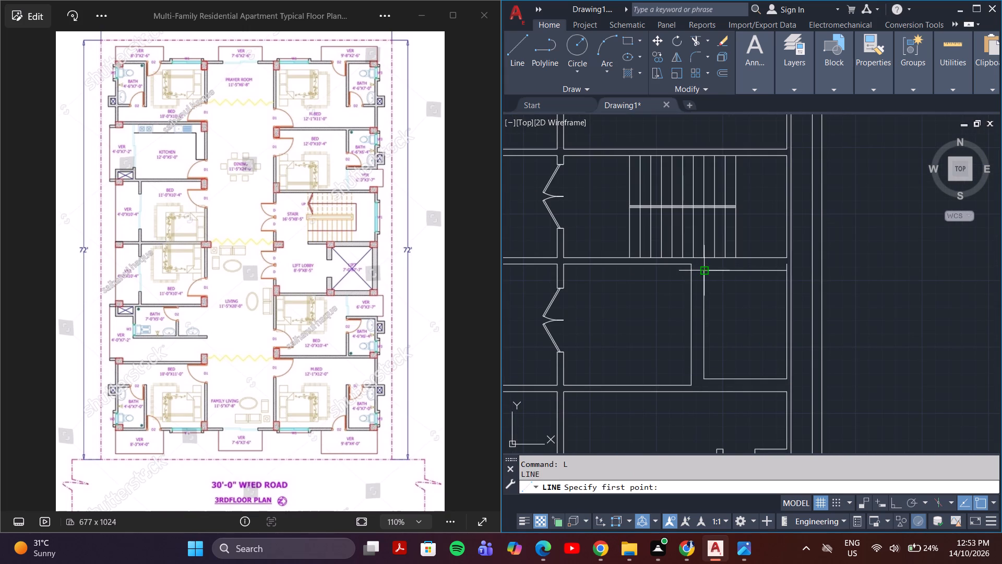
pyautogui.click(705, 271)
pyautogui.click(786, 380)
pyautogui.press('space')
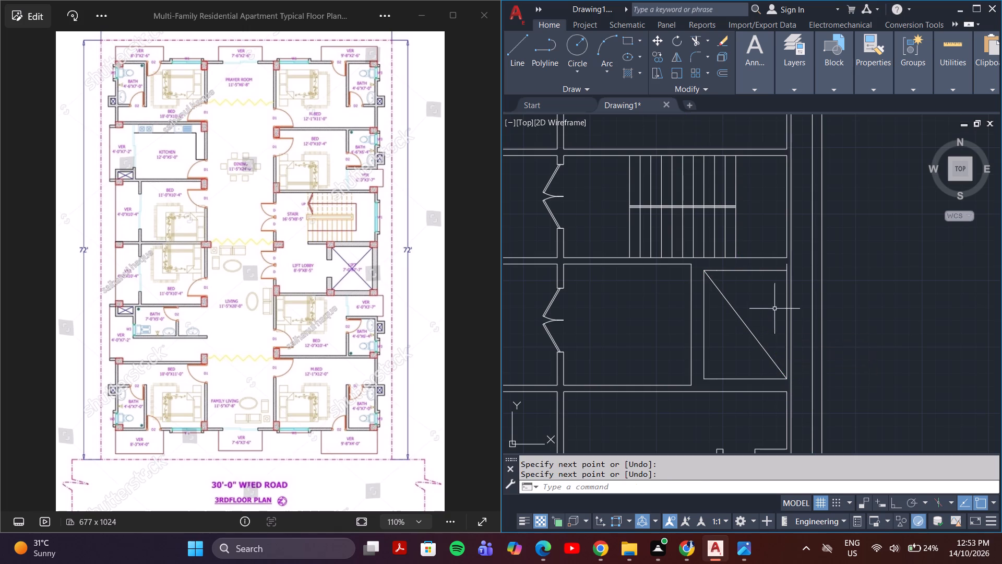
pyautogui.press('space')
pyautogui.scroll(5, 784, 271)
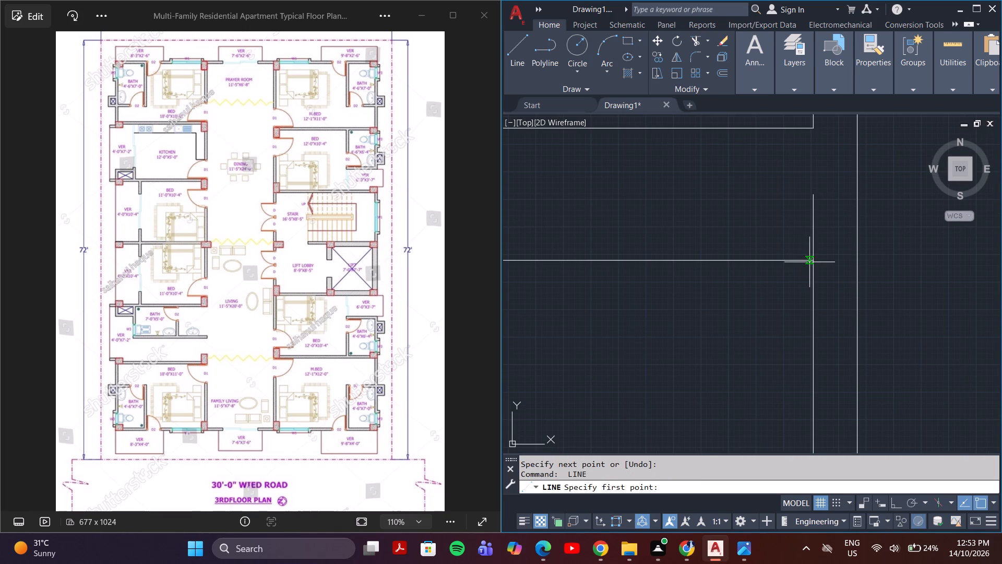
pyautogui.click(809, 262)
pyautogui.press('Escape')
pyautogui.press('space')
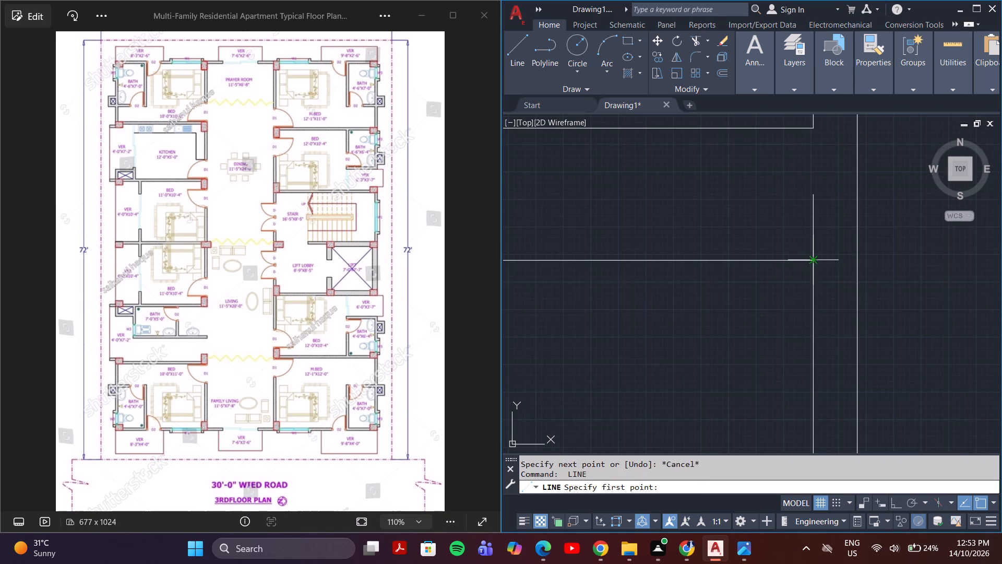
pyautogui.click(813, 260)
pyautogui.scroll(-4, 745, 346)
pyautogui.moveTo(724, 357); pyautogui.dragTo(771, 303, button='middle')
pyautogui.moveTo(690, 422); pyautogui.dragTo(712, 362, button='middle')
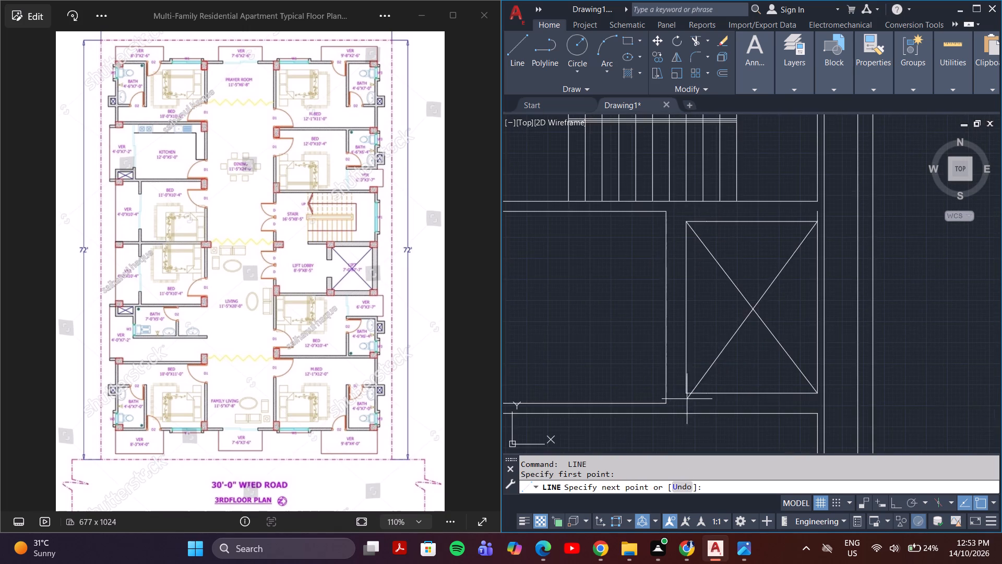
pyautogui.scroll(3, 686, 401)
pyautogui.click(684, 372)
pyautogui.scroll(-3, 722, 347)
pyautogui.press('Escape')
pyautogui.press('Escape')
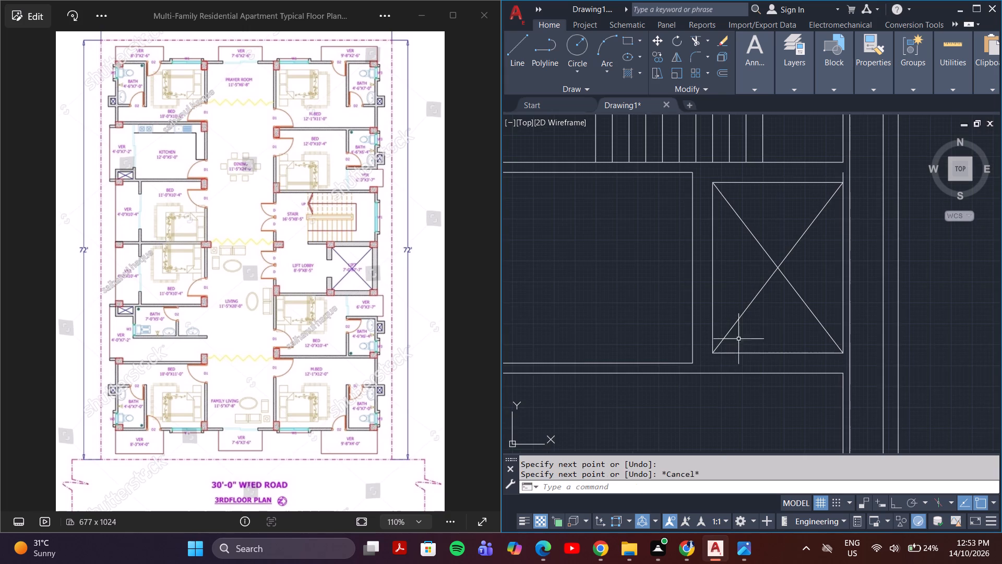
# Trim the outer wall line stub projecting past the lift shaft's stair-side corner.
pyautogui.moveTo(766, 310); pyautogui.dragTo(718, 400, button='middle')
pyautogui.scroll(-1, 718, 400)
pyautogui.scroll(5, 766, 319)
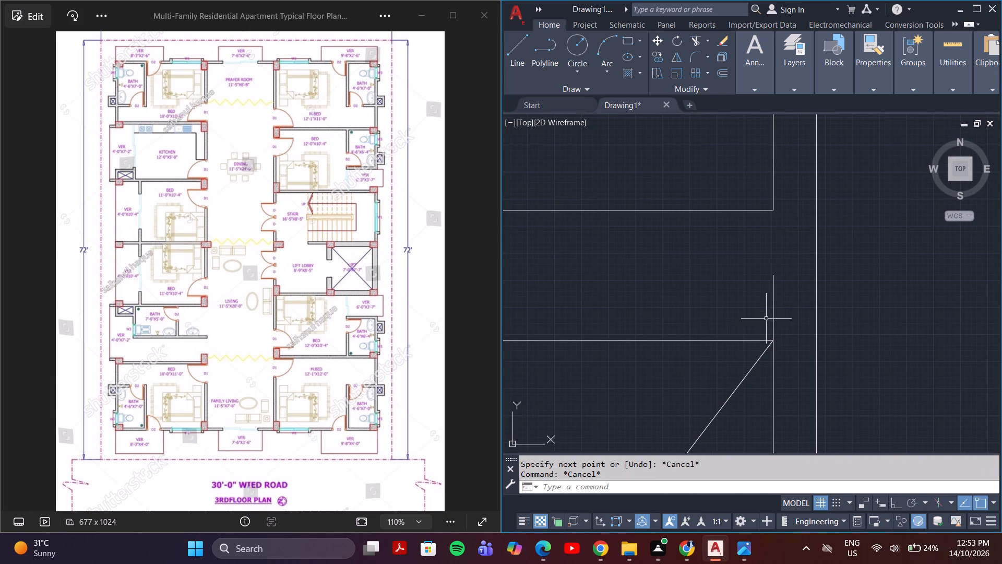
pyautogui.write('tr')
pyautogui.press('Return')
pyautogui.click(798, 312)
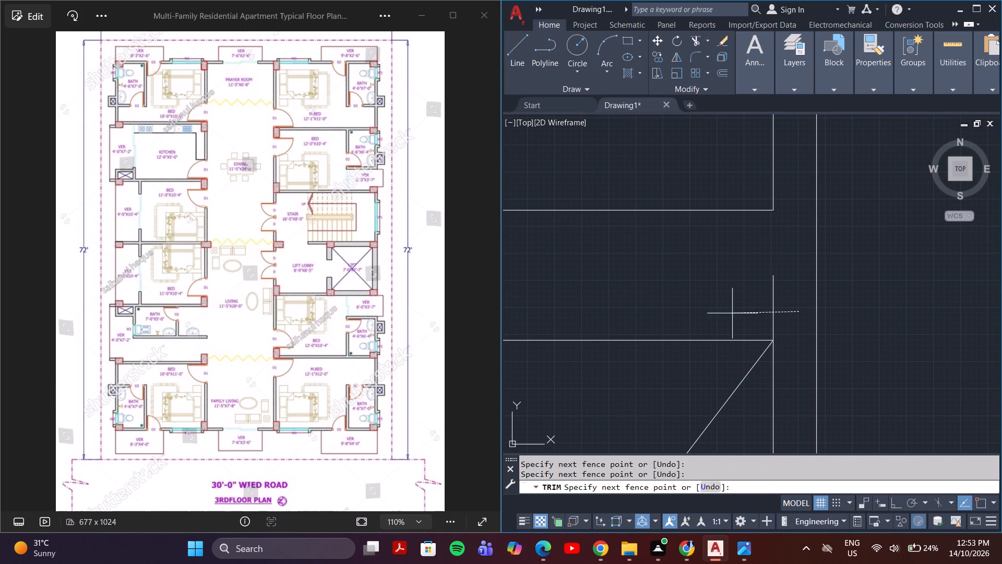
pyautogui.click(732, 314)
pyautogui.scroll(-4, 731, 314)
pyautogui.moveTo(860, 340); pyautogui.dragTo(859, 316, button='middle')
pyautogui.scroll(-1, 829, 345)
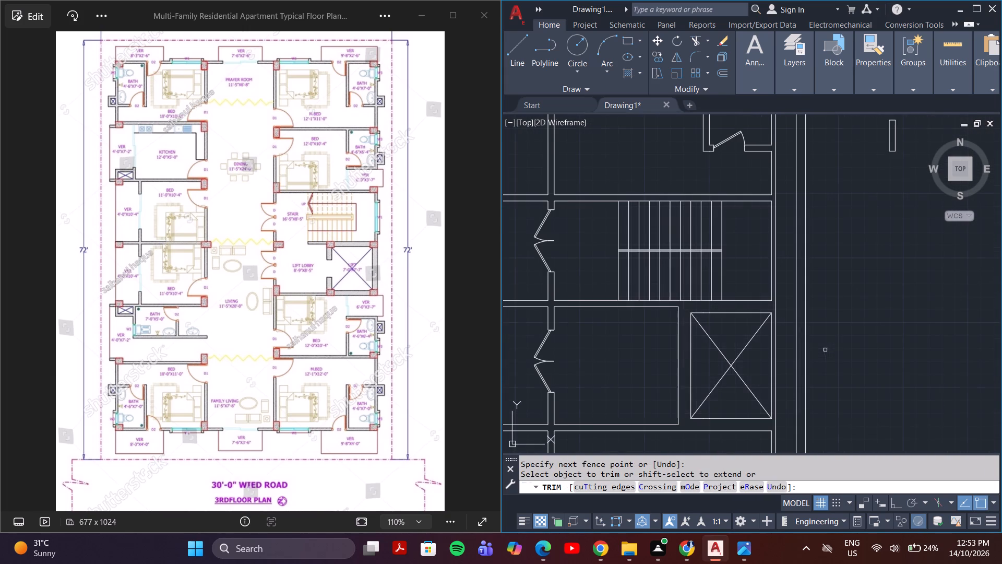
pyautogui.press('Escape')
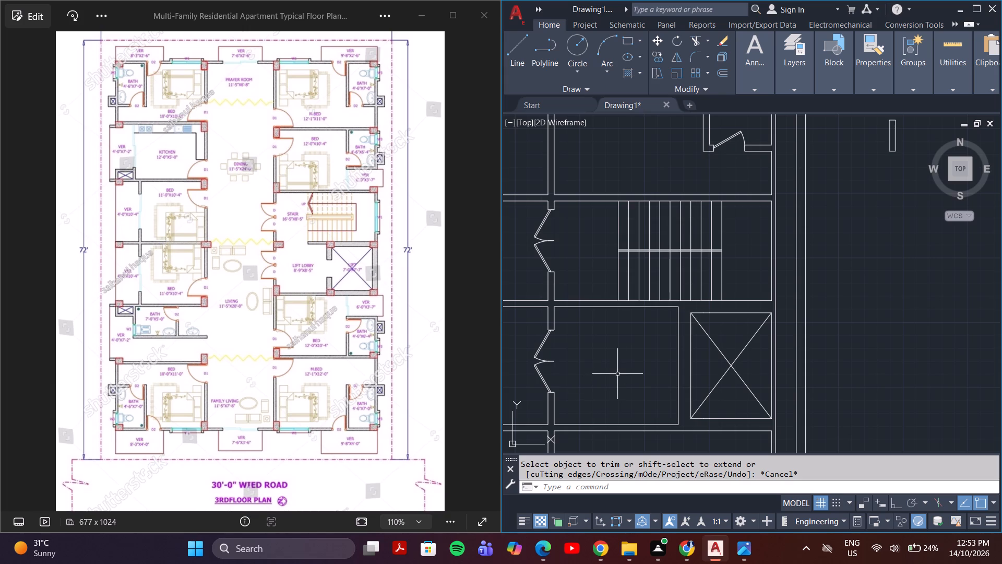
# Draw two crossing diagonal lines between the inner corners of the small duct beside the kitchen.
pyautogui.scroll(-1, 750, 389)
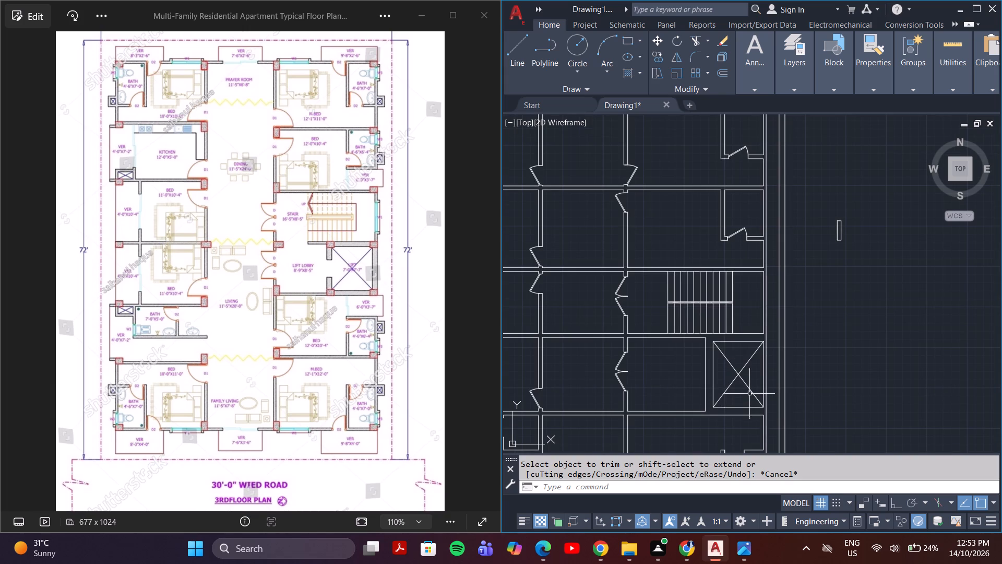
pyautogui.moveTo(662, 326); pyautogui.dragTo(865, 383, button='middle')
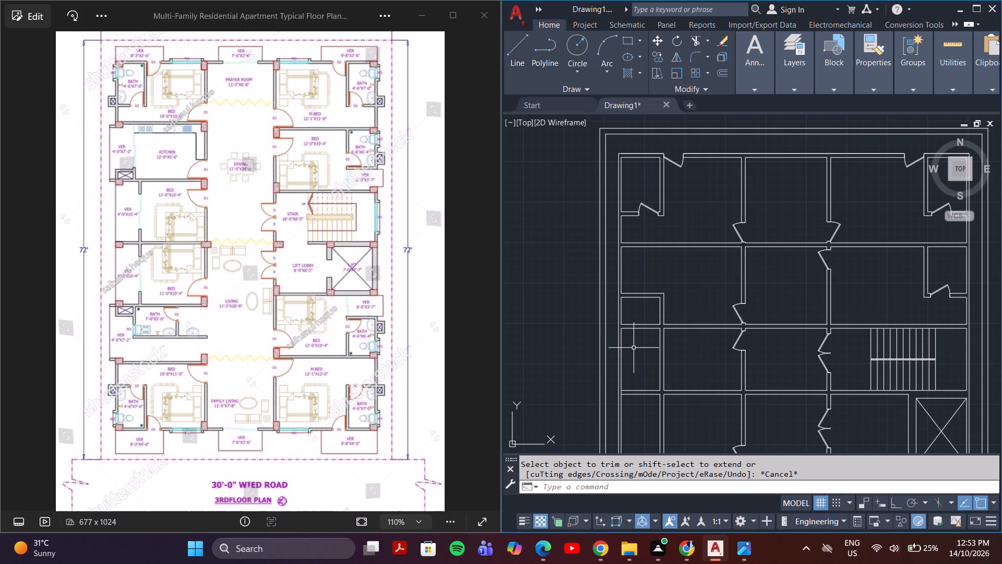
pyautogui.click(523, 51)
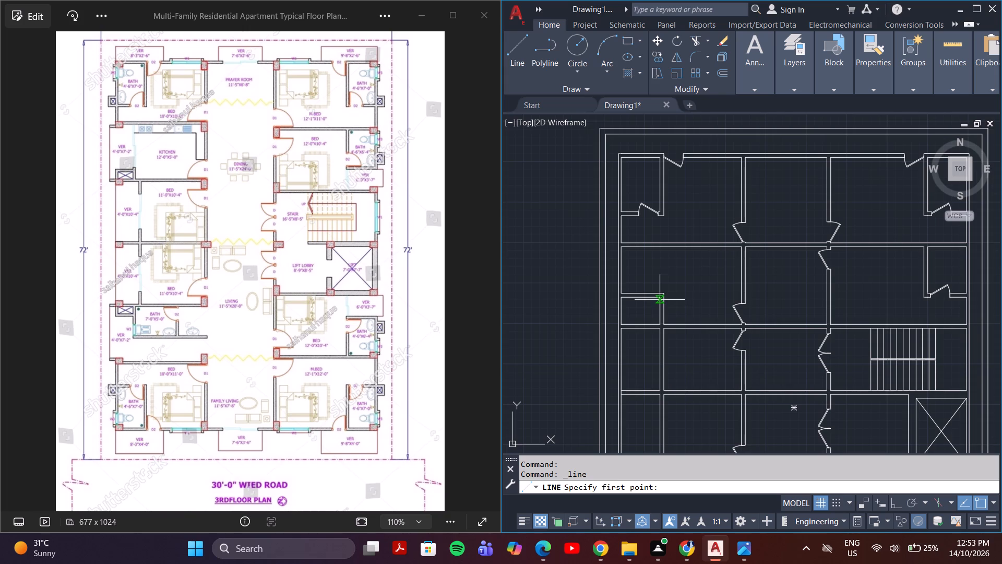
pyautogui.scroll(4, 660, 299)
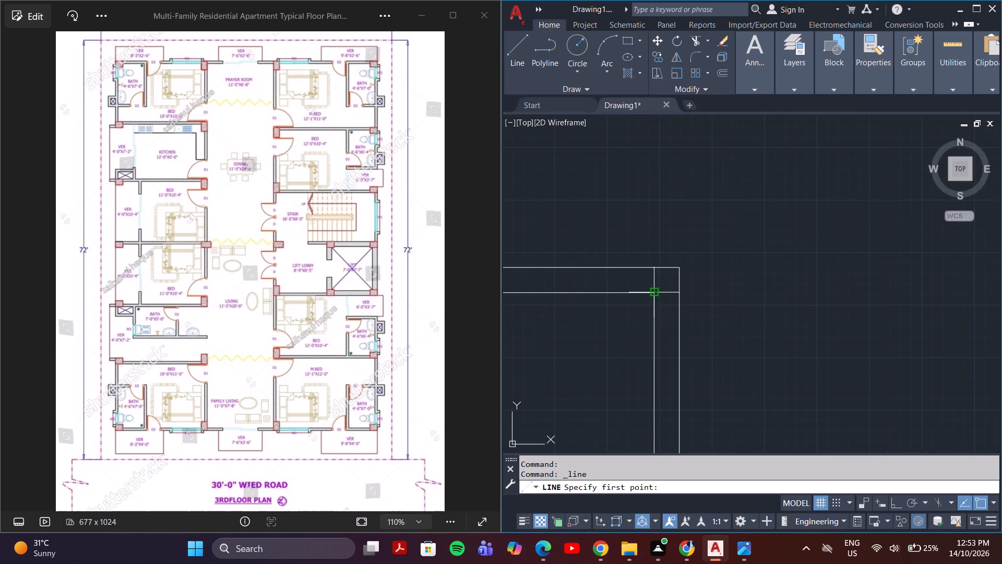
pyautogui.click(654, 292)
pyautogui.moveTo(622, 345); pyautogui.dragTo(712, 258, button='middle')
pyautogui.scroll(-3, 666, 313)
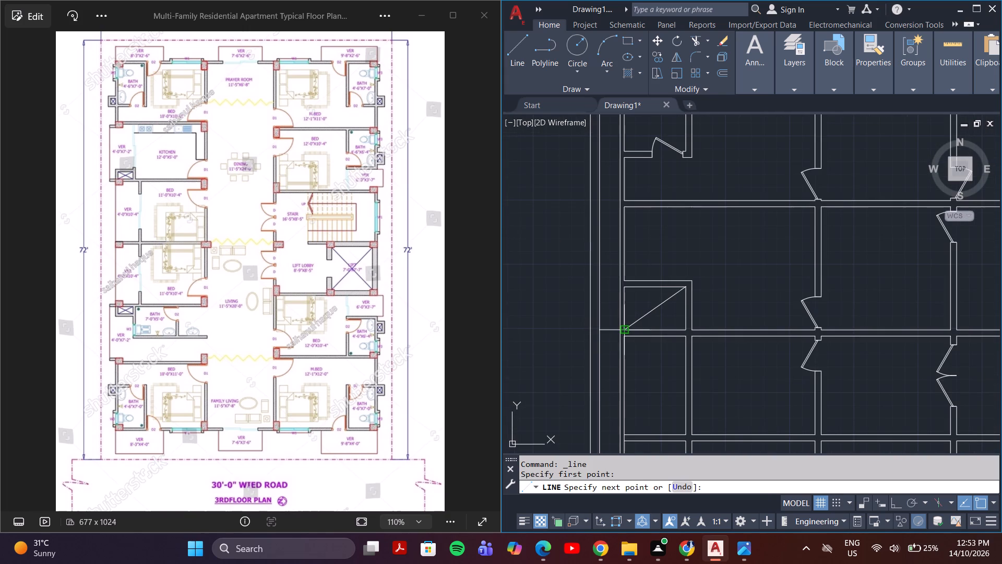
pyautogui.click(625, 329)
pyautogui.press('space')
pyautogui.press('space')
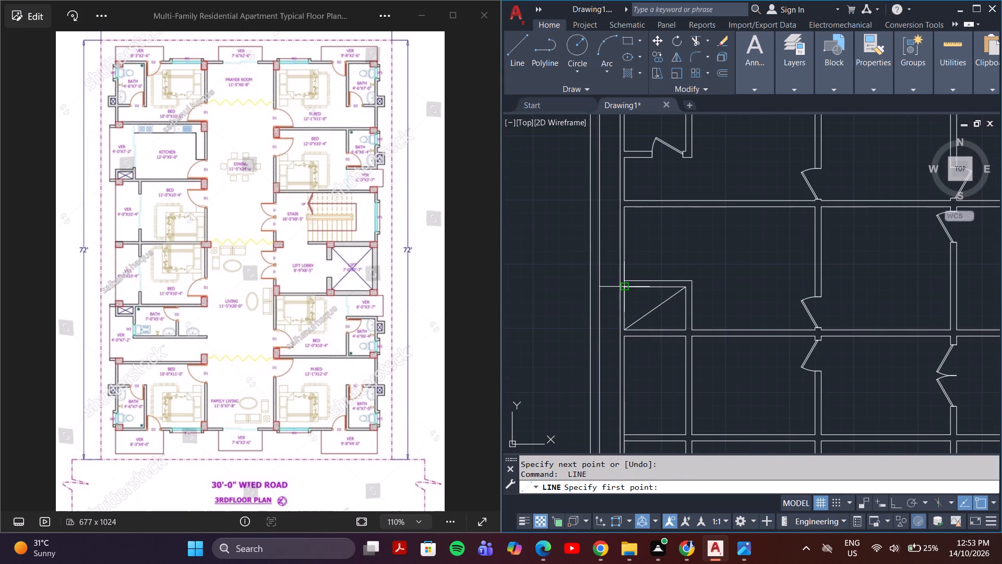
pyautogui.moveTo(623, 286); pyautogui.dragTo(624, 293)
pyautogui.click(687, 328)
pyautogui.scroll(-3, 686, 326)
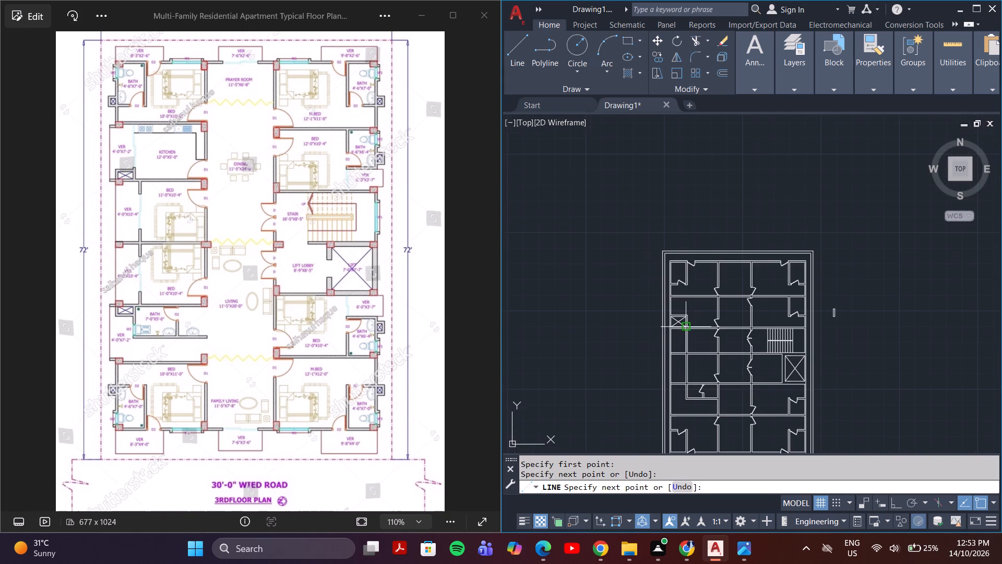
pyautogui.press('Escape')
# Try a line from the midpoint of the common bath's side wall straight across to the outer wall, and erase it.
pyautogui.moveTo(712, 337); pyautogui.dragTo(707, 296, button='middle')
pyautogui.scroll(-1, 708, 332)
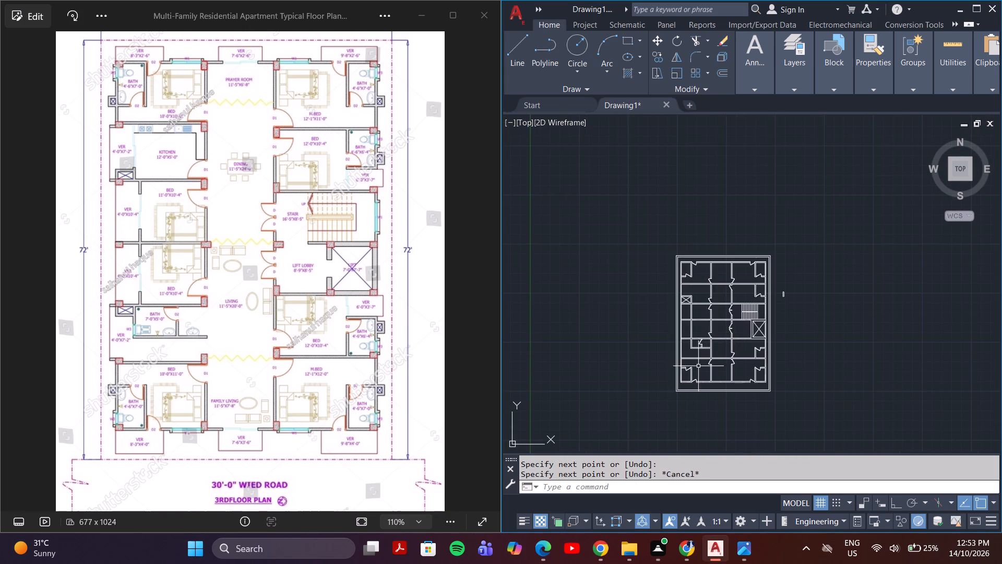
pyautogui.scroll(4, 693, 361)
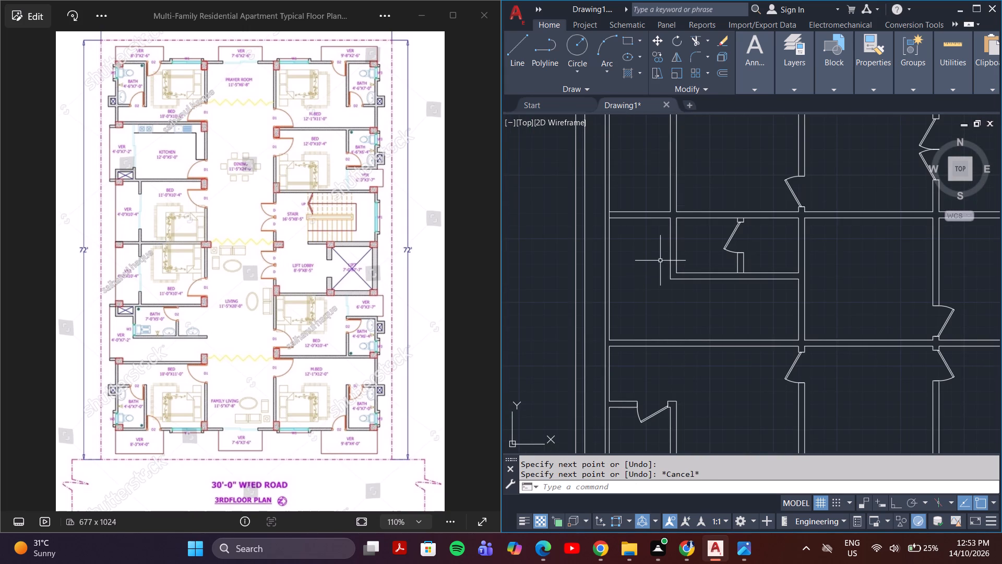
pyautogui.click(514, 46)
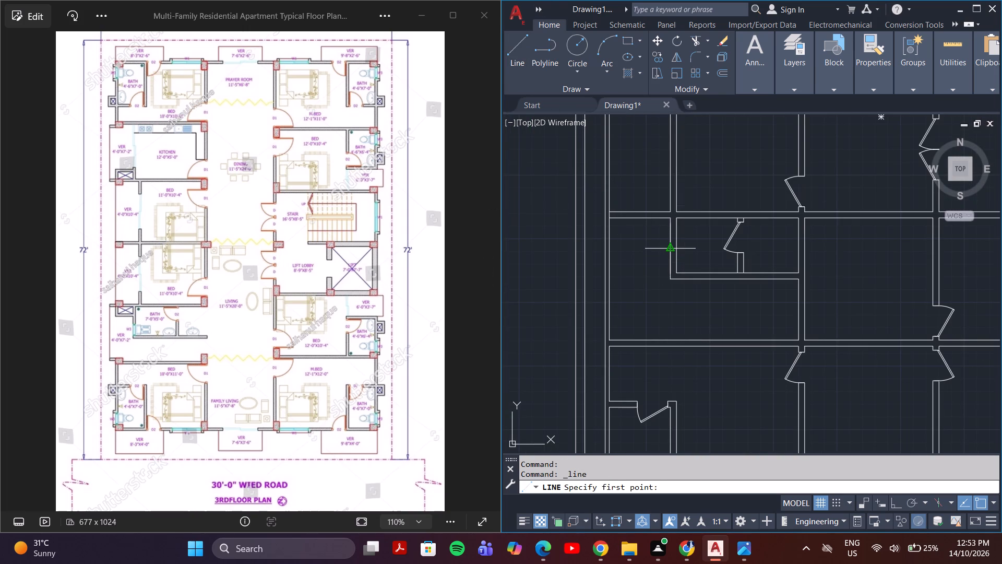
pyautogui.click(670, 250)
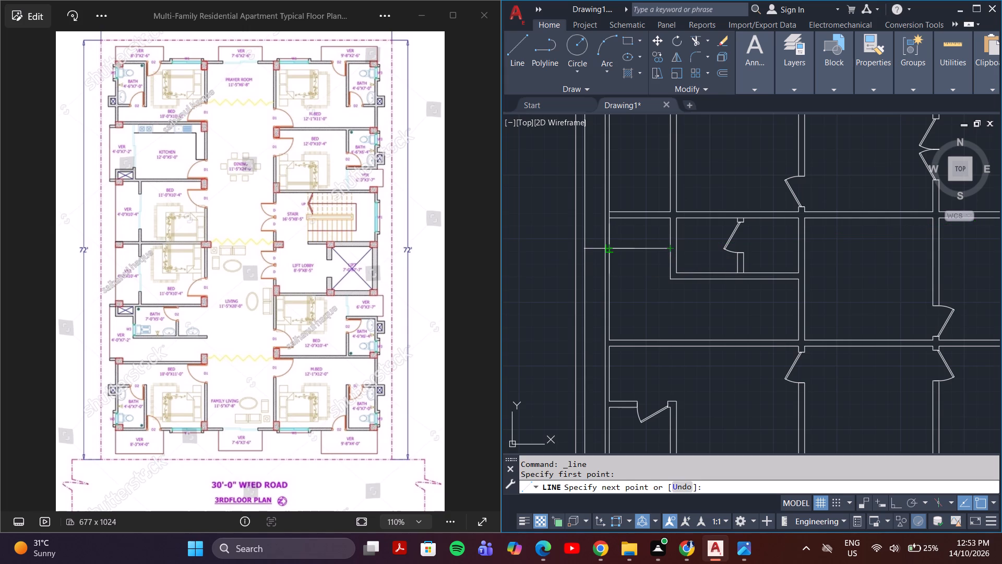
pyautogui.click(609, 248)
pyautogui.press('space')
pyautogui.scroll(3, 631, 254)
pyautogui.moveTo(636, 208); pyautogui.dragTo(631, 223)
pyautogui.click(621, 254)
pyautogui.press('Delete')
# Draw a horizontal line from the midpoint of the common bath's side wall across to the outer wall's inner face.
pyautogui.press('l')
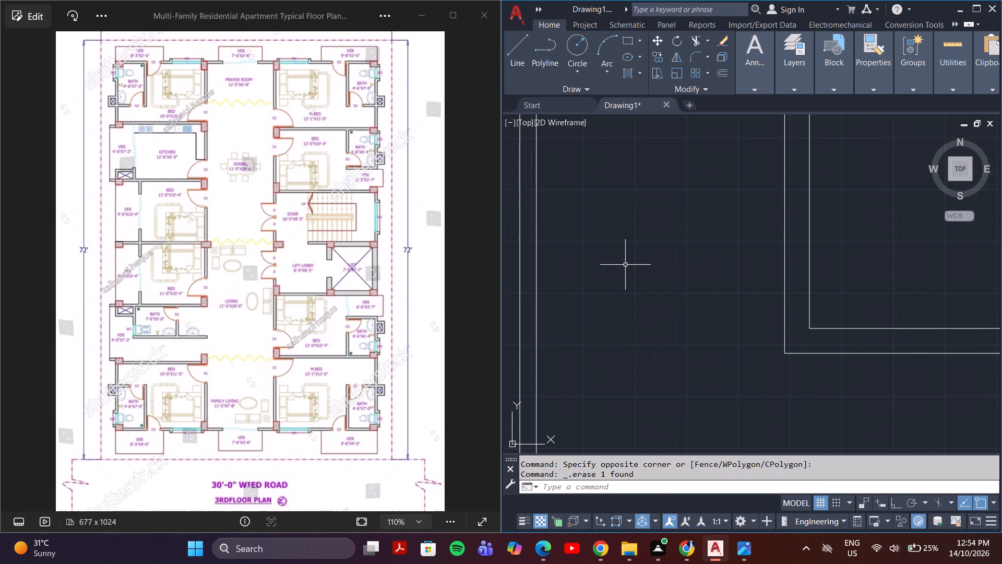
pyautogui.press('Return')
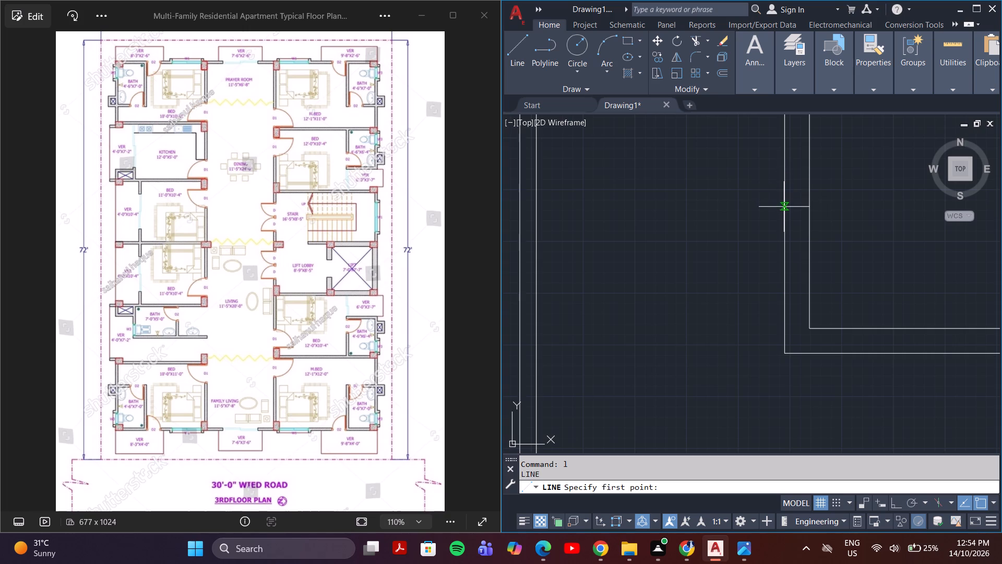
pyautogui.scroll(-1, 783, 221)
pyautogui.moveTo(783, 221); pyautogui.dragTo(780, 273, button='middle')
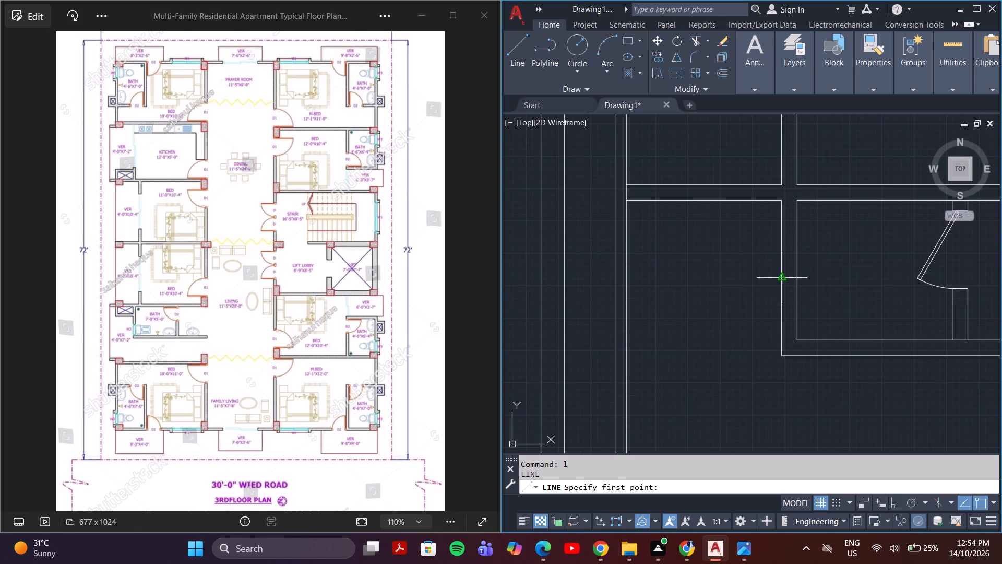
pyautogui.click(783, 279)
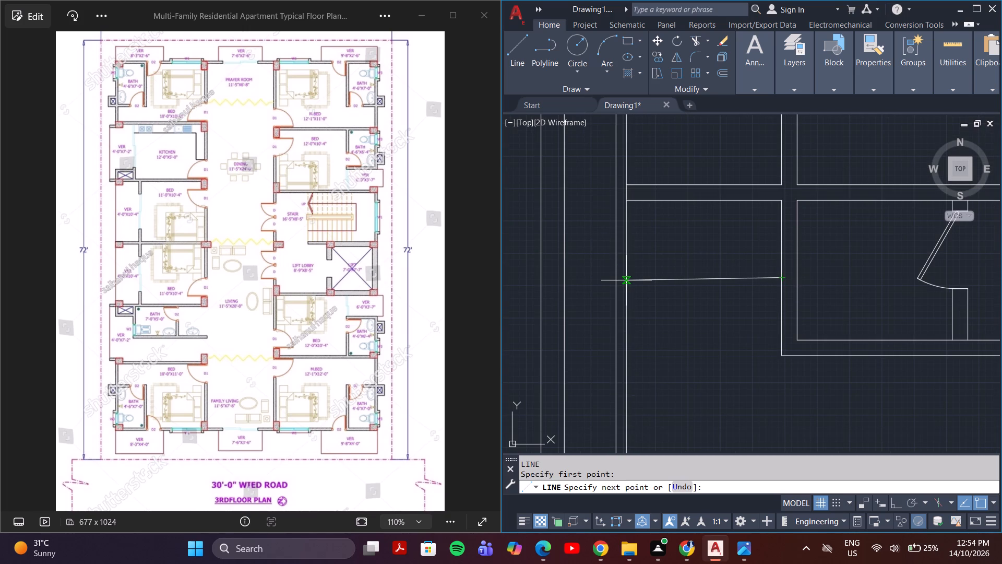
pyautogui.press('F8')
pyautogui.click(629, 277)
pyautogui.press('Escape')
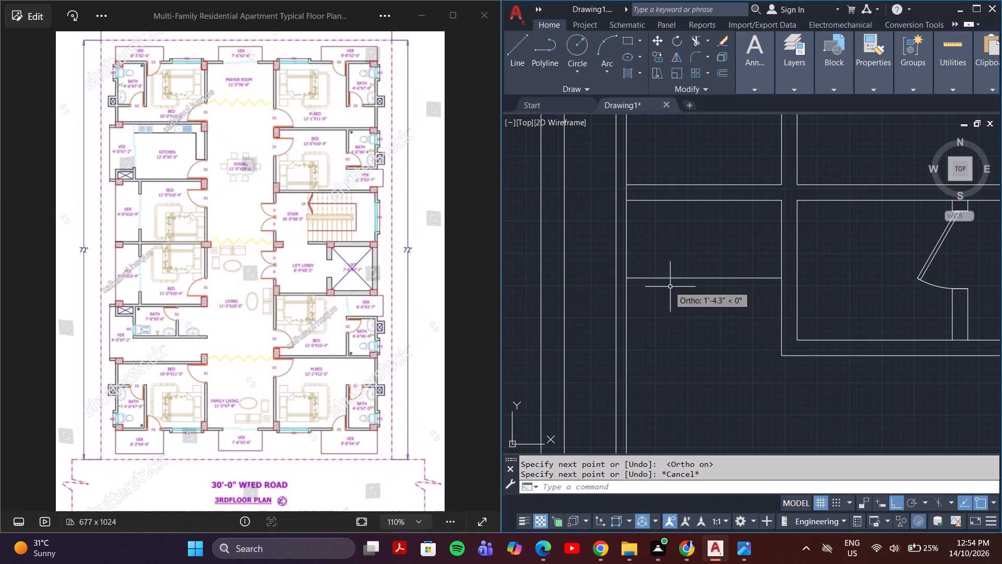
# Offset the new horizontal line 6" downward on the plan to form the duct's lower wall beside the common bath.
pyautogui.click(678, 279)
pyautogui.press('0')
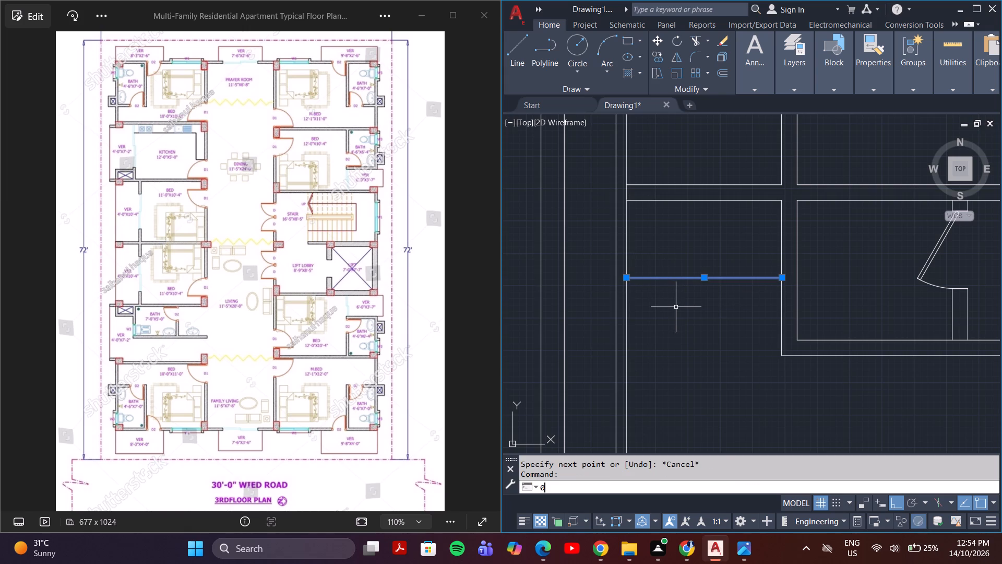
pyautogui.press('BackSpace')
pyautogui.press('o')
pyautogui.press('Return')
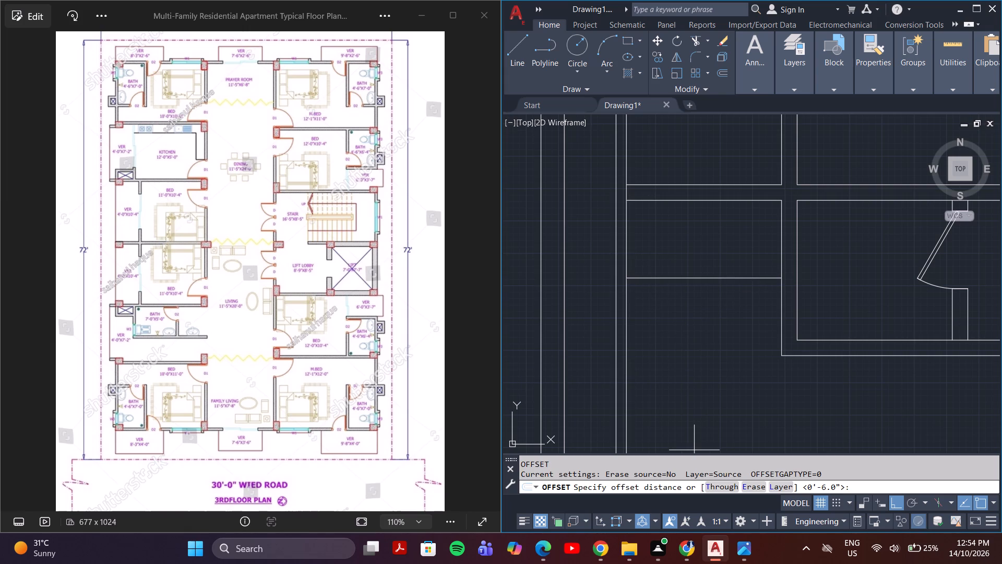
pyautogui.click(853, 486)
pyautogui.write('6"')
pyautogui.press('Return')
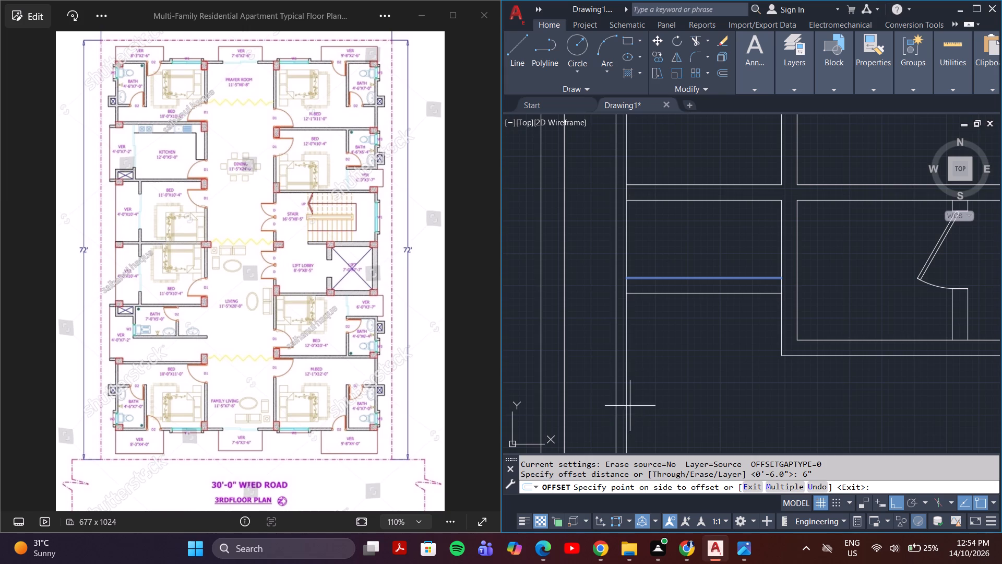
pyautogui.click(732, 351)
pyautogui.press('Escape')
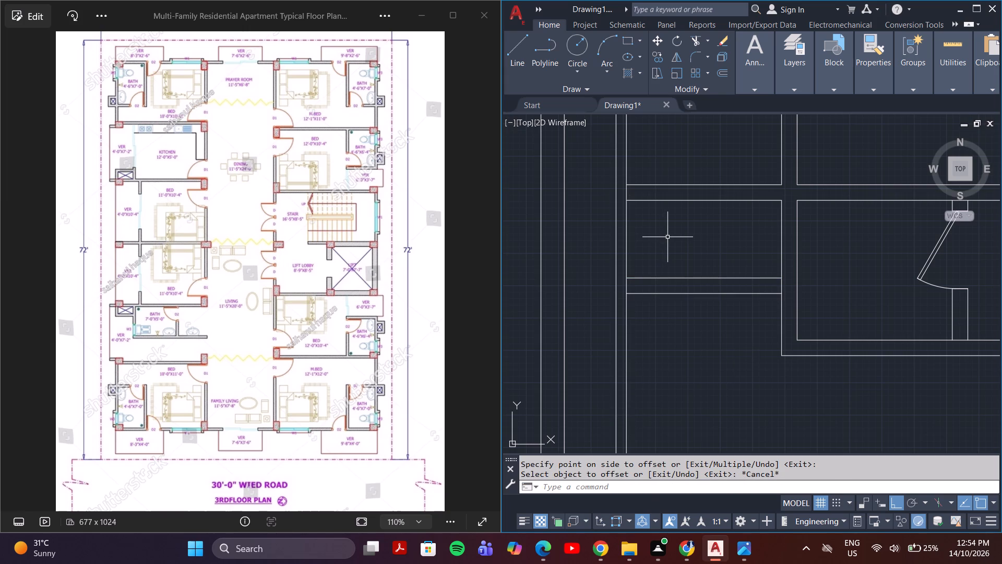
# Trim the wall lines crossing the junctions around the new duct, at the outer wall and at the common bath's side wall.
pyautogui.write('re')
pyautogui.press('BackSpace')
pyautogui.press('BackSpace')
pyautogui.press('BackSpace')
pyautogui.write('tr')
pyautogui.press('Return')
pyautogui.scroll(3, 629, 191)
pyautogui.moveTo(629, 193); pyautogui.dragTo(606, 193)
pyautogui.scroll(-4, 602, 202)
pyautogui.scroll(4, 605, 298)
pyautogui.moveTo(586, 288); pyautogui.dragTo(626, 284)
pyautogui.scroll(-4, 629, 283)
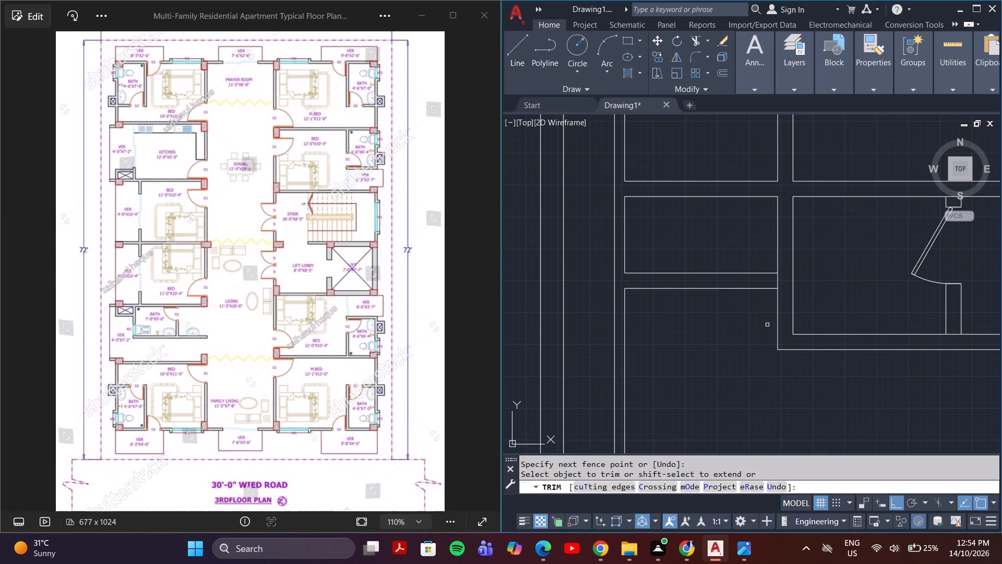
pyautogui.moveTo(768, 325); pyautogui.dragTo(719, 361, button='middle')
pyautogui.scroll(3, 736, 317)
pyautogui.moveTo(727, 310); pyautogui.dragTo(691, 314)
pyautogui.scroll(-3, 689, 314)
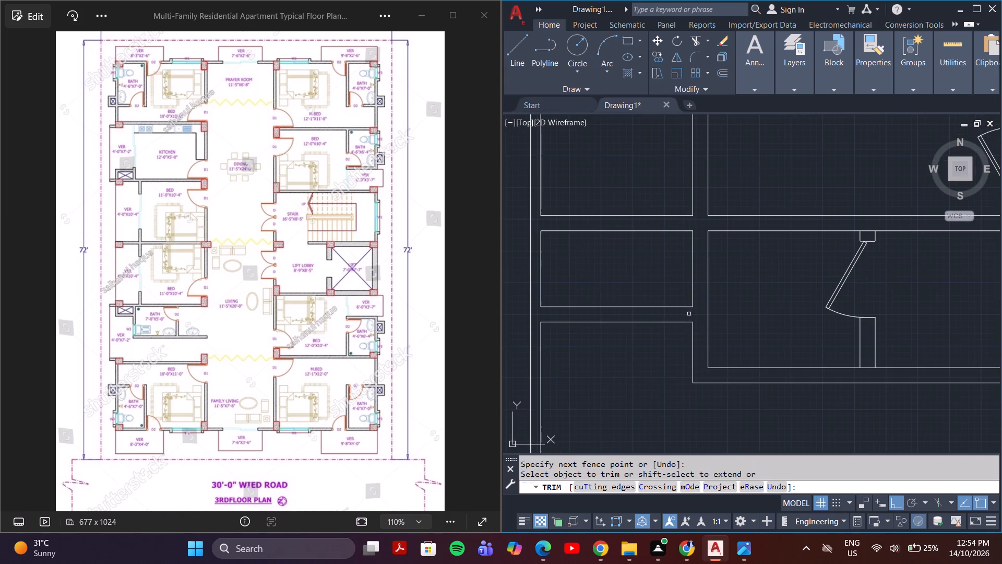
pyautogui.press('Escape')
# Draw two crossing diagonal lines between the inner corners of the duct beside the common bath.
pyautogui.press('l')
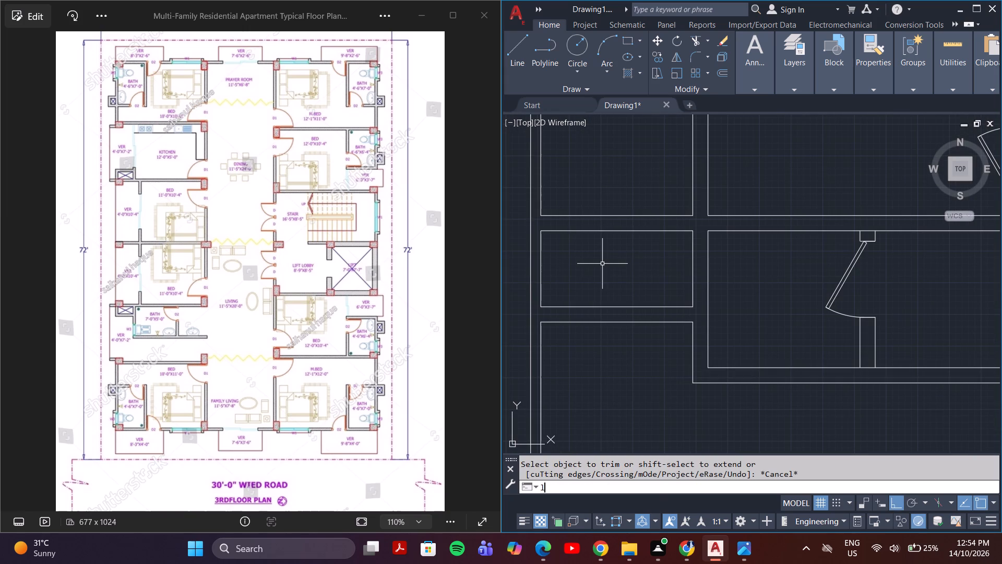
pyautogui.press('Return')
pyautogui.click(542, 233)
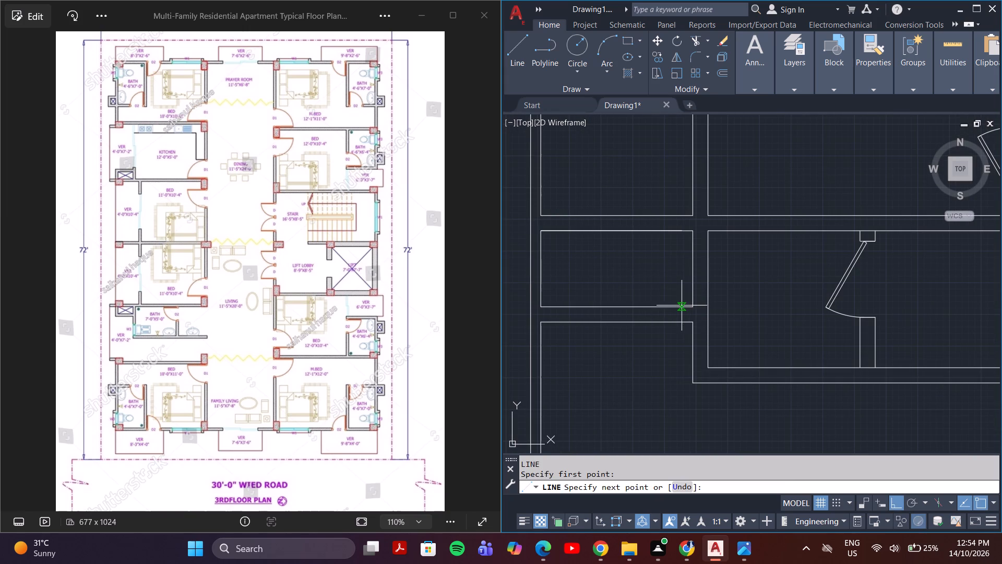
pyautogui.press('F8')
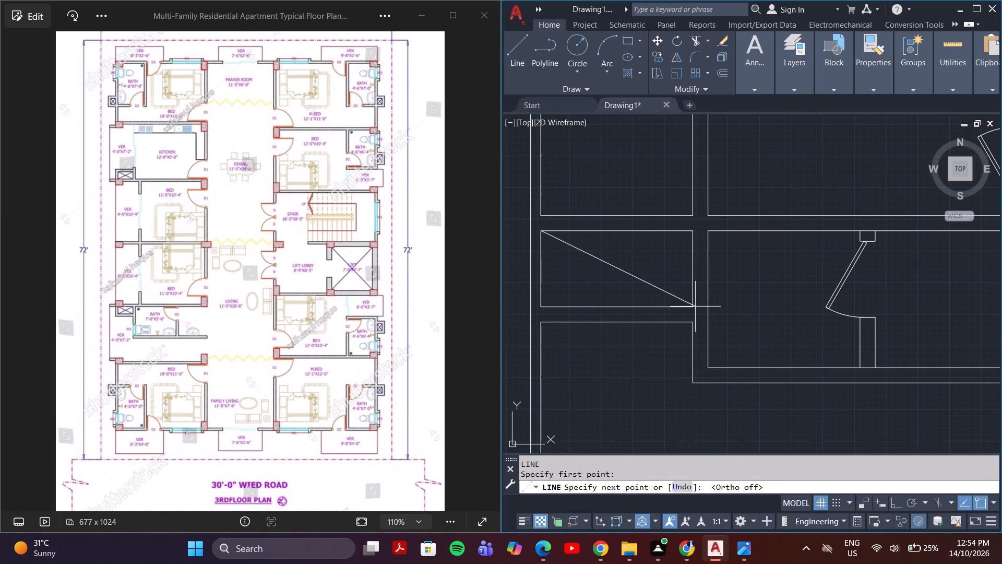
pyautogui.click(693, 307)
pyautogui.press('space')
pyautogui.press('space')
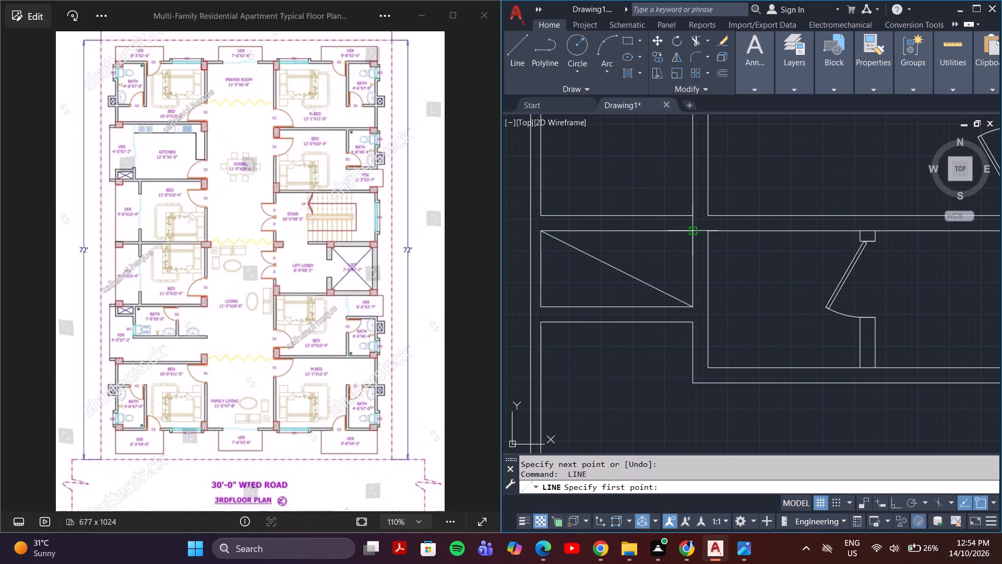
pyautogui.click(693, 231)
pyautogui.click(540, 311)
pyautogui.scroll(-4, 580, 290)
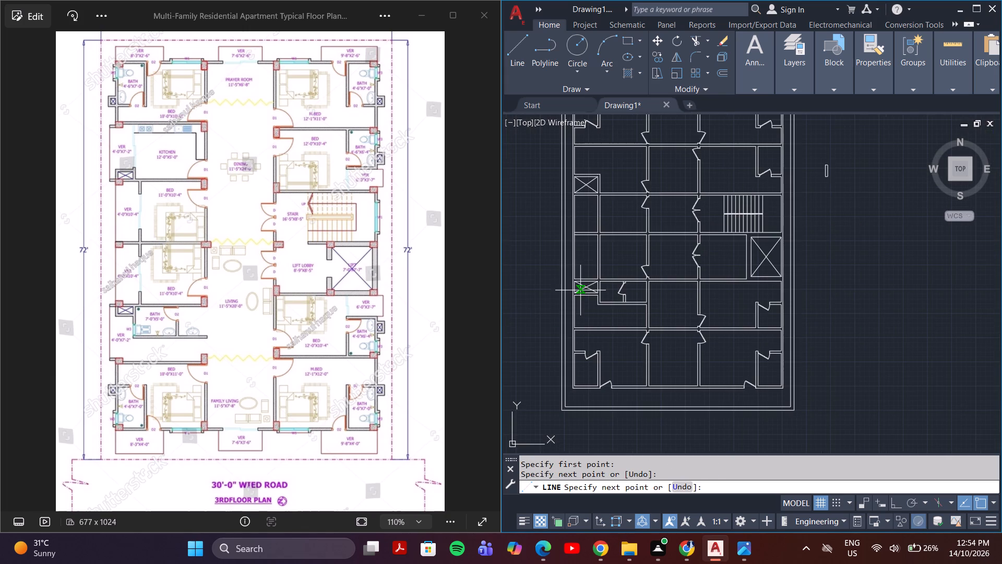
pyautogui.press('Escape')
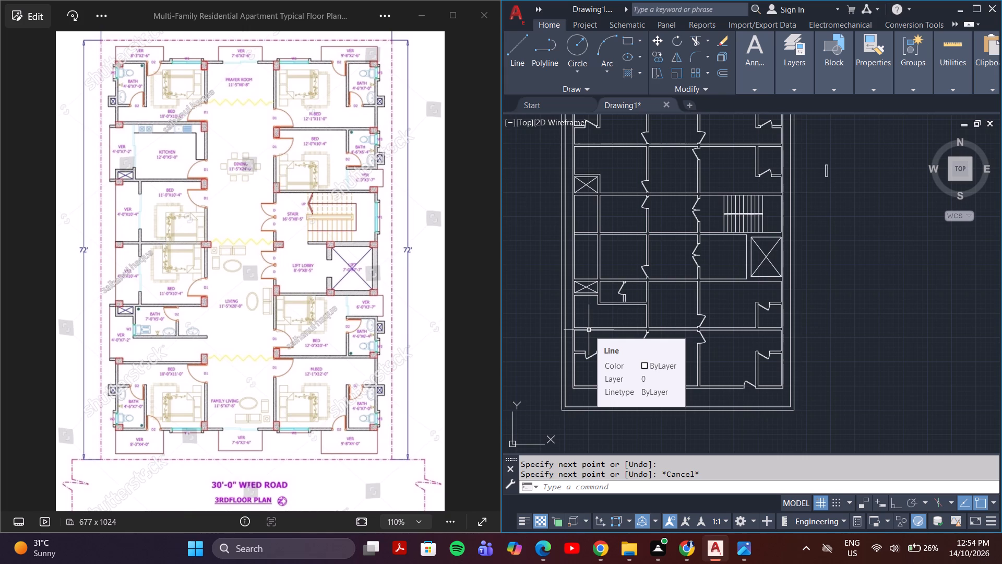
# Explode the narrow window rectangle standing outside the plan beside the outer boundary.
pyautogui.scroll(2, 563, 330)
pyautogui.scroll(-3, 653, 305)
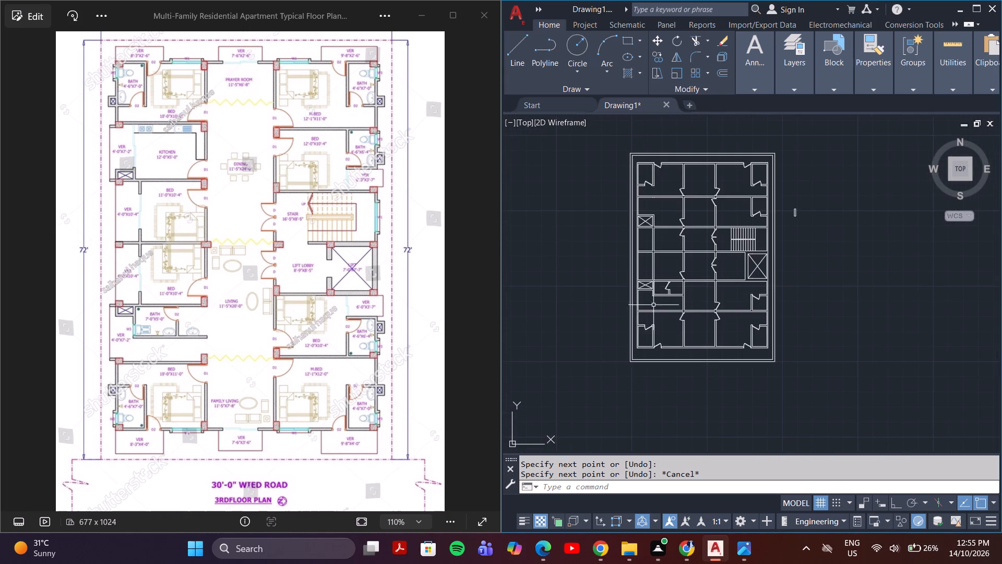
pyautogui.moveTo(656, 303); pyautogui.dragTo(606, 335, button='middle')
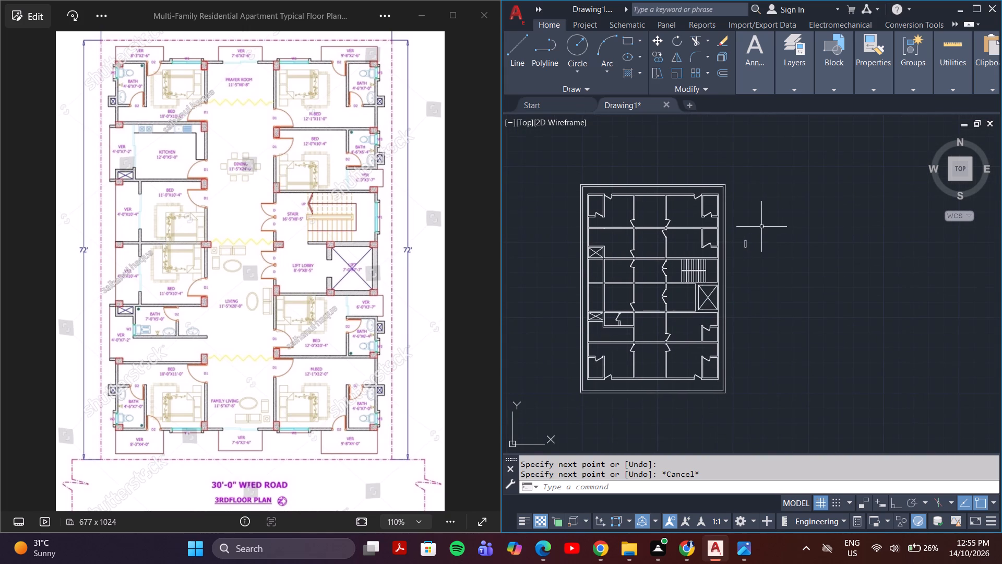
pyautogui.scroll(3, 744, 242)
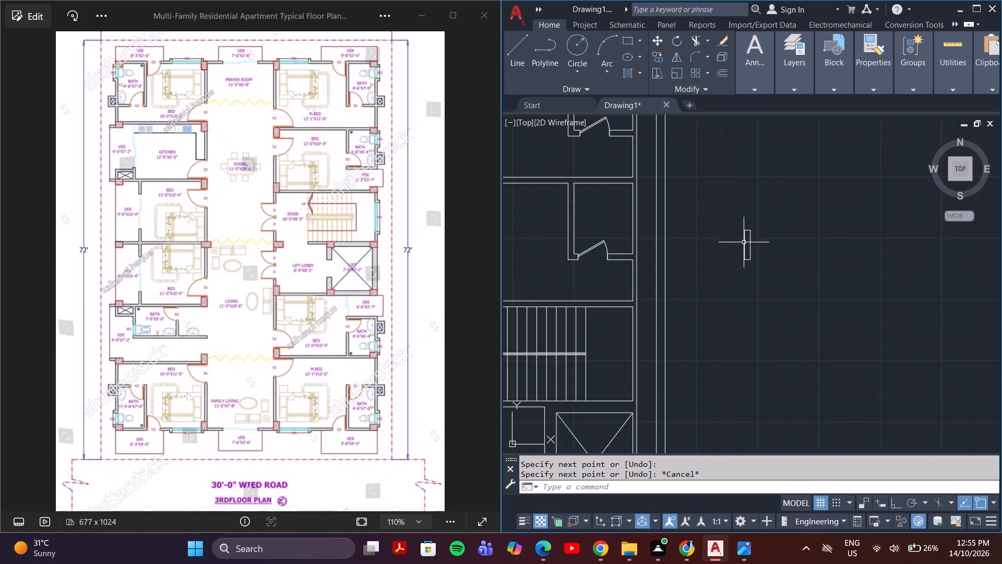
pyautogui.scroll(5, 751, 230)
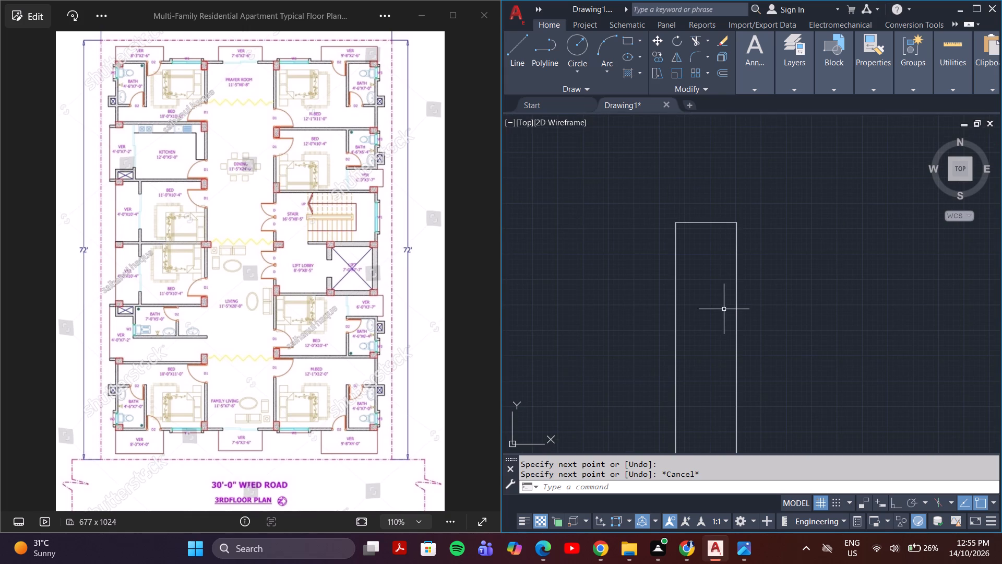
pyautogui.click(755, 292)
pyautogui.moveTo(645, 342); pyautogui.dragTo(645, 348)
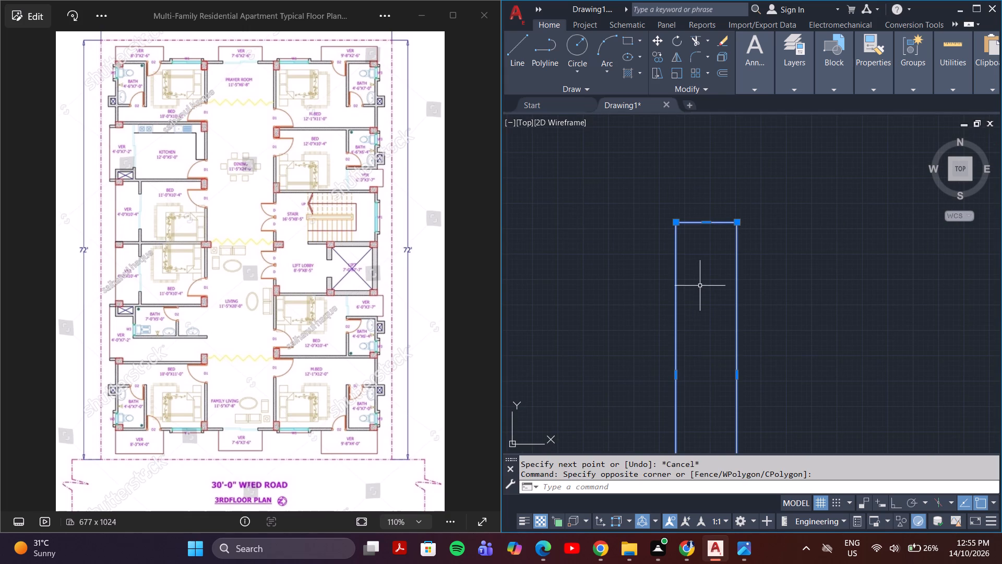
pyautogui.press('x')
pyautogui.press('Return')
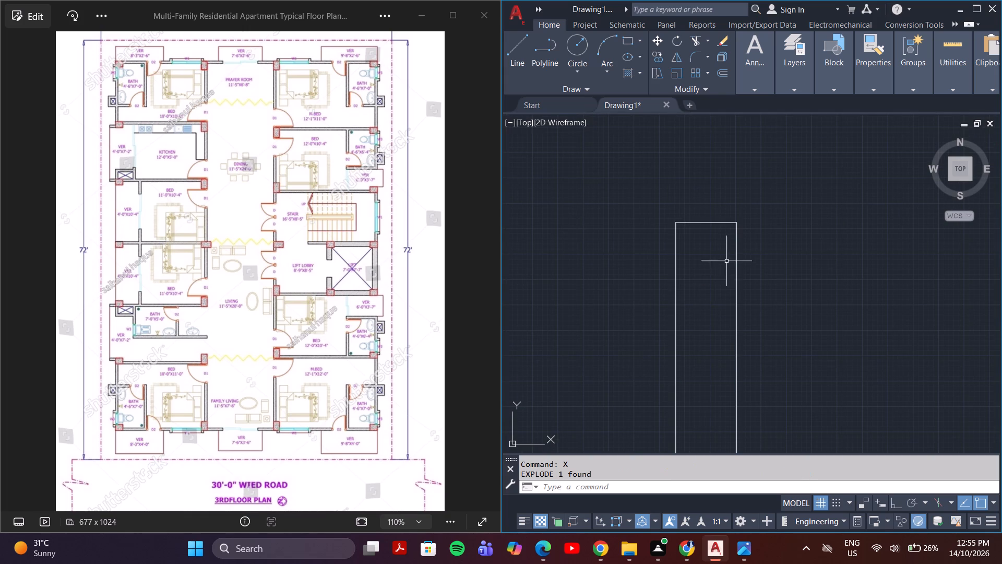
# Offset both long sides of the exploded window rectangle 2" inward to form the glazing lines.
pyautogui.press('o')
pyautogui.press('Return')
pyautogui.click(872, 488)
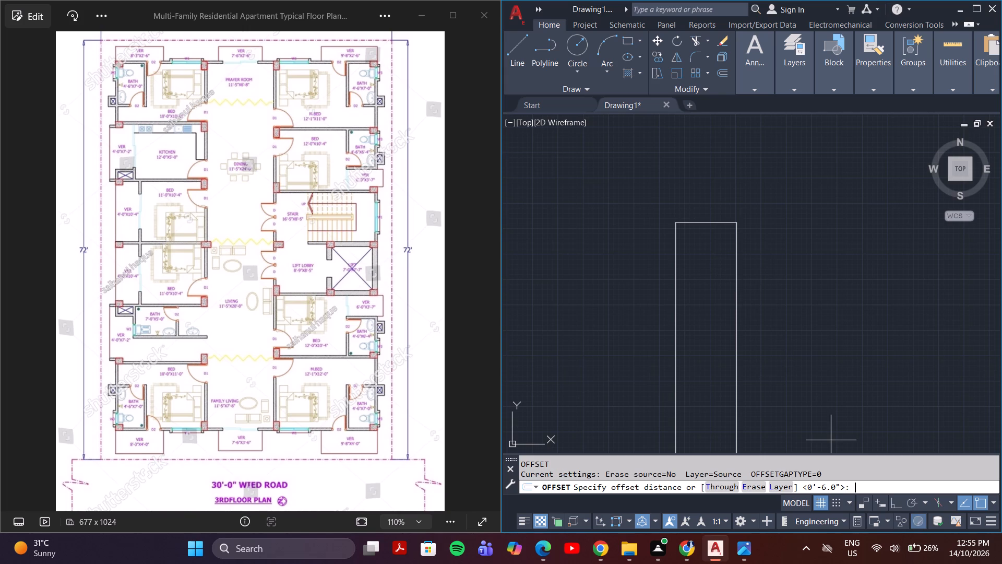
pyautogui.write('2"')
pyautogui.press('Return')
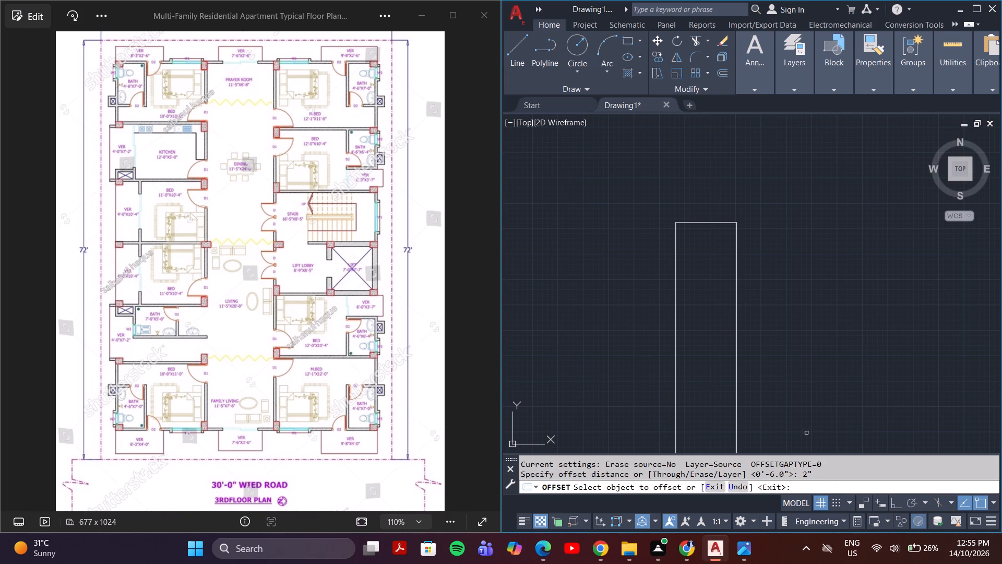
pyautogui.click(738, 347)
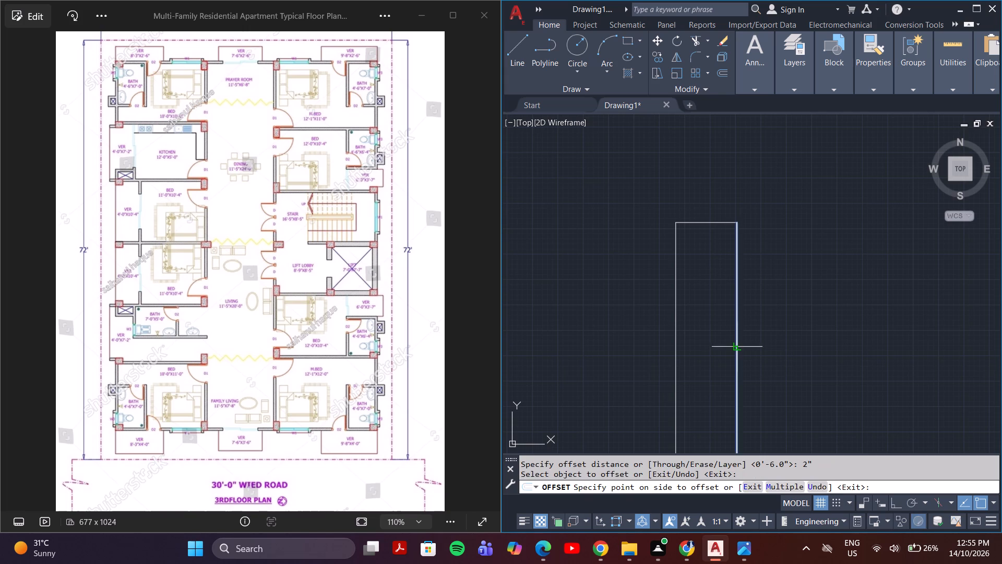
pyautogui.click(727, 350)
pyautogui.click(673, 357)
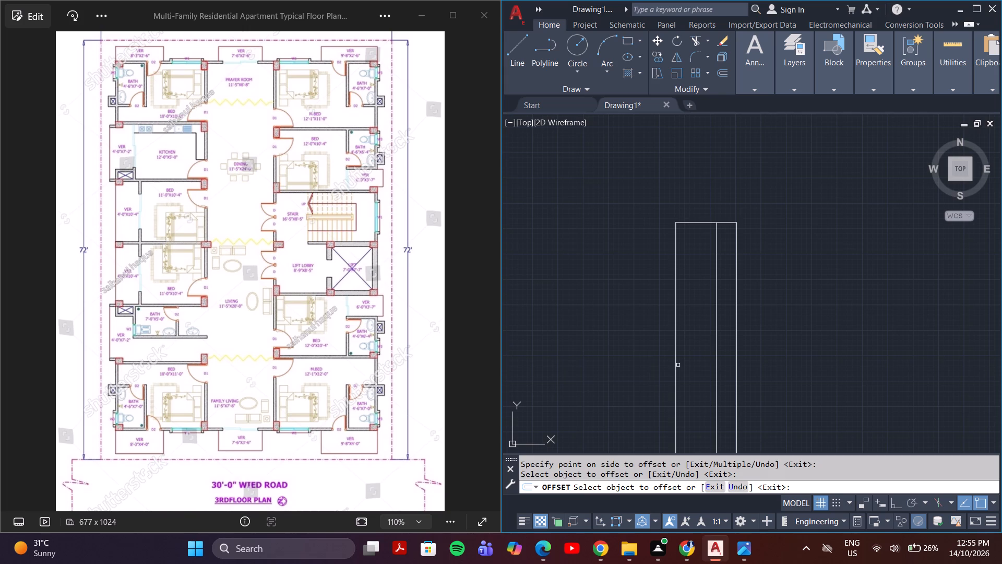
pyautogui.click(678, 365)
pyautogui.click(676, 369)
pyautogui.click(682, 371)
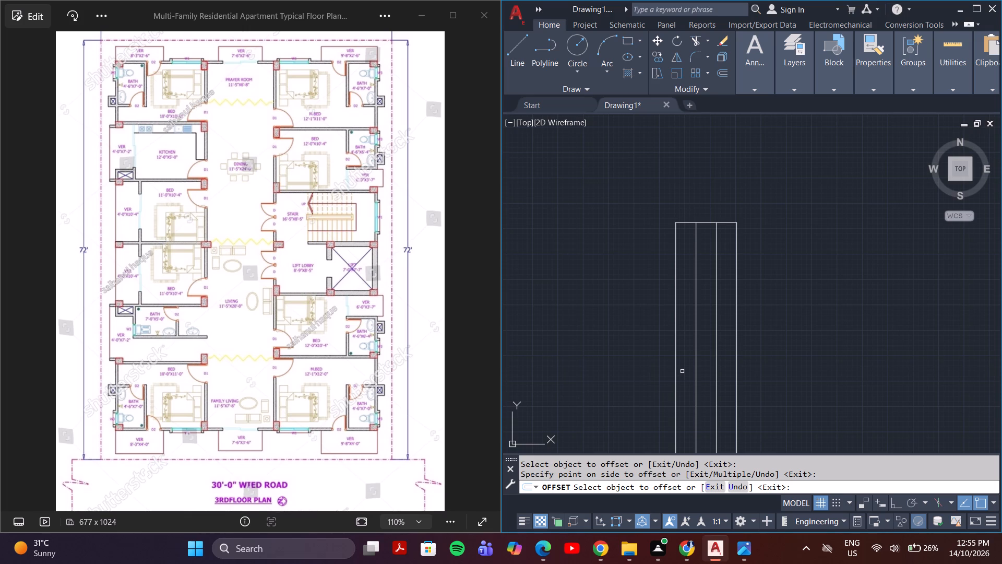
pyautogui.scroll(1, 682, 371)
pyautogui.moveTo(626, 292); pyautogui.dragTo(625, 292, button='middle')
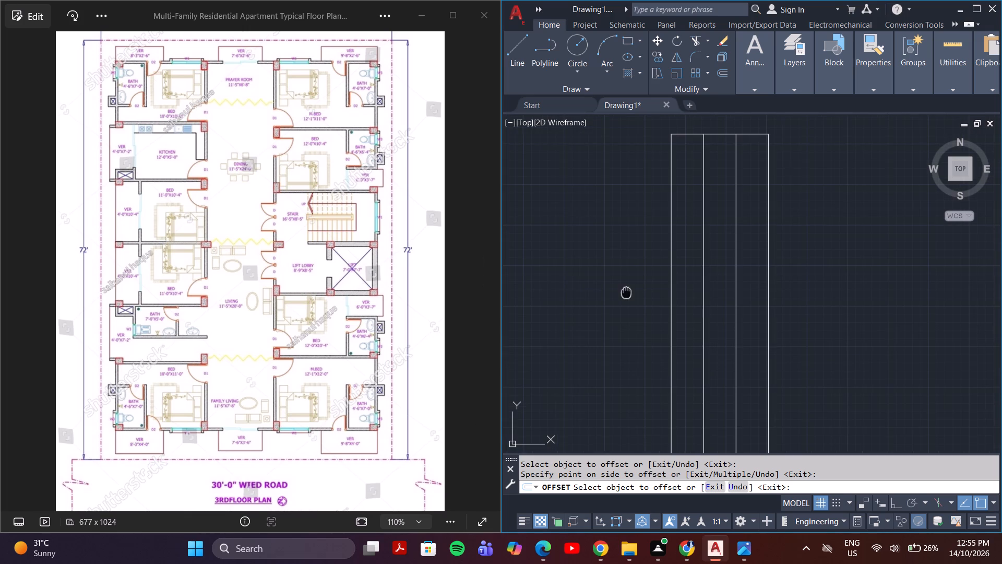
pyautogui.moveTo(625, 292); pyautogui.dragTo(605, 275, button='middle')
pyautogui.scroll(-3, 645, 287)
pyautogui.moveTo(672, 311); pyautogui.dragTo(669, 251, button='middle')
pyautogui.scroll(-2, 672, 264)
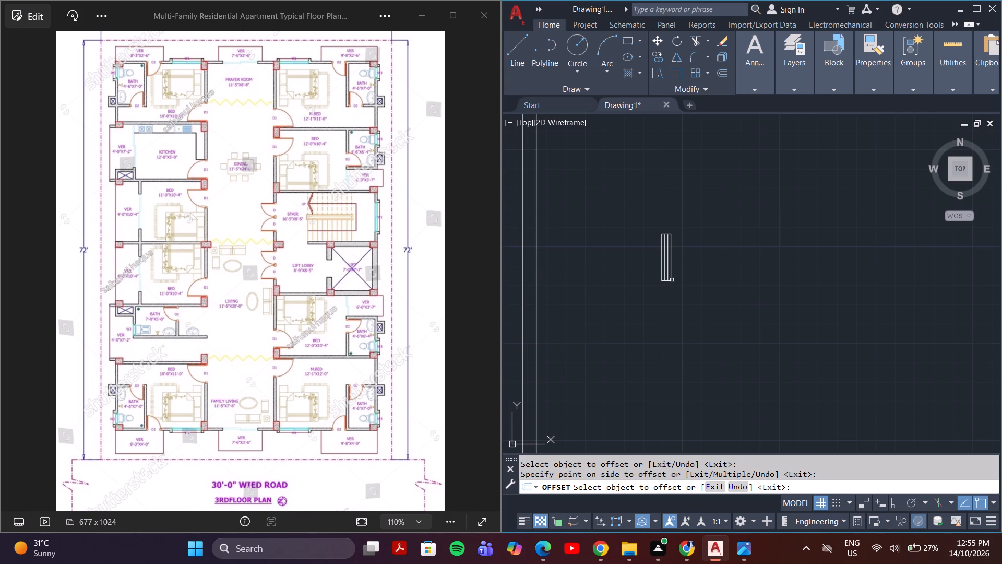
pyautogui.press('Escape')
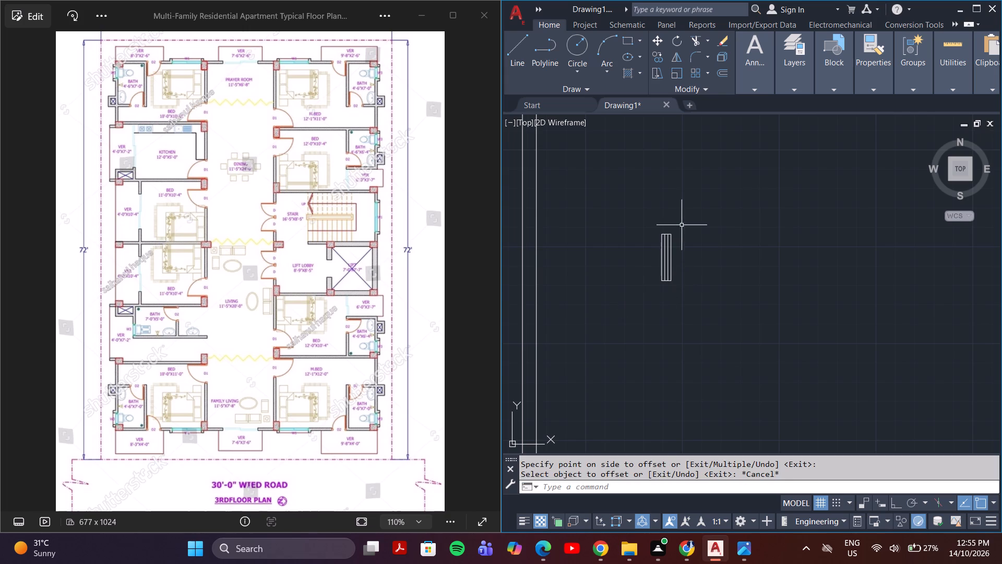
# Copy the glazed window from outside the plan, by its lower-left corner, into the common bath's left wall beside the crossed duct.
pyautogui.moveTo(682, 206); pyautogui.dragTo(671, 230)
pyautogui.click(650, 311)
pyautogui.write('co')
pyautogui.press('Return')
pyautogui.click(662, 280)
pyautogui.scroll(-2, 624, 336)
pyautogui.moveTo(623, 336); pyautogui.dragTo(811, 270, button='middle')
pyautogui.moveTo(603, 382); pyautogui.dragTo(750, 281, button='middle')
pyautogui.moveTo(654, 370); pyautogui.dragTo(649, 370, button='middle')
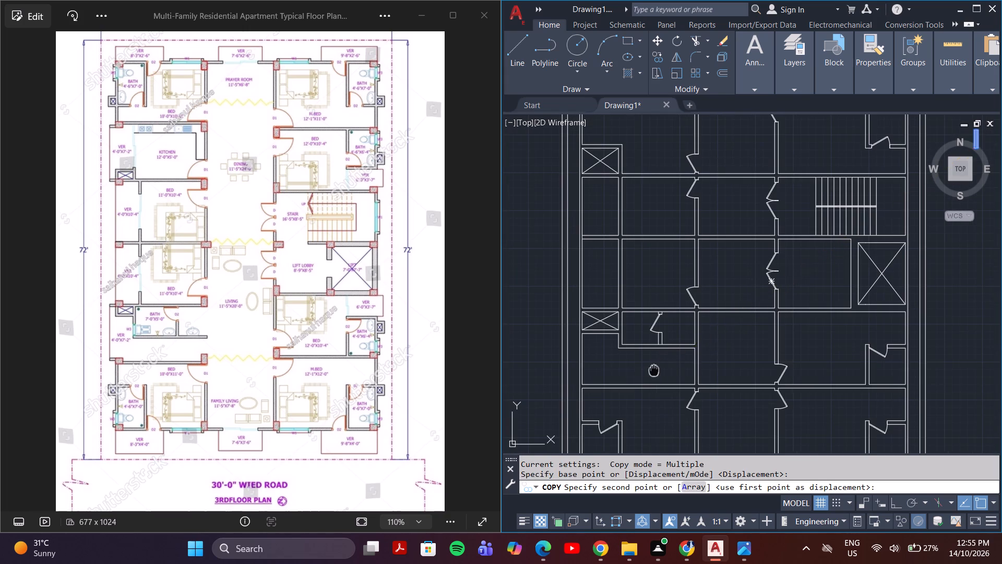
pyautogui.moveTo(649, 370); pyautogui.dragTo(657, 346, button='middle')
pyautogui.scroll(4, 617, 311)
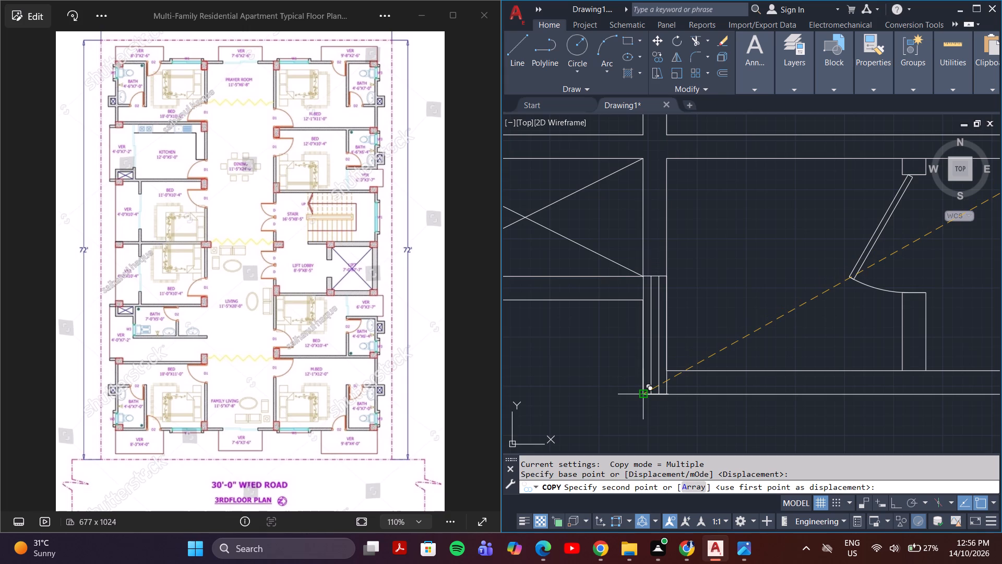
pyautogui.click(643, 357)
# Place another copy of the window on the left outer wall of the bottom-left corner bath.
pyautogui.scroll(-3, 687, 345)
pyautogui.moveTo(708, 402); pyautogui.dragTo(707, 356, button='middle')
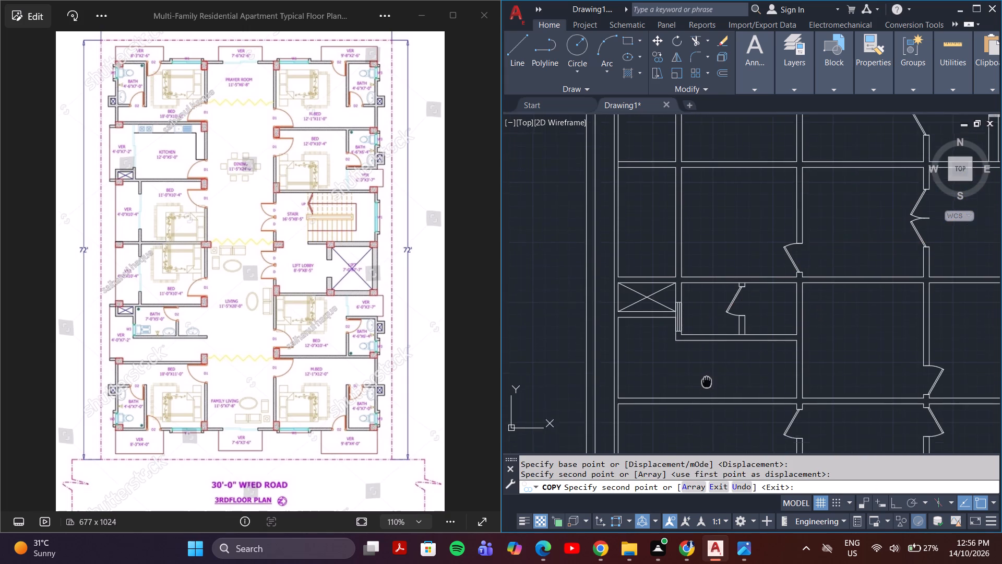
pyautogui.moveTo(707, 356); pyautogui.dragTo(710, 328, button='middle')
pyautogui.moveTo(683, 389); pyautogui.dragTo(685, 339, button='middle')
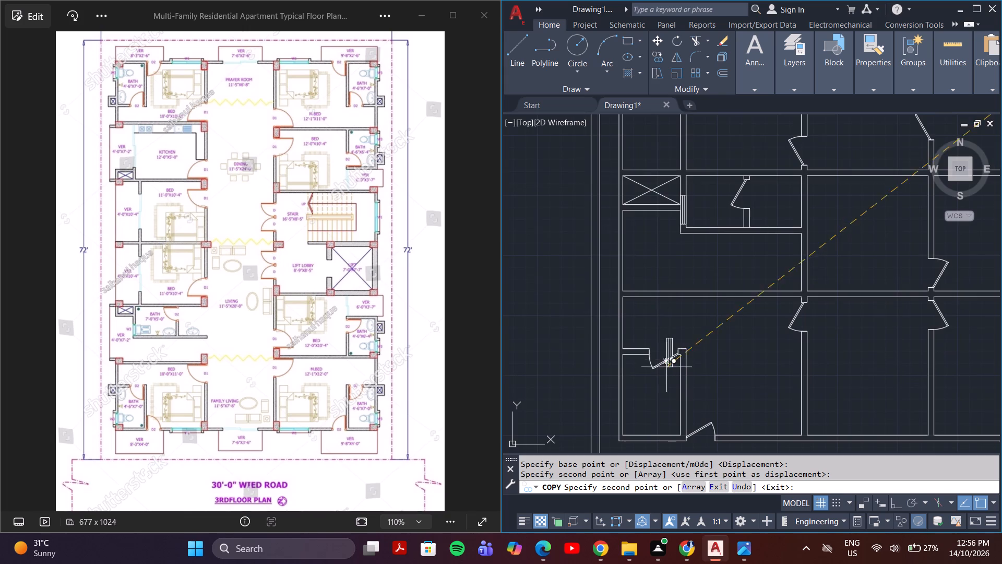
pyautogui.scroll(5, 619, 428)
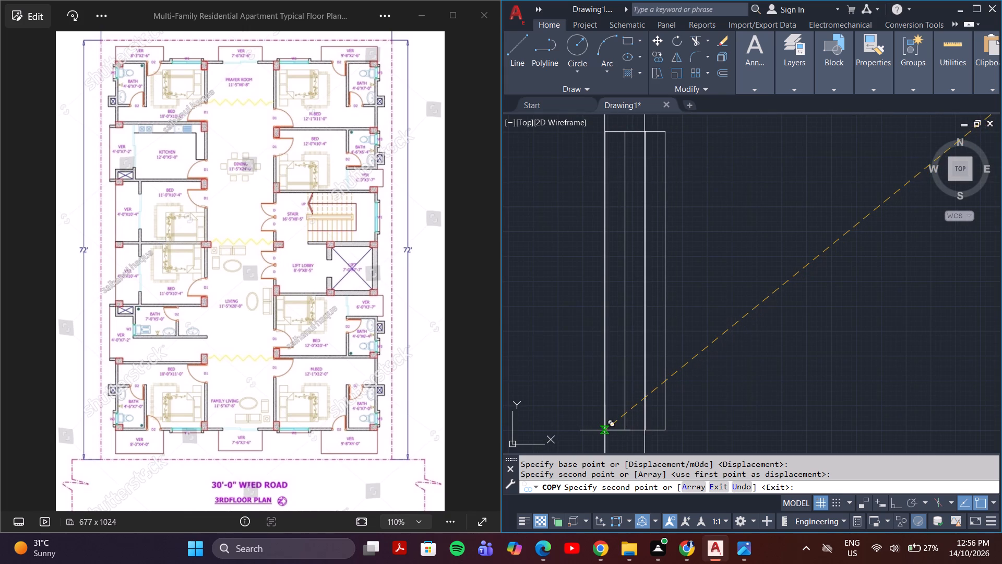
pyautogui.click(605, 430)
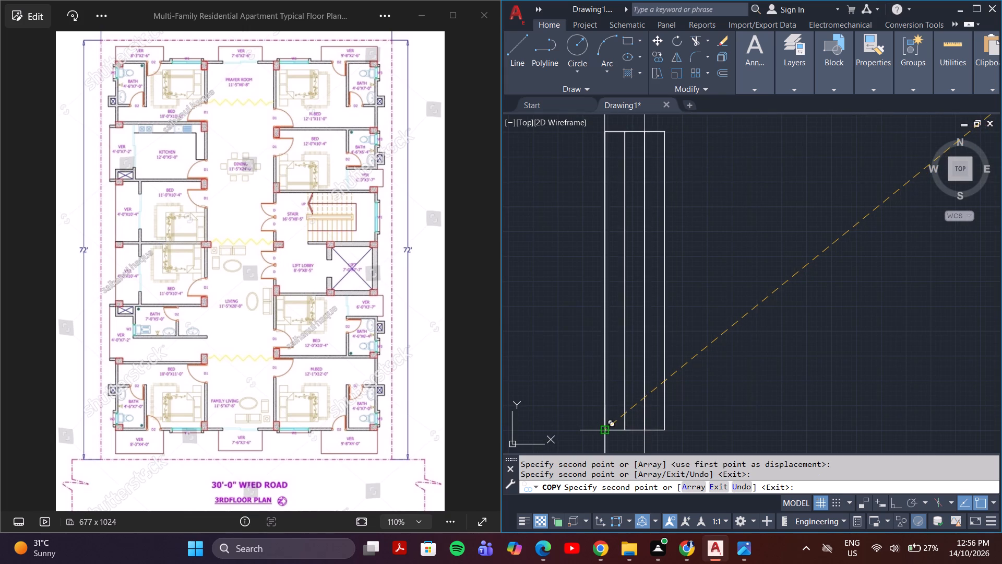
# Place loose window copies just below the bottom-right corner bath and just outside the right outer wall beside the bath above it.
pyautogui.scroll(-4, 680, 395)
pyautogui.moveTo(722, 398); pyautogui.dragTo(715, 366, button='middle')
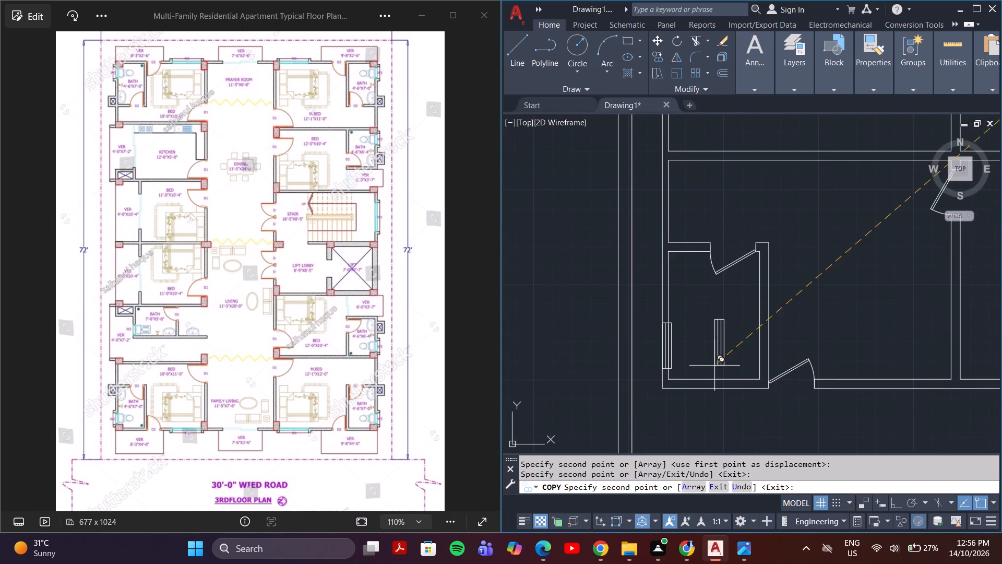
pyautogui.scroll(-2, 701, 309)
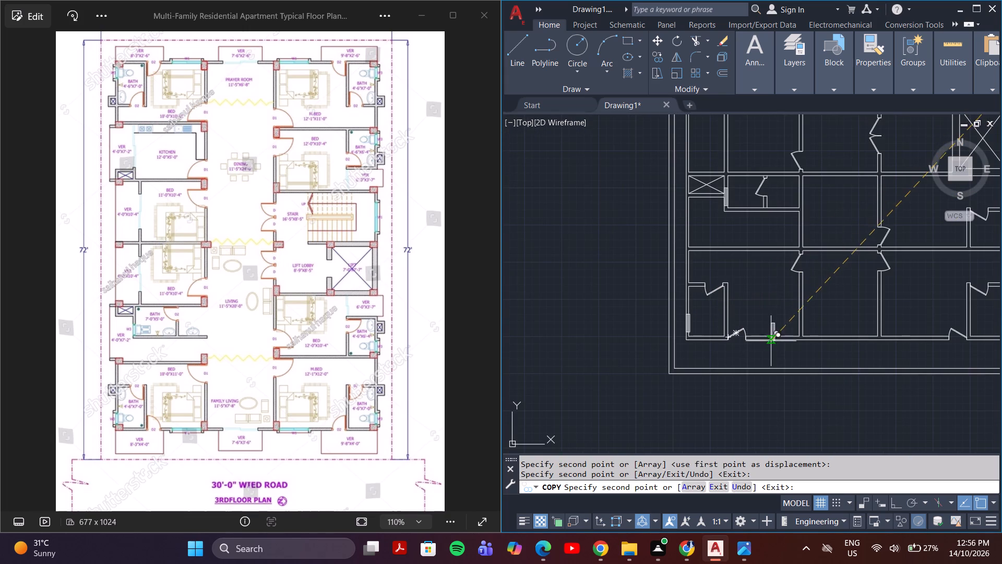
pyautogui.moveTo(762, 296); pyautogui.dragTo(696, 289, button='middle')
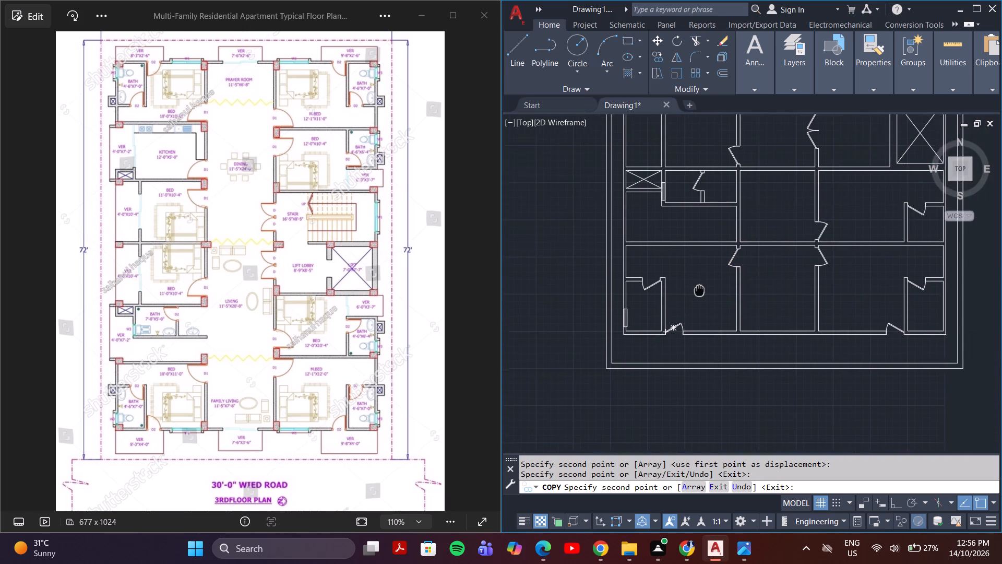
pyautogui.moveTo(696, 289); pyautogui.dragTo(687, 285, button='middle')
pyautogui.moveTo(872, 302); pyautogui.dragTo(794, 302, button='middle')
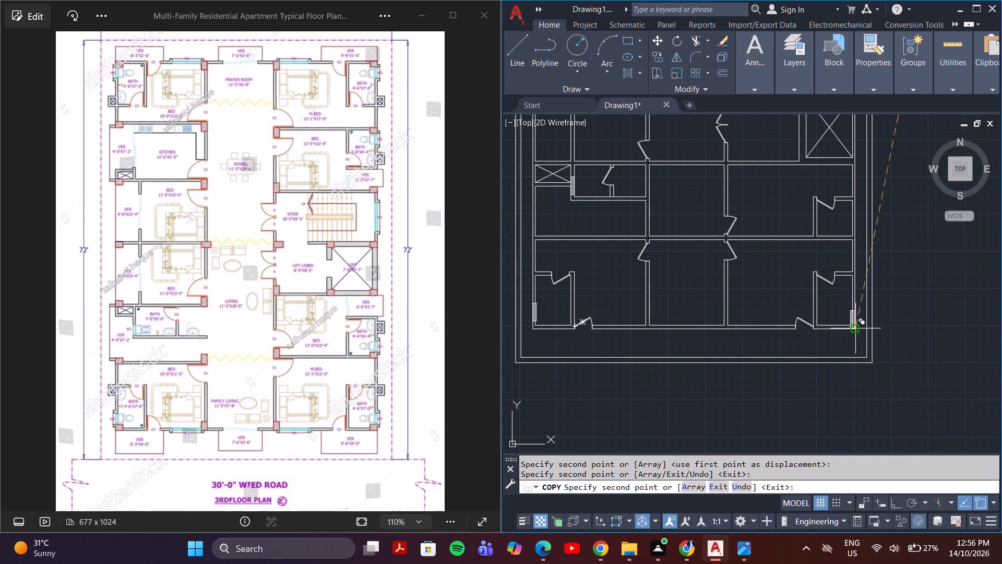
pyautogui.scroll(4, 833, 334)
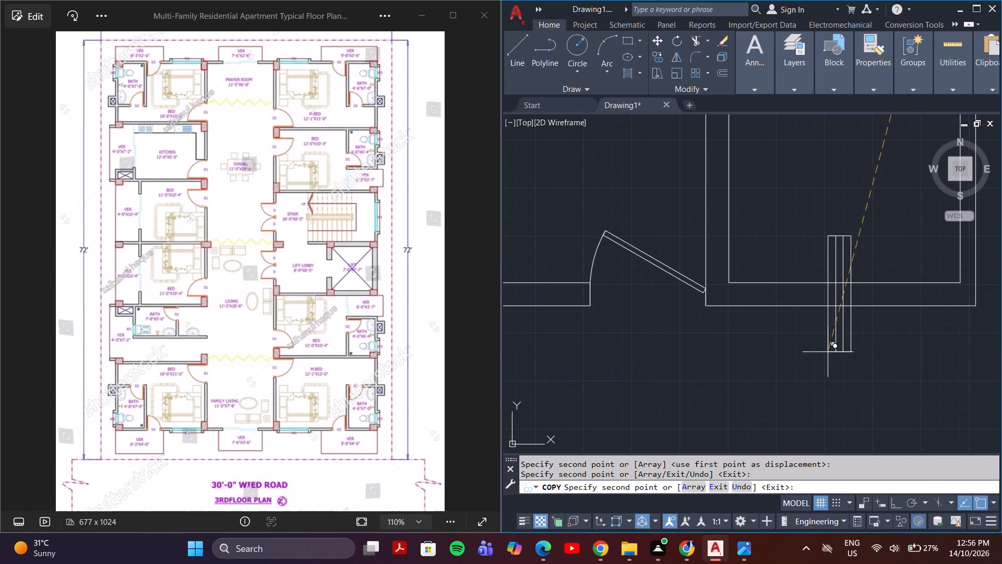
pyautogui.scroll(-3, 822, 348)
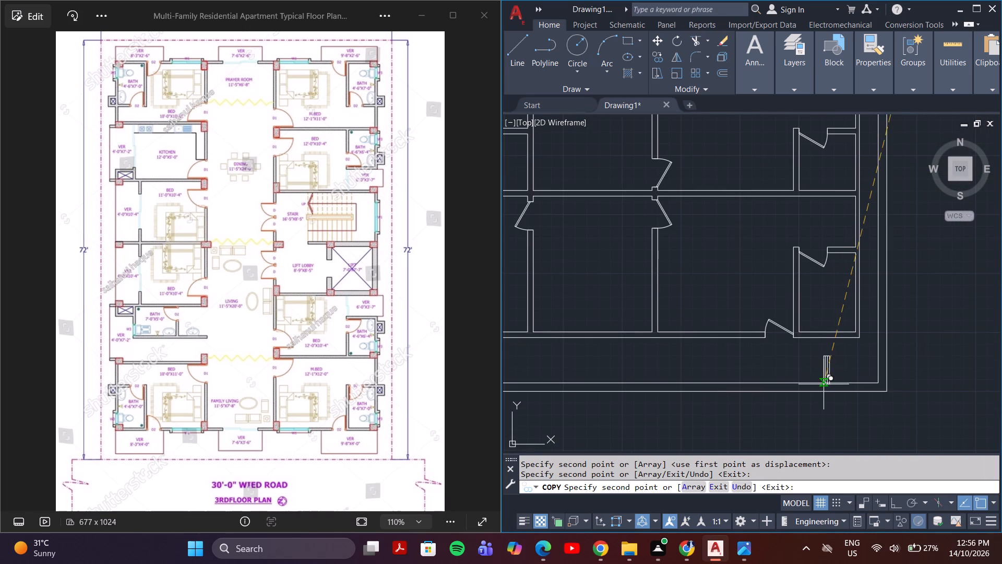
pyautogui.click(819, 368)
pyautogui.moveTo(803, 288); pyautogui.dragTo(788, 389, button='middle')
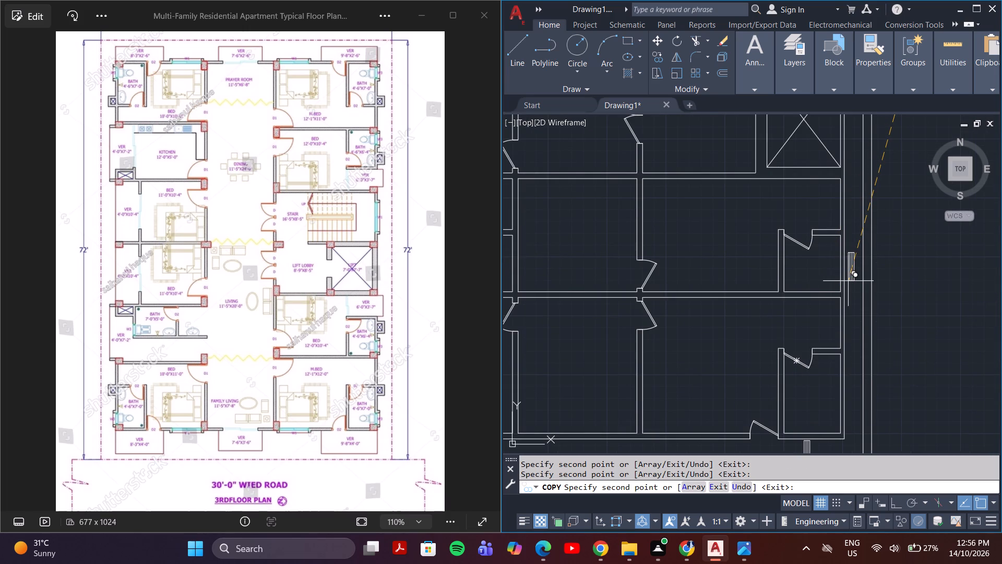
pyautogui.click(850, 283)
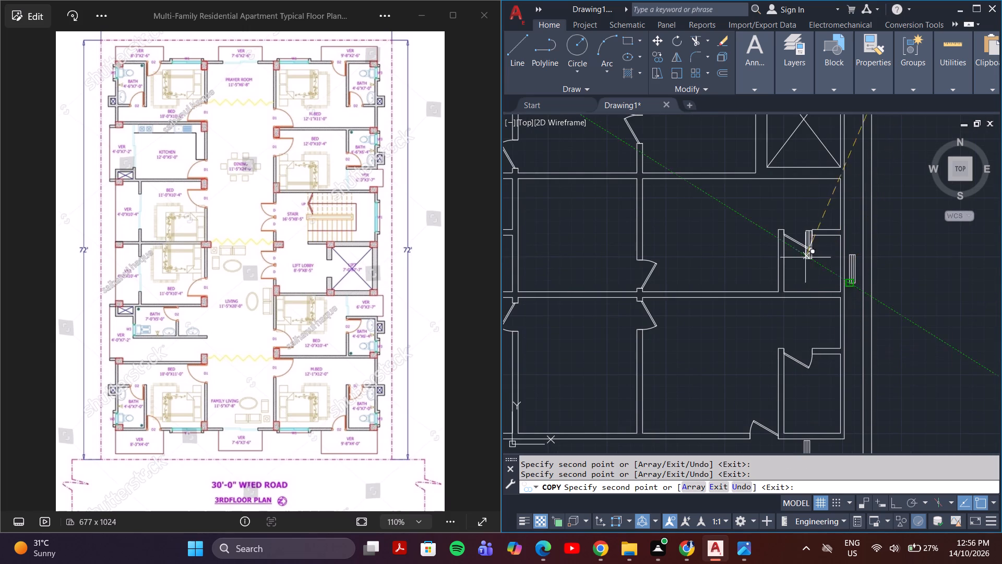
# Place a last window copy just outside the right outer wall, beside the second bath from the top, and end copying.
pyautogui.moveTo(795, 279); pyautogui.dragTo(796, 345, button='middle')
pyautogui.moveTo(773, 266); pyautogui.dragTo(772, 277, button='middle')
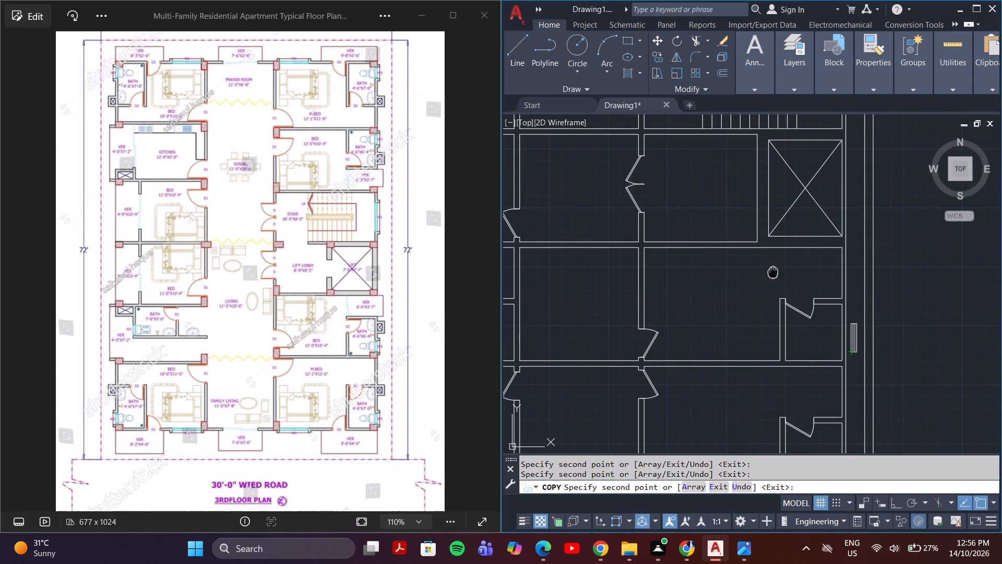
pyautogui.moveTo(772, 277); pyautogui.dragTo(765, 321, button='middle')
pyautogui.moveTo(759, 259); pyautogui.dragTo(759, 260, button='middle')
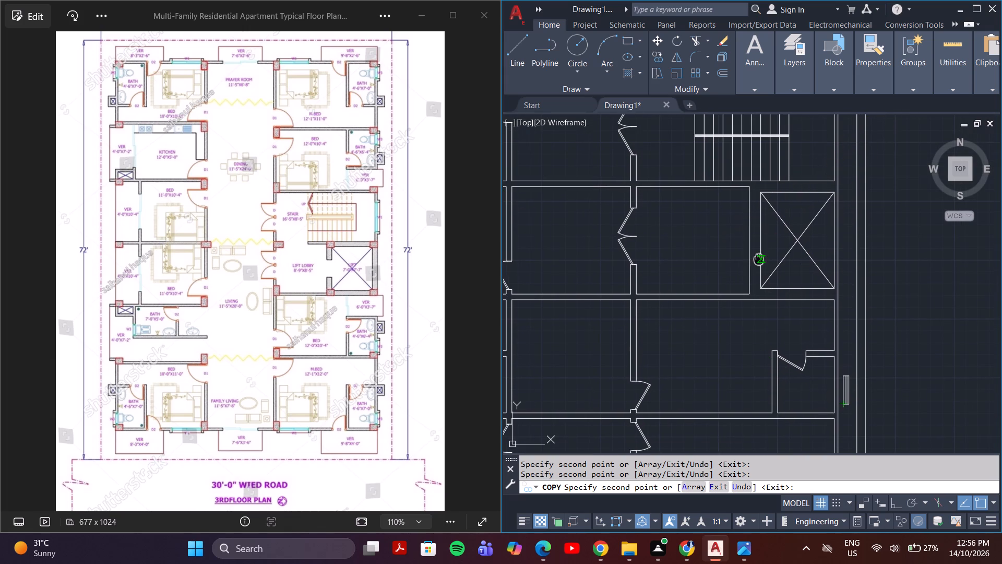
pyautogui.moveTo(759, 260); pyautogui.dragTo(722, 345, button='middle')
pyautogui.moveTo(785, 244); pyautogui.dragTo(739, 340, button='middle')
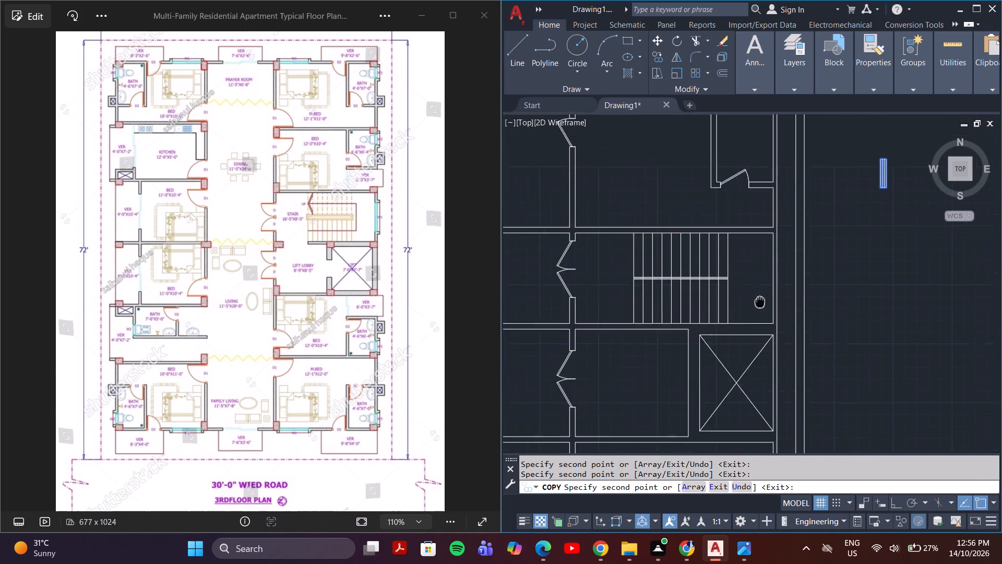
pyautogui.moveTo(739, 340); pyautogui.dragTo(726, 366, button='middle')
pyautogui.moveTo(739, 239); pyautogui.dragTo(738, 312, button='middle')
pyautogui.scroll(4, 732, 297)
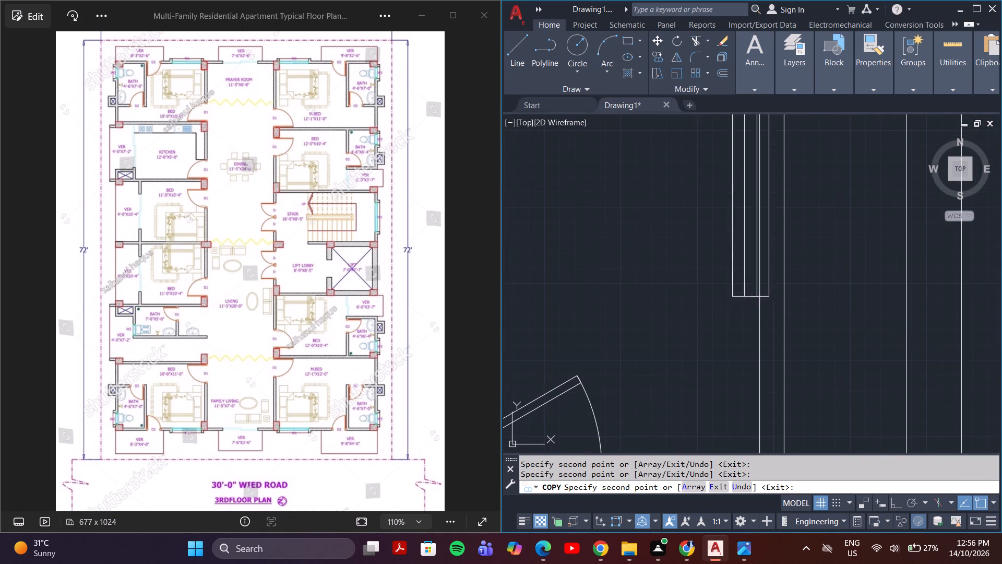
pyautogui.moveTo(754, 286); pyautogui.dragTo(750, 344, button='middle')
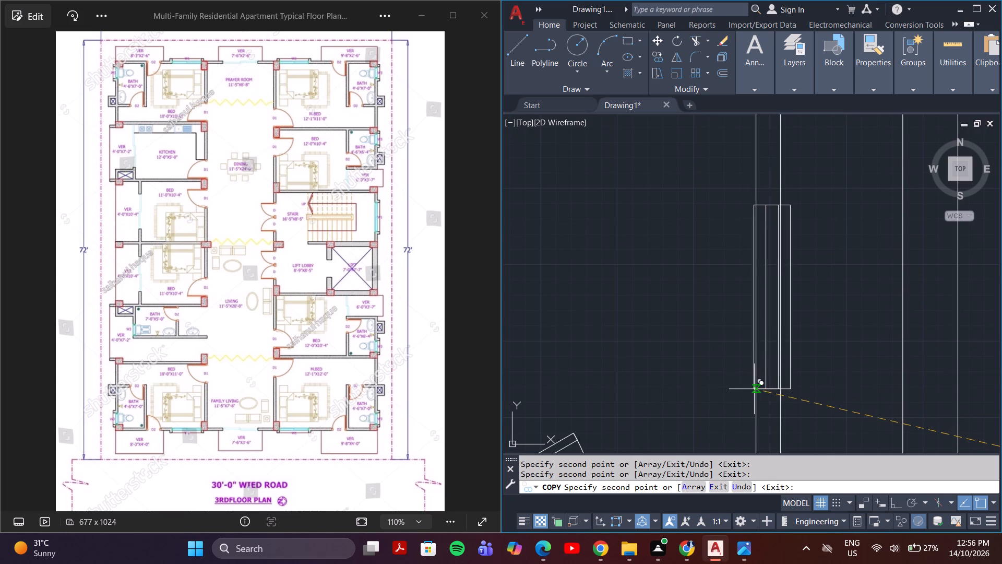
pyautogui.scroll(-3, 738, 337)
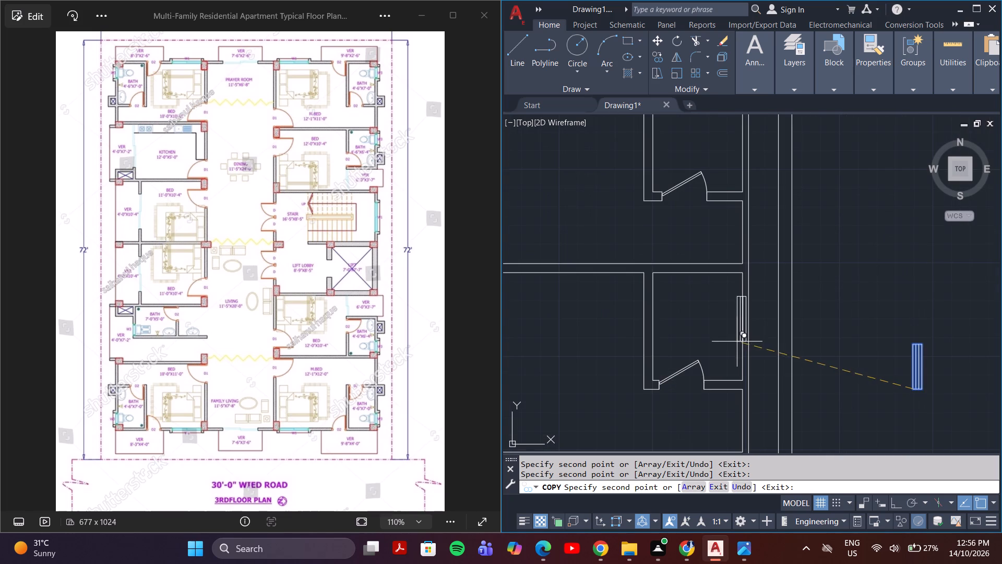
pyautogui.click(753, 346)
pyautogui.press('Escape')
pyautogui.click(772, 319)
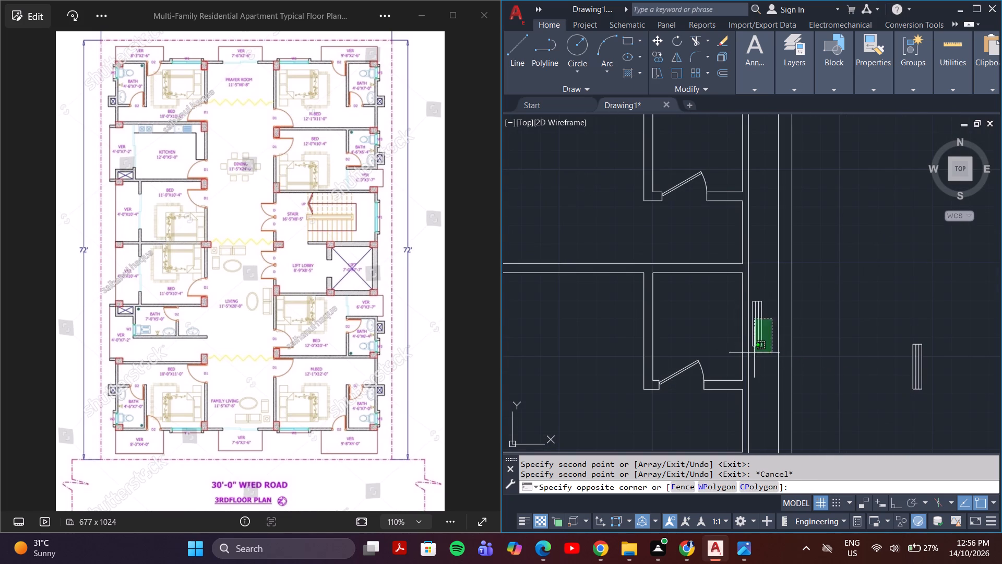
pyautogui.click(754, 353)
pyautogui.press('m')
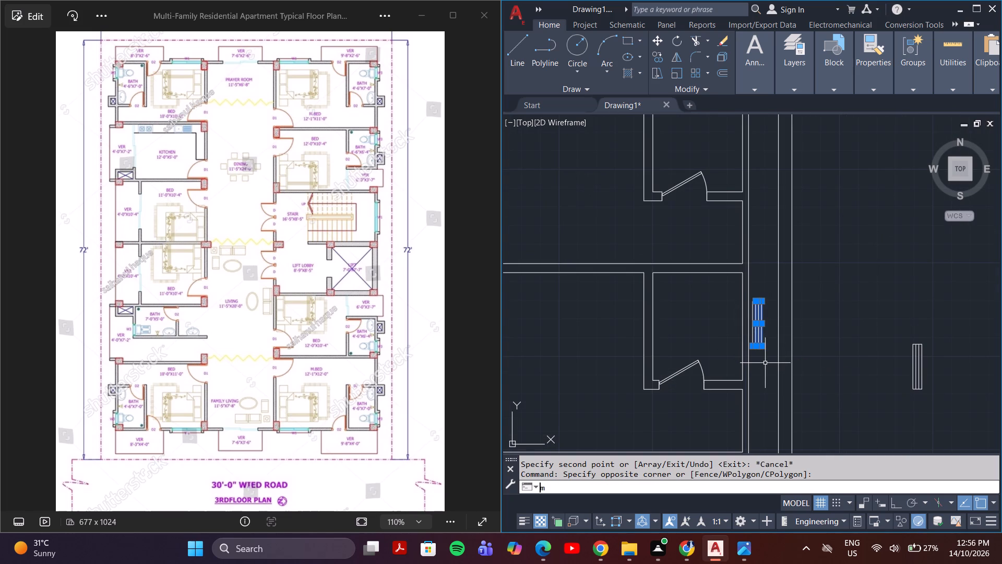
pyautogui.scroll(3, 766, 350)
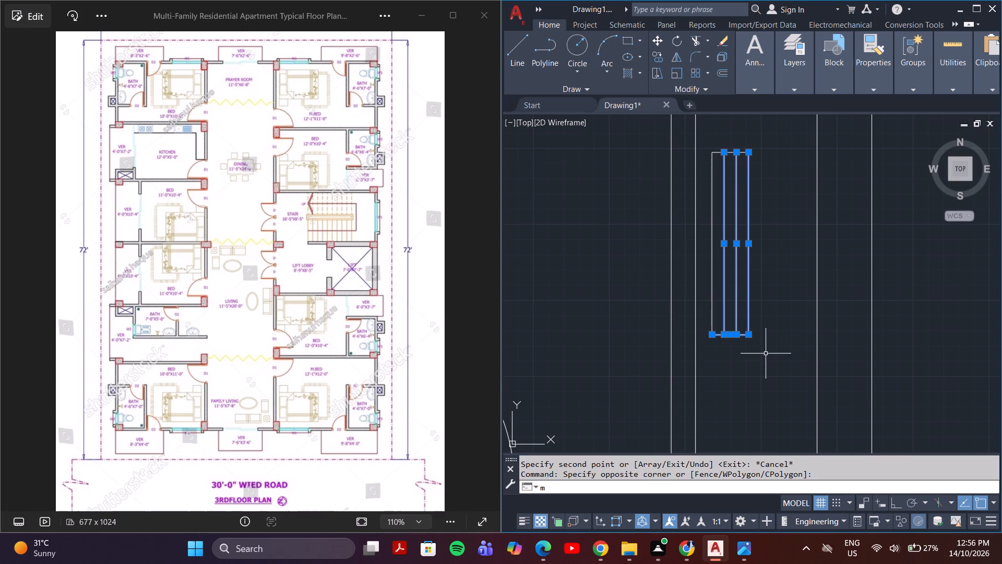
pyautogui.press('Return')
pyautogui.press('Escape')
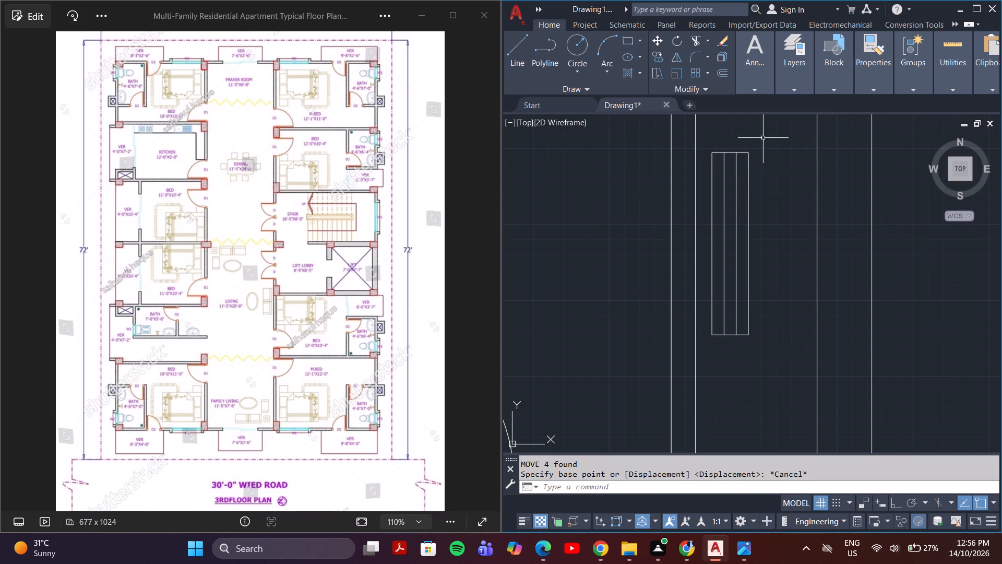
# Move the whole window beside the second bath from the top onto the right outer wall, its lower-right corner on the outer wall line.
pyautogui.click(763, 137)
pyautogui.click(707, 354)
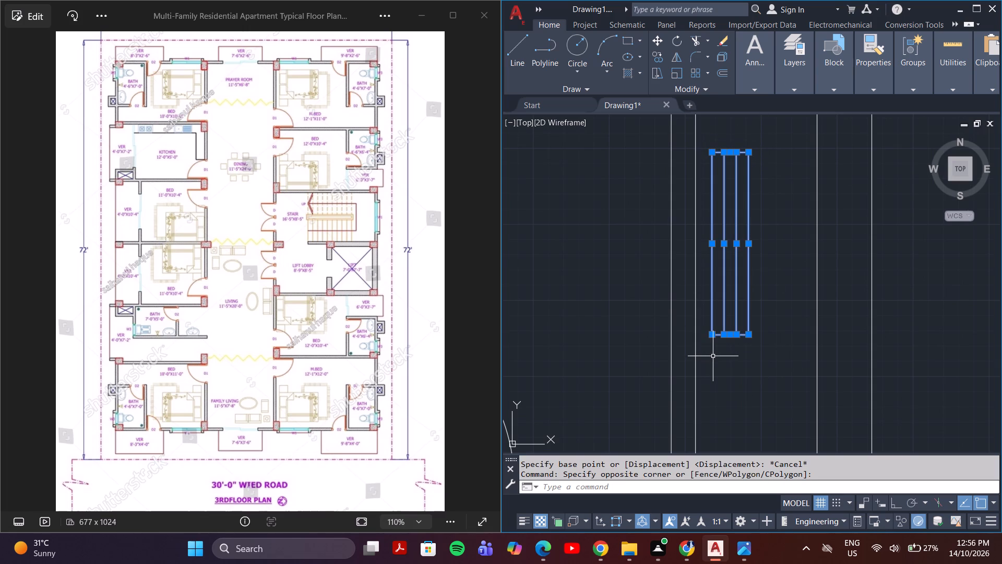
pyautogui.press('m')
pyautogui.press('Return')
pyautogui.click(749, 334)
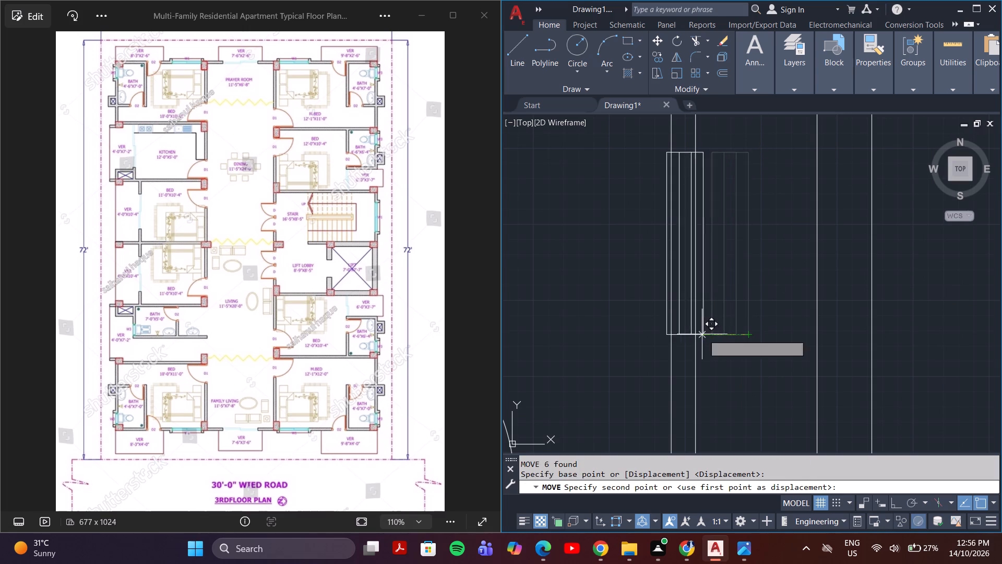
pyautogui.scroll(4, 696, 338)
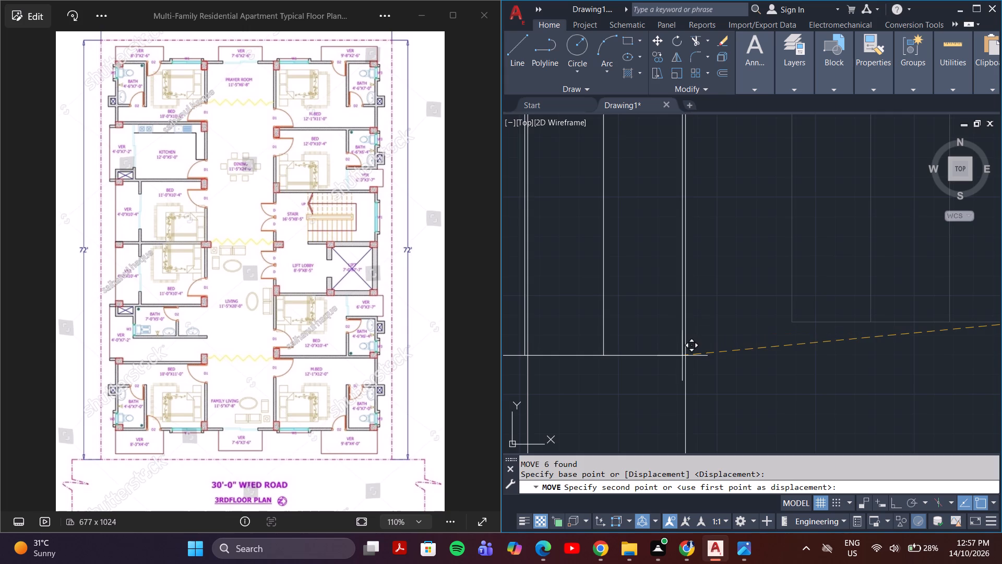
pyautogui.click(686, 359)
pyautogui.scroll(-5, 686, 359)
pyautogui.moveTo(715, 285); pyautogui.dragTo(713, 347, button='middle')
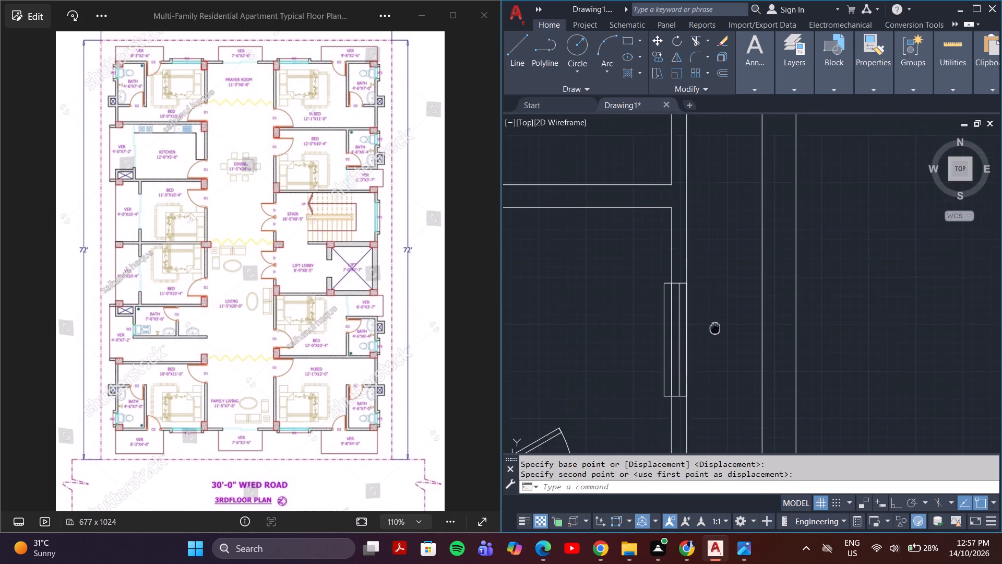
pyautogui.moveTo(713, 347); pyautogui.dragTo(707, 369, button='middle')
pyautogui.scroll(-3, 705, 362)
pyautogui.click(697, 367)
pyautogui.scroll(3, 697, 367)
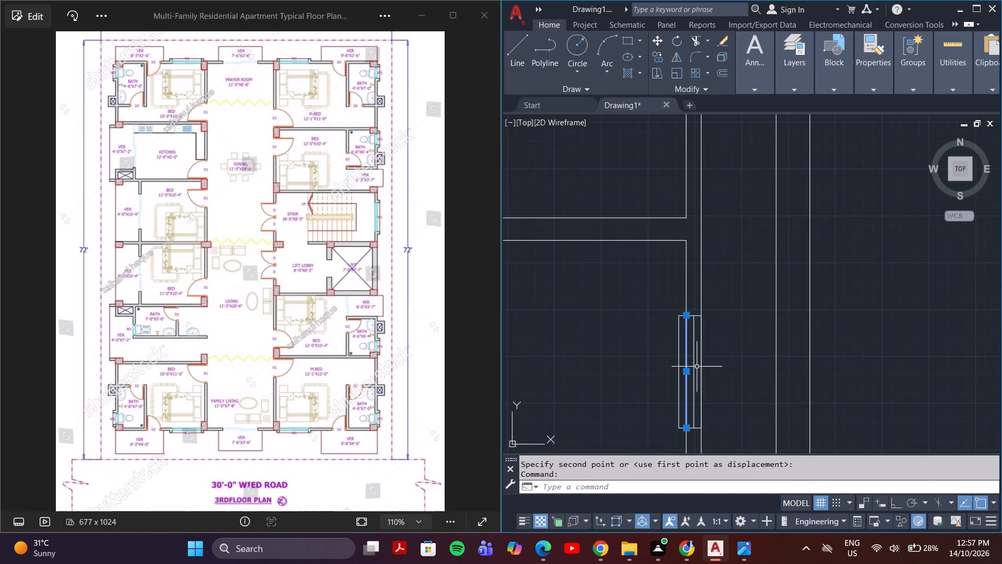
pyautogui.press('Escape')
# Move the original window standing outside the boundary onto the right outer wall of the top-right corner bath.
pyautogui.scroll(-2, 796, 371)
pyautogui.moveTo(831, 381); pyautogui.dragTo(794, 322, button='middle')
pyautogui.click(899, 326)
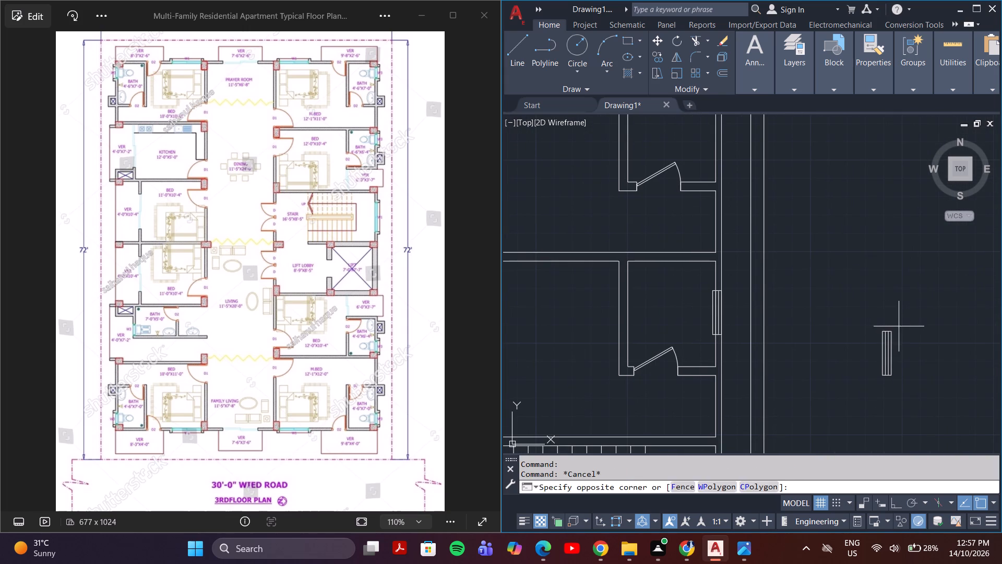
pyautogui.click(868, 381)
pyautogui.press('m')
pyautogui.press('Return')
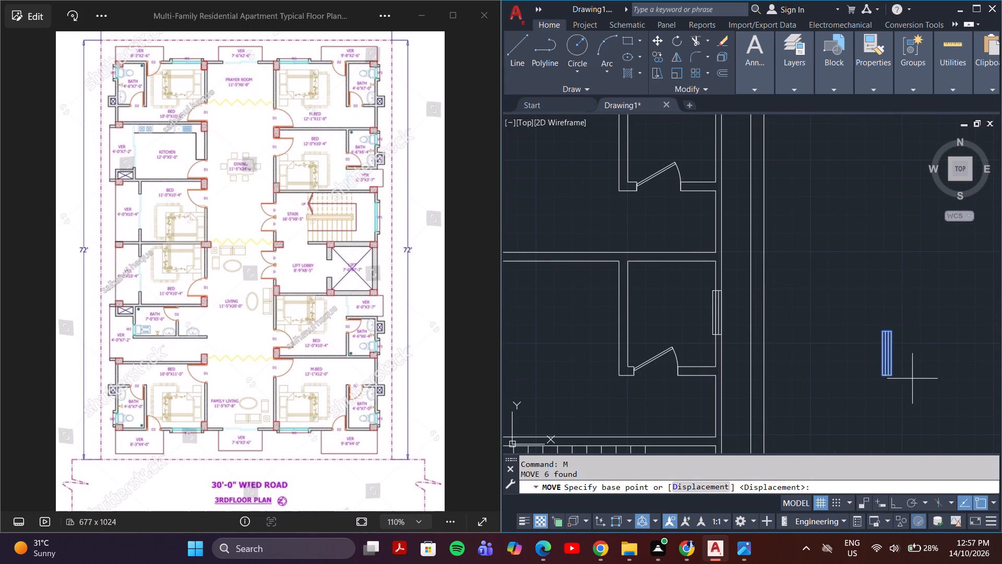
pyautogui.click(890, 375)
pyautogui.moveTo(792, 281); pyautogui.dragTo(805, 375, button='middle')
pyautogui.scroll(4, 746, 279)
pyautogui.moveTo(734, 255); pyautogui.dragTo(757, 426, button='middle')
pyautogui.scroll(-3, 757, 426)
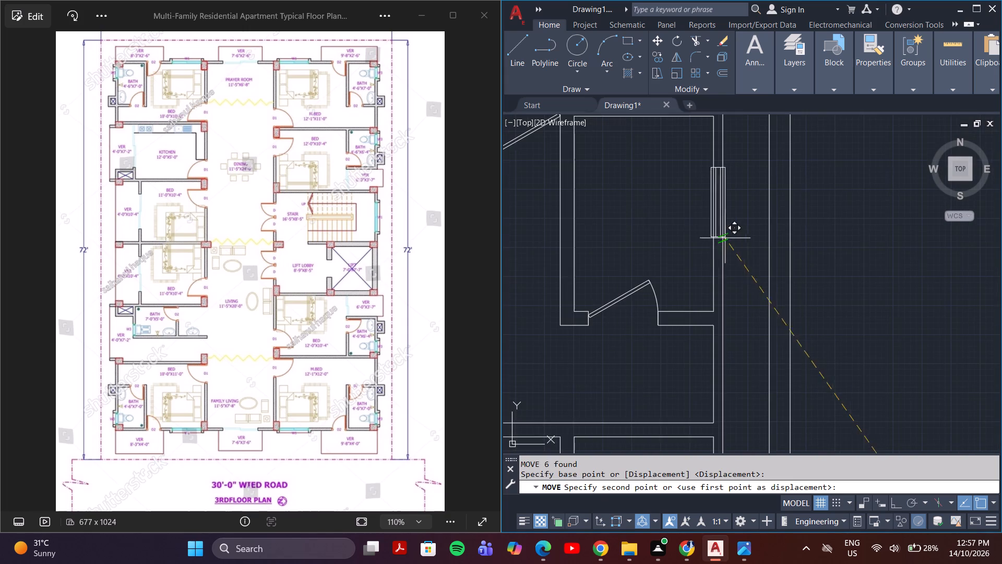
pyautogui.scroll(3, 723, 248)
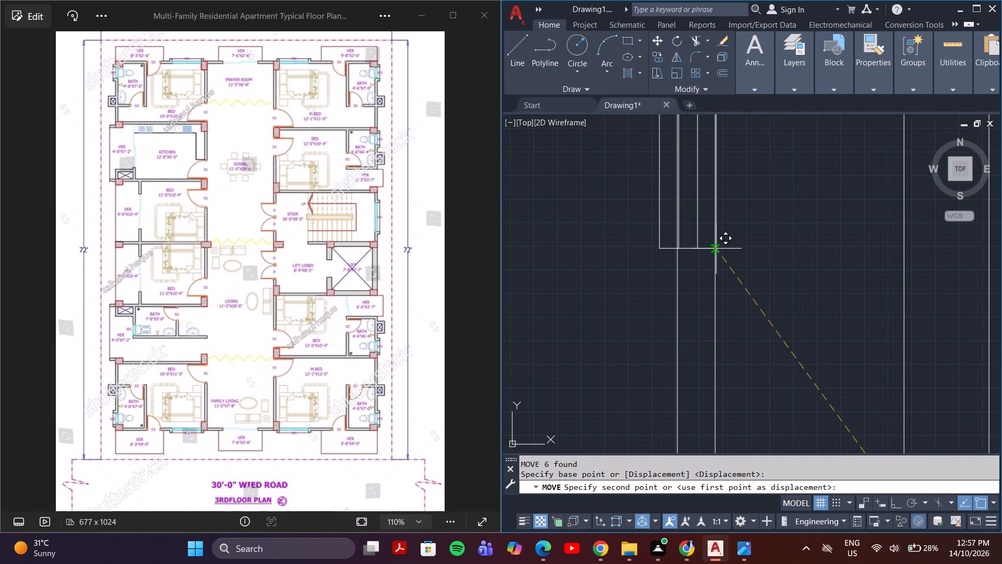
pyautogui.moveTo(715, 250); pyautogui.dragTo(711, 331, button='middle')
pyautogui.scroll(-1, 705, 328)
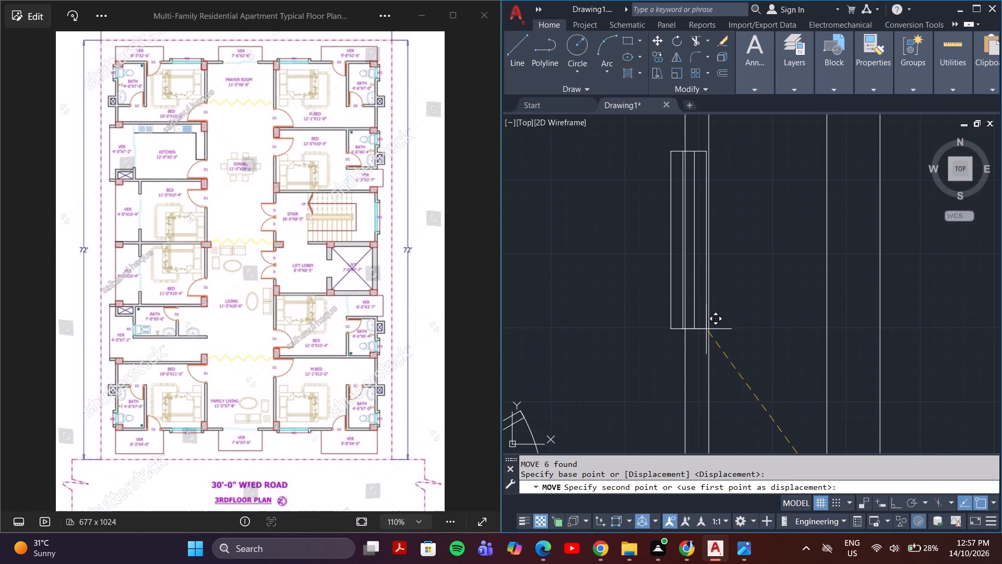
pyautogui.click(709, 331)
pyautogui.scroll(-5, 709, 331)
pyautogui.scroll(-3, 794, 352)
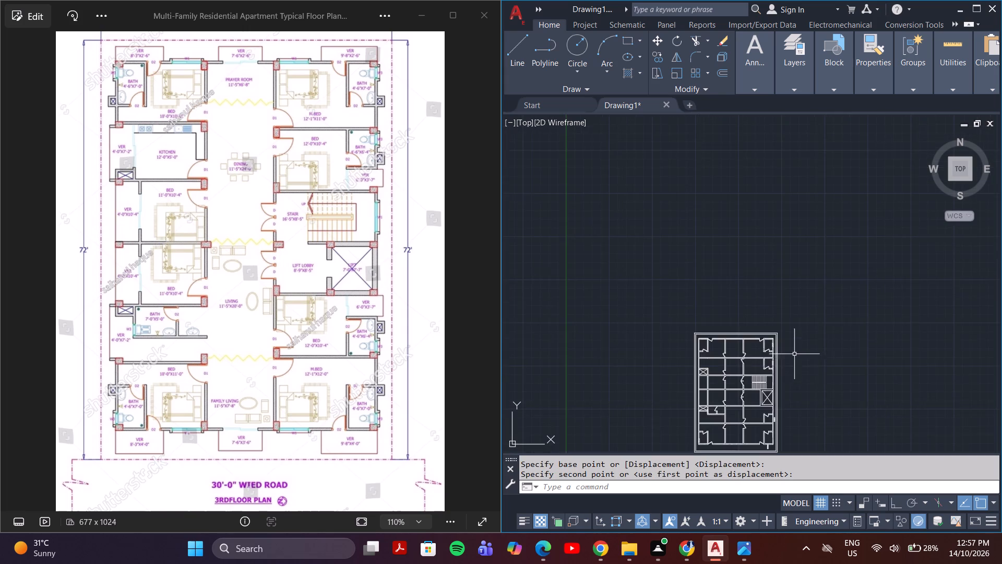
# Move the window below the bottom-right corner bath onto that bath's right outer wall, its upper-right corner on the outer wall line.
pyautogui.moveTo(797, 378); pyautogui.dragTo(801, 277, button='middle')
pyautogui.scroll(4, 718, 341)
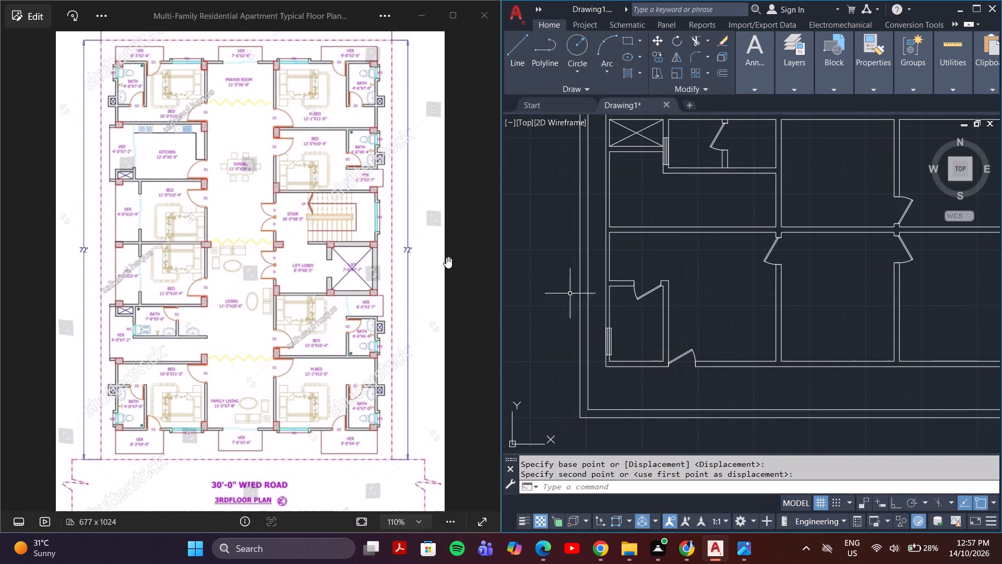
pyautogui.scroll(-2, 225, 190)
pyautogui.scroll(-3, 740, 336)
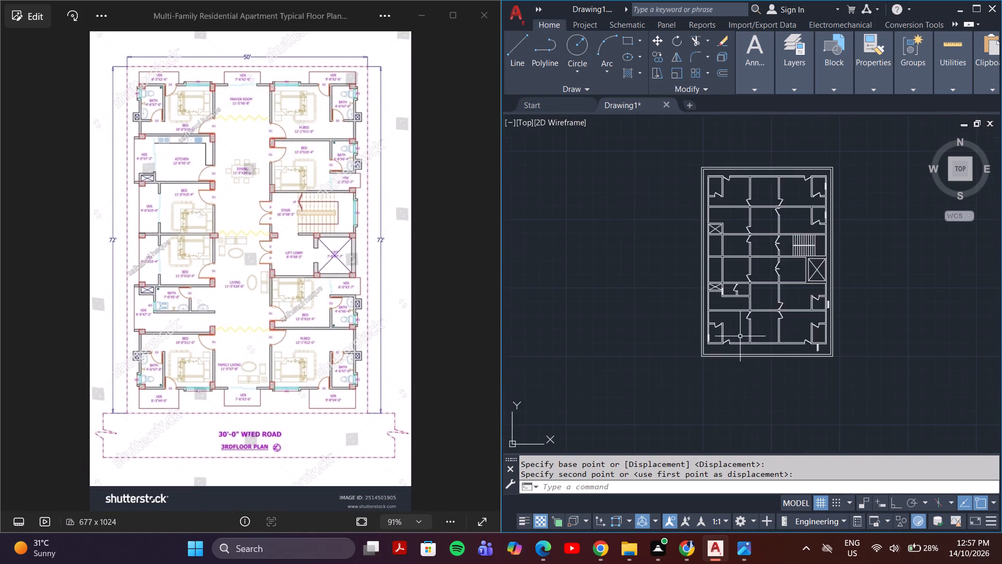
pyautogui.moveTo(762, 341); pyautogui.dragTo(600, 346, button='middle')
pyautogui.scroll(3, 651, 359)
pyautogui.click(672, 333)
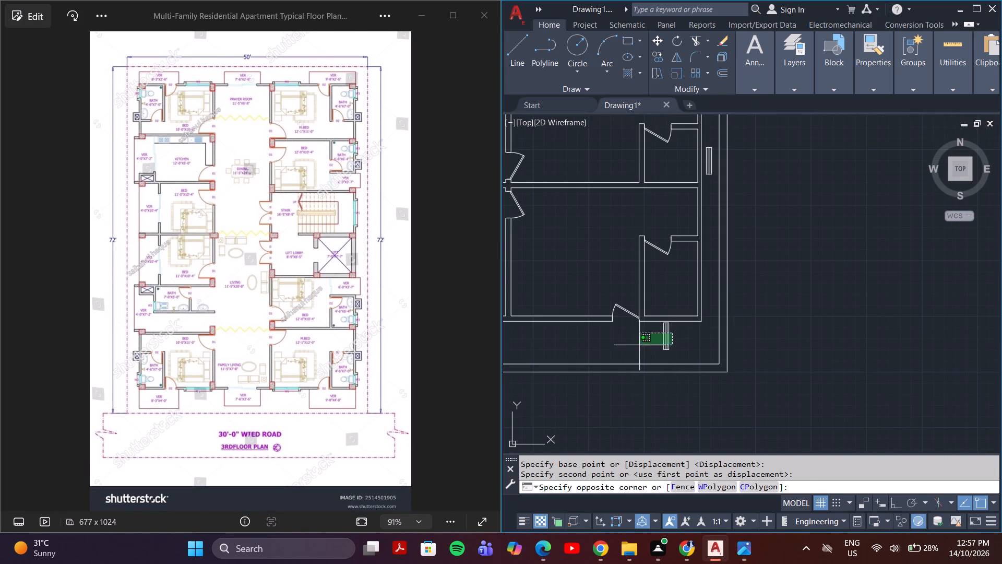
pyautogui.click(638, 345)
pyautogui.scroll(6, 669, 319)
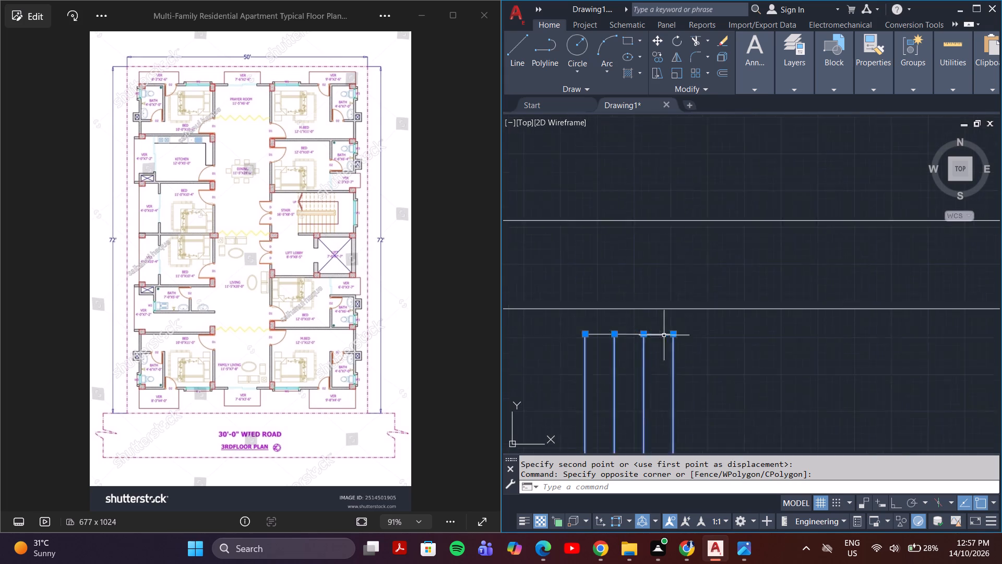
pyautogui.scroll(1, 664, 335)
pyautogui.click(651, 331)
pyautogui.click(653, 358)
pyautogui.click(660, 322)
pyautogui.click(643, 345)
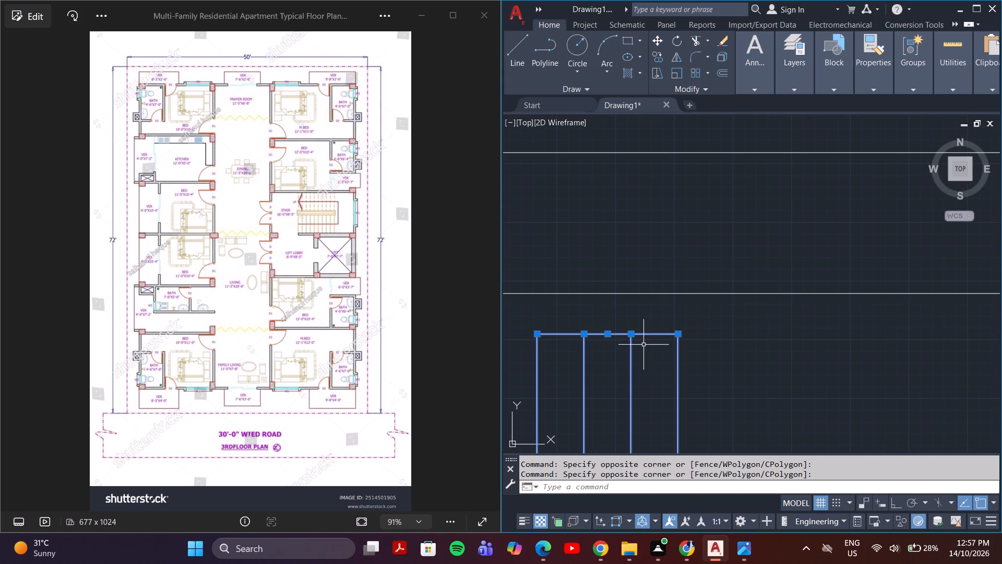
pyautogui.press('m')
pyautogui.press('Return')
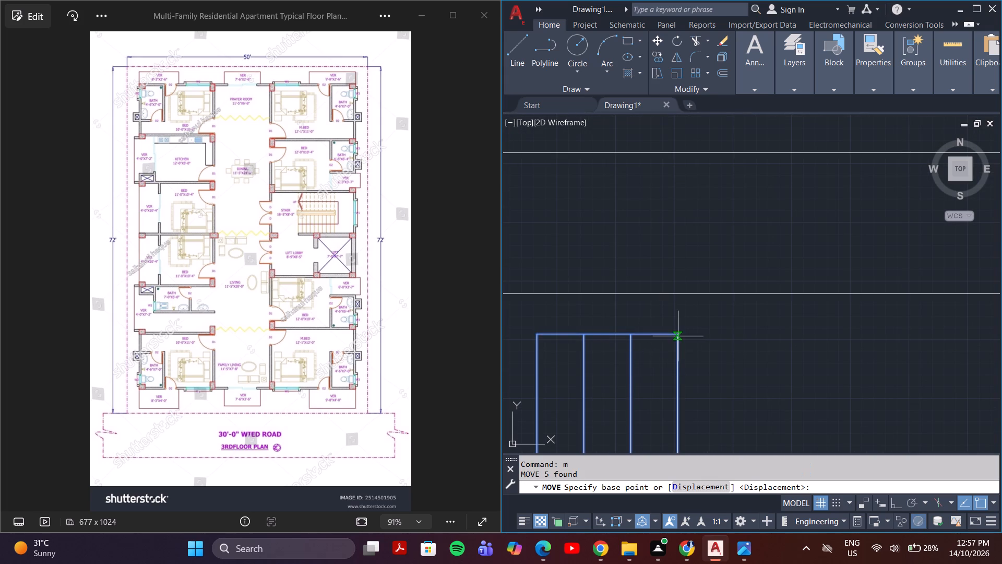
pyautogui.click(679, 332)
pyautogui.scroll(-4, 732, 324)
pyautogui.moveTo(822, 246); pyautogui.dragTo(719, 318, button='middle')
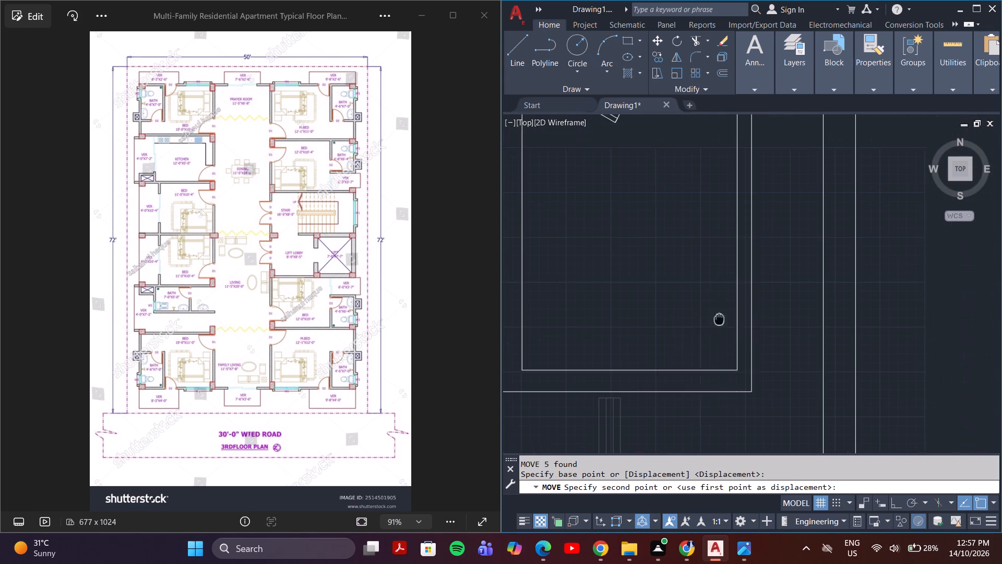
pyautogui.scroll(3, 753, 214)
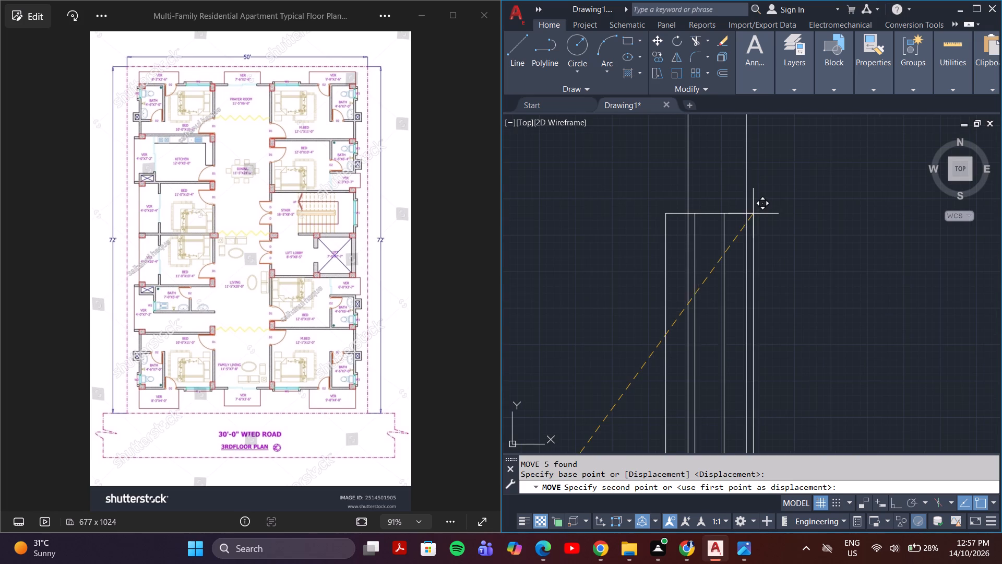
pyautogui.scroll(4, 748, 215)
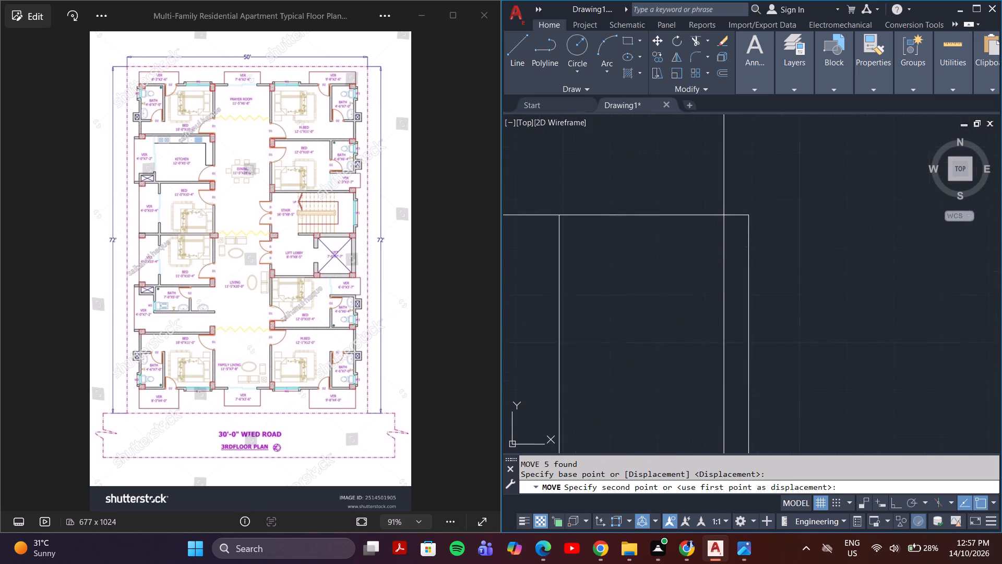
pyautogui.click(723, 223)
# Draw a line across the open lower end of the window in the bottom-right corner bath's outer wall.
pyautogui.scroll(-4, 723, 228)
pyautogui.moveTo(698, 340); pyautogui.dragTo(693, 242, button='middle')
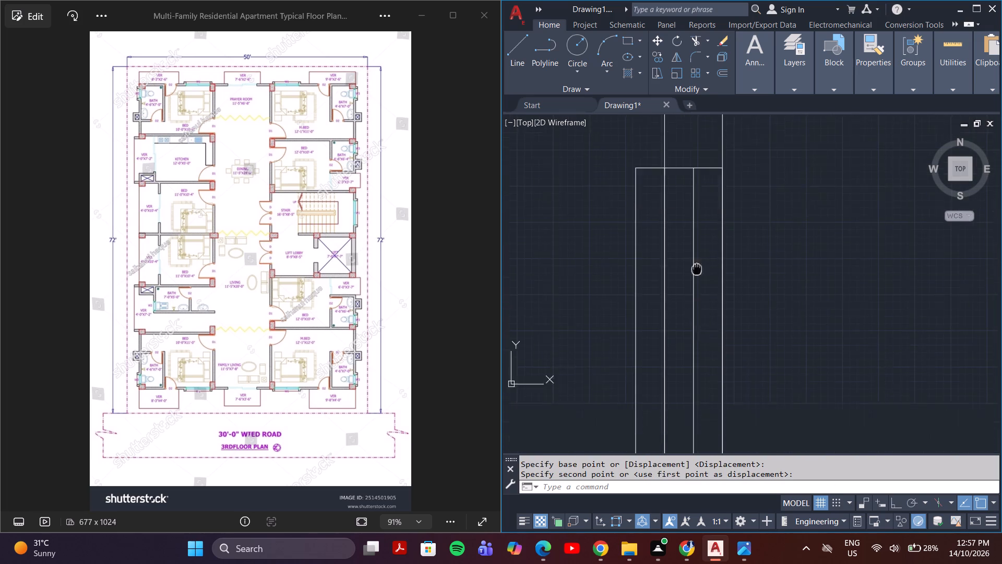
pyautogui.moveTo(693, 242); pyautogui.dragTo(684, 214, button='middle')
pyautogui.scroll(-2, 679, 280)
pyautogui.moveTo(674, 335); pyautogui.dragTo(666, 266, button='middle')
pyautogui.press('l')
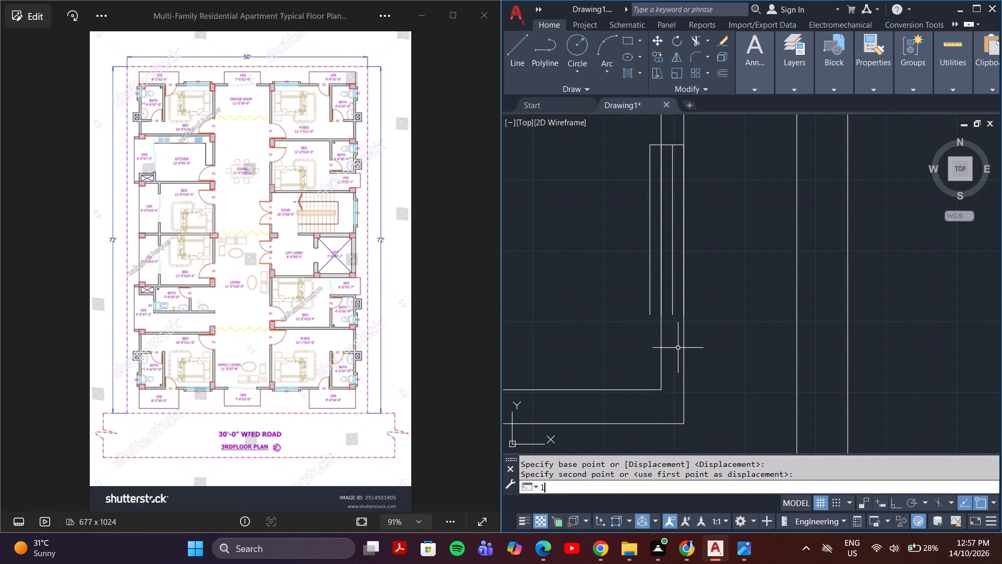
pyautogui.press('Return')
pyautogui.click(651, 313)
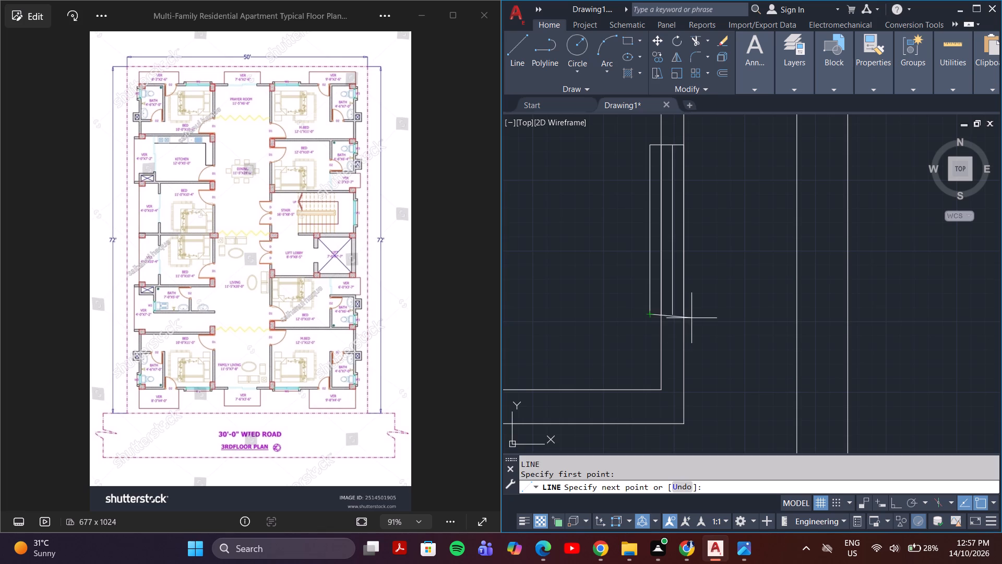
pyautogui.click(684, 315)
pyautogui.press('Escape')
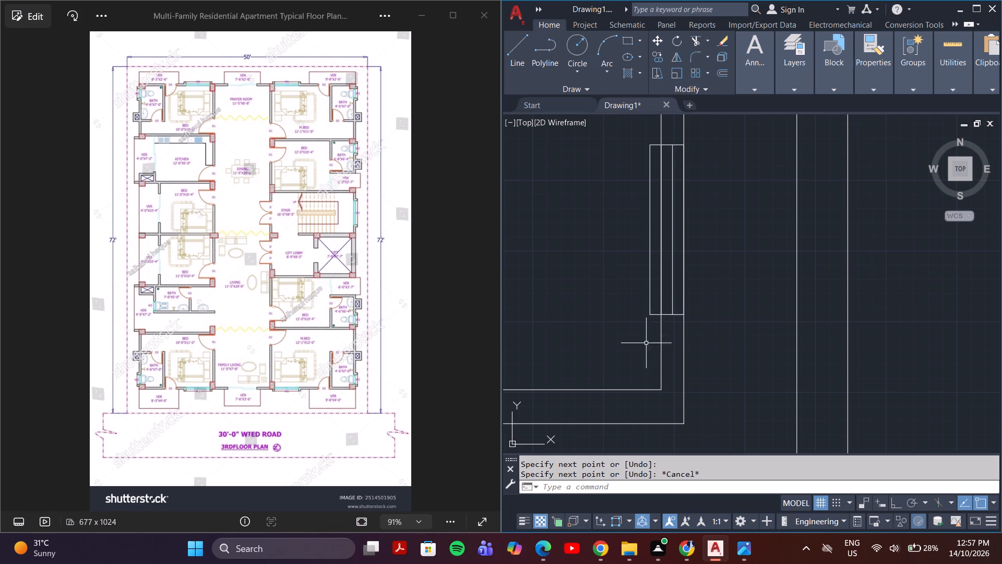
# Erase the short stray line left below the bottom-right corner bath.
pyautogui.scroll(-3, 636, 343)
pyautogui.moveTo(613, 342); pyautogui.dragTo(659, 314, button='middle')
pyautogui.scroll(2, 651, 367)
pyautogui.moveTo(638, 380); pyautogui.dragTo(660, 348, button='middle')
pyautogui.click(655, 361)
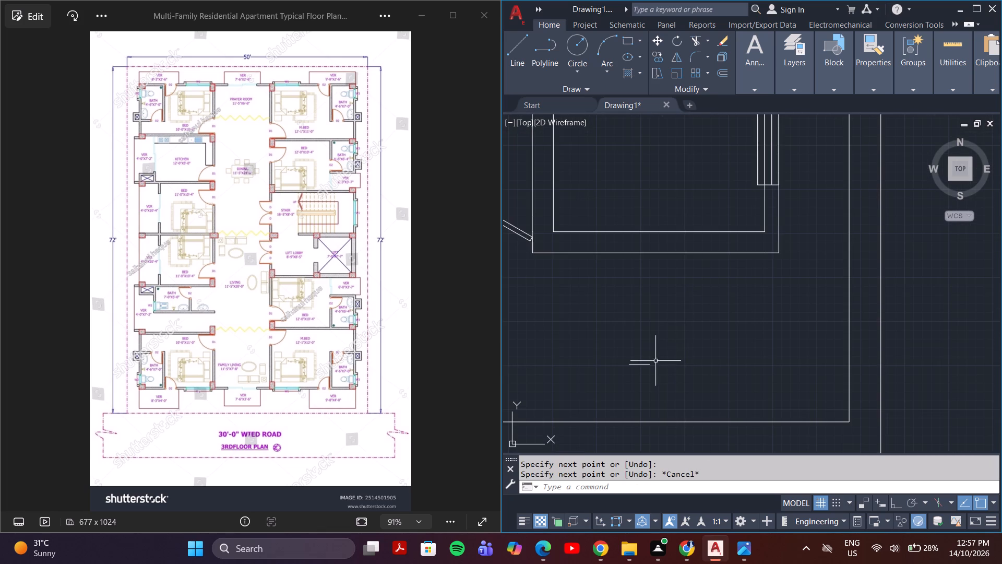
pyautogui.click(620, 377)
pyautogui.press('Delete')
# Examine the lower half of the plan, from the bottom-right corner bath to the central bays, against the reference image.
pyautogui.scroll(-3, 626, 359)
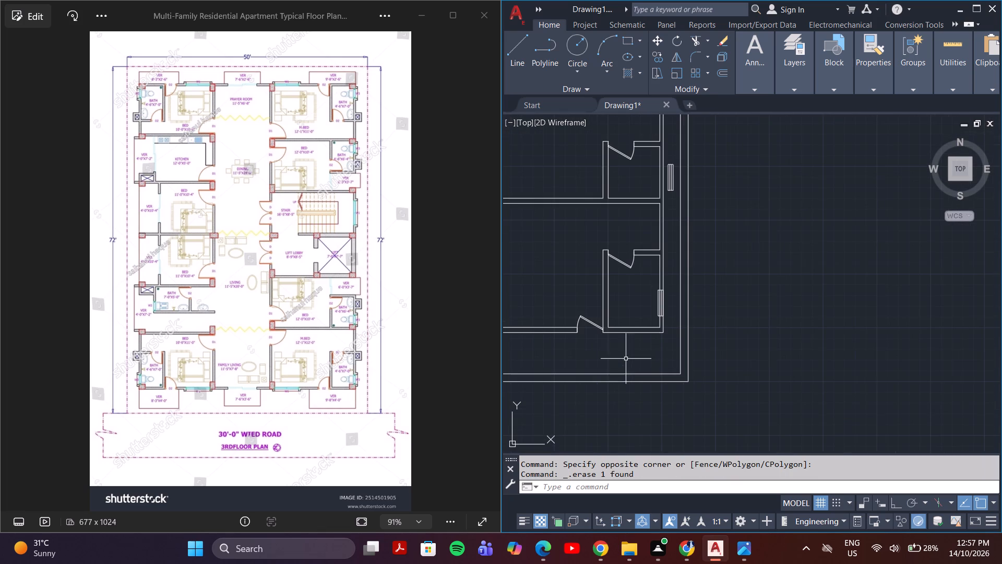
pyautogui.moveTo(590, 343); pyautogui.dragTo(677, 349, button='middle')
pyautogui.moveTo(695, 358); pyautogui.dragTo(726, 348, button='middle')
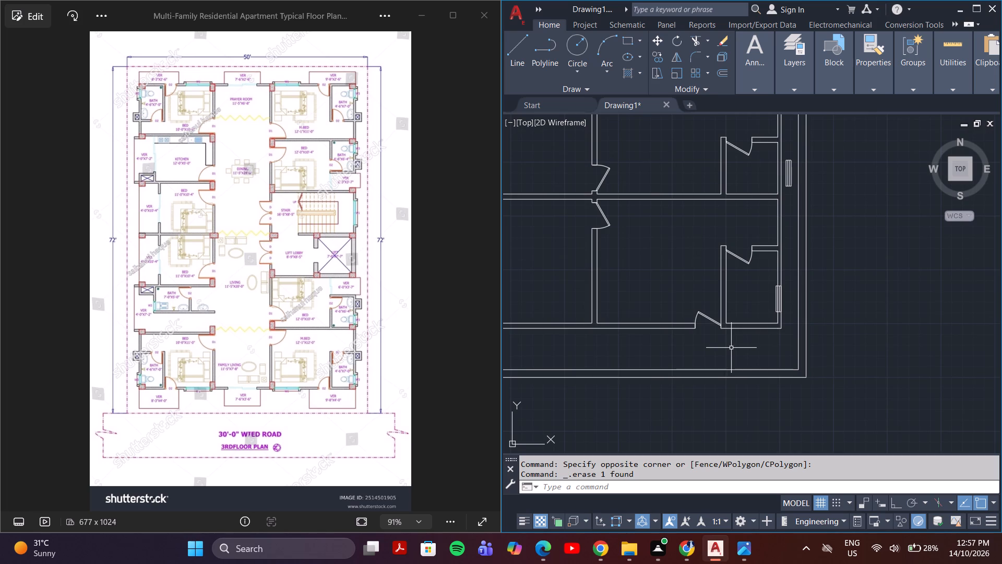
pyautogui.scroll(-4, 696, 275)
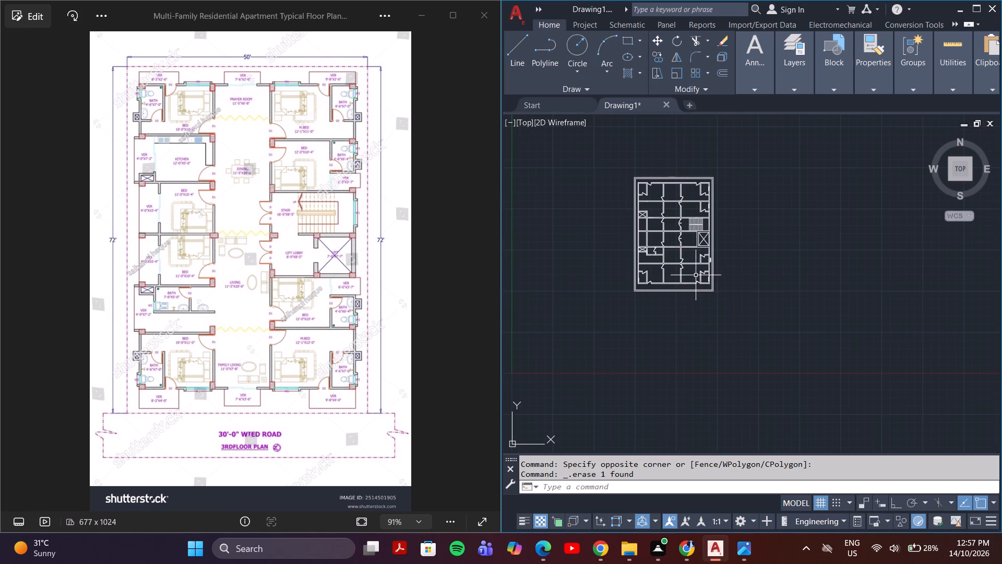
pyautogui.moveTo(677, 278); pyautogui.dragTo(725, 356, button='middle')
pyautogui.moveTo(733, 321); pyautogui.dragTo(660, 353, button='middle')
pyautogui.scroll(3, 655, 349)
pyautogui.moveTo(756, 357); pyautogui.dragTo(698, 361, button='middle')
pyautogui.moveTo(671, 372); pyautogui.dragTo(757, 272, button='middle')
pyautogui.scroll(1, 731, 304)
pyautogui.moveTo(685, 355); pyautogui.dragTo(768, 279, button='middle')
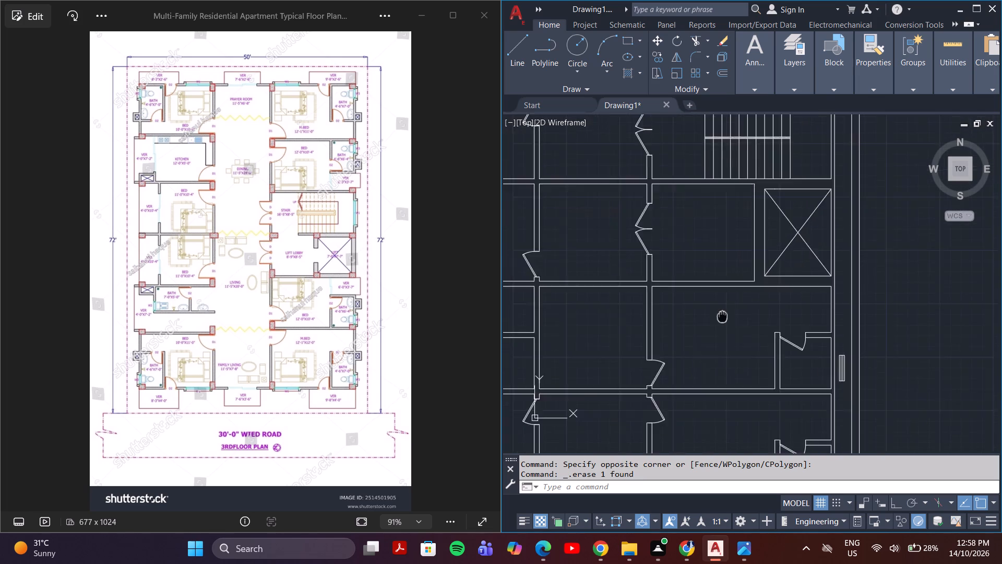
pyautogui.moveTo(768, 279); pyautogui.dragTo(786, 262, button='middle')
pyautogui.moveTo(723, 336); pyautogui.dragTo(765, 258, button='middle')
pyautogui.scroll(2, 695, 357)
pyautogui.moveTo(695, 357); pyautogui.dragTo(707, 307, button='middle')
pyautogui.scroll(1, 707, 311)
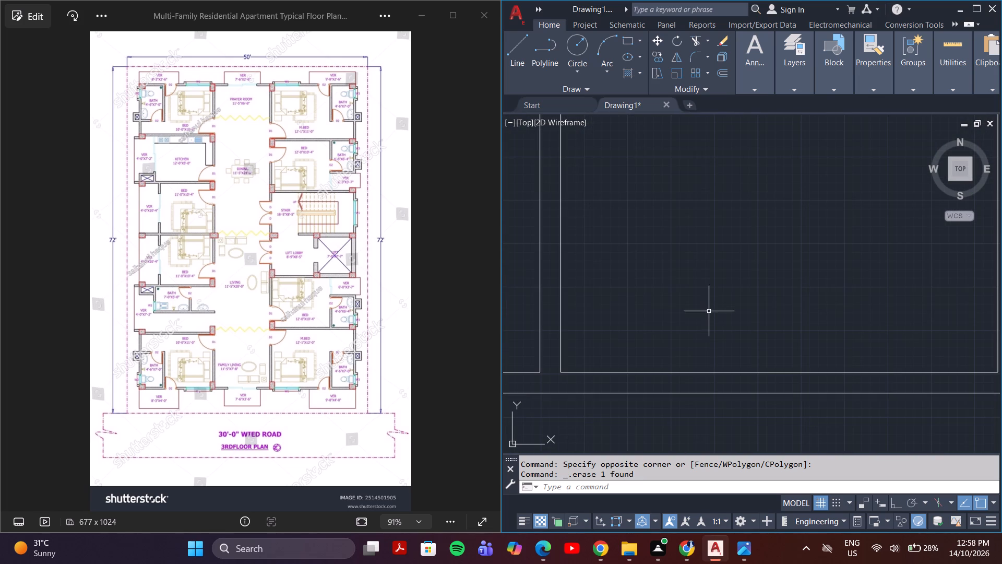
# Trim away all horizontal walls crossing the central hall with a fence running from the family living area up into the prayer room.
pyautogui.scroll(-3, 706, 330)
pyautogui.moveTo(748, 289); pyautogui.dragTo(675, 339, button='middle')
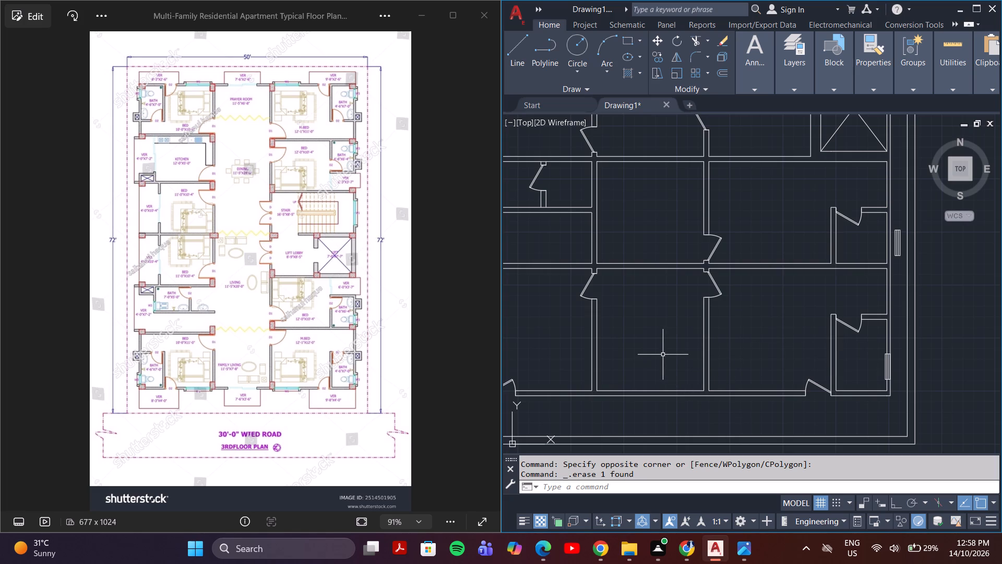
pyautogui.press('t')
pyautogui.press('r')
pyautogui.press('Return')
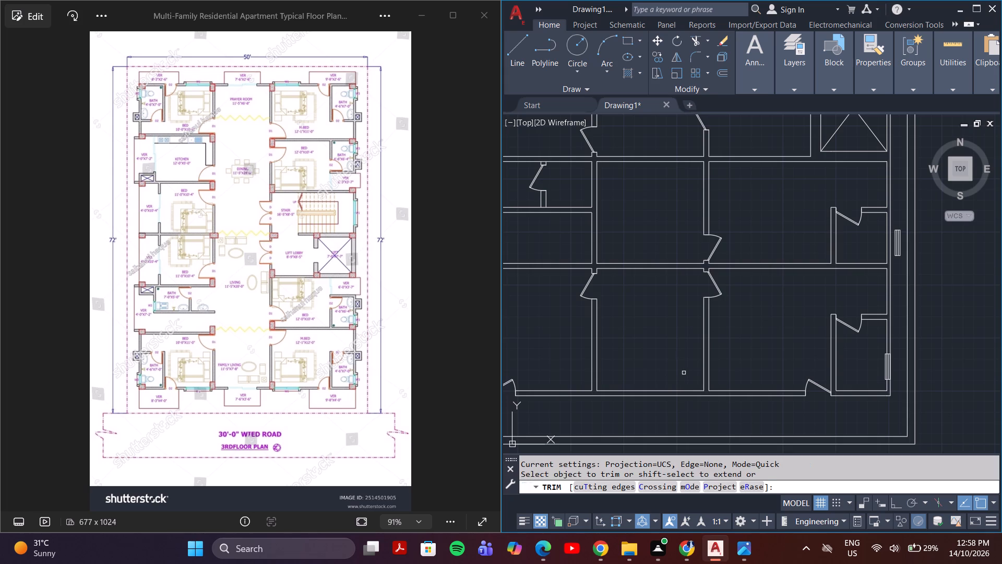
pyautogui.click(661, 290)
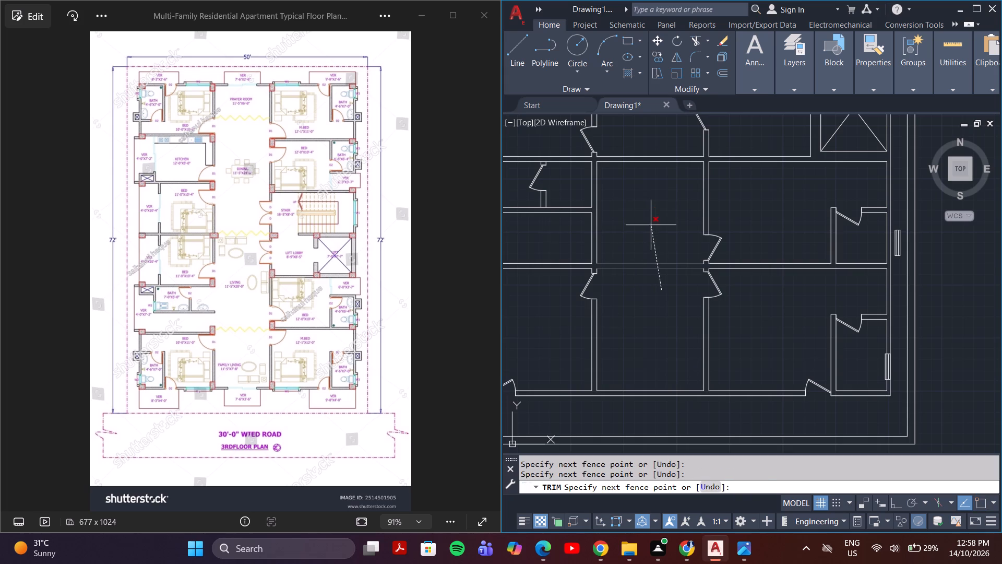
pyautogui.scroll(-1, 648, 210)
pyautogui.moveTo(648, 210); pyautogui.dragTo(637, 275, button='middle')
pyautogui.scroll(-4, 637, 276)
pyautogui.scroll(3, 635, 238)
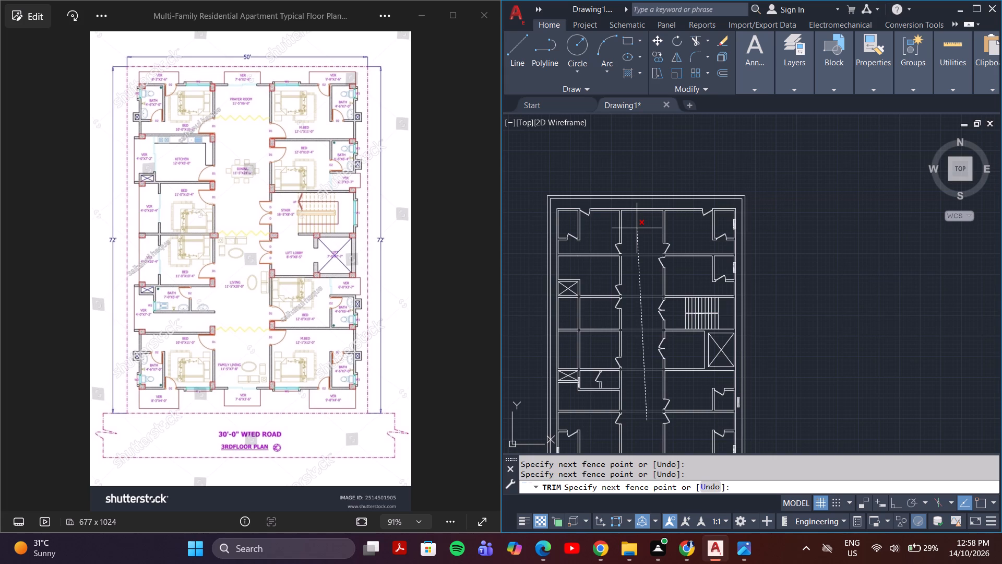
pyautogui.click(637, 228)
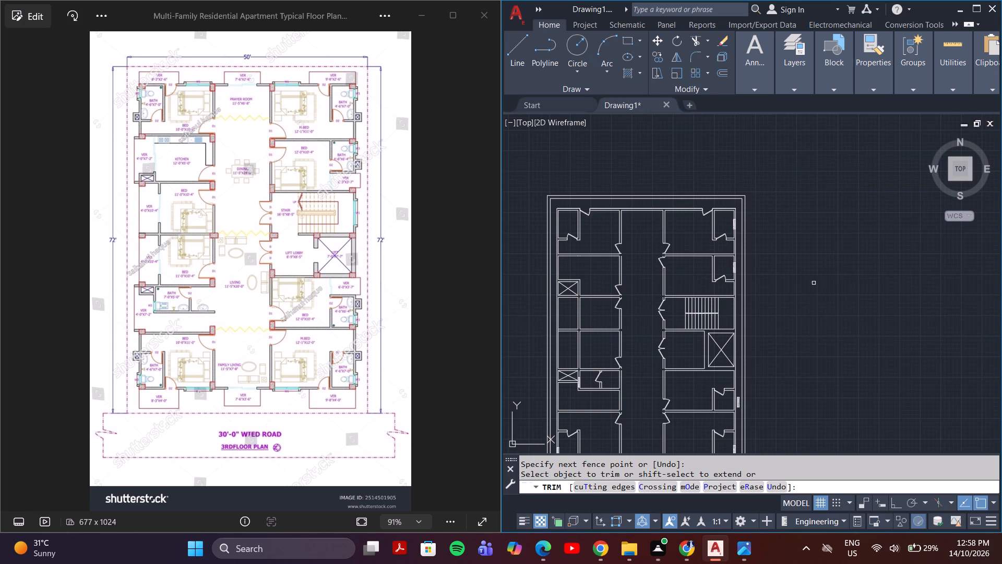
# Examine the whole plan around the opened central hall and the rooms on both sides against the reference image.
pyautogui.scroll(-3, 792, 309)
pyautogui.scroll(5, 751, 335)
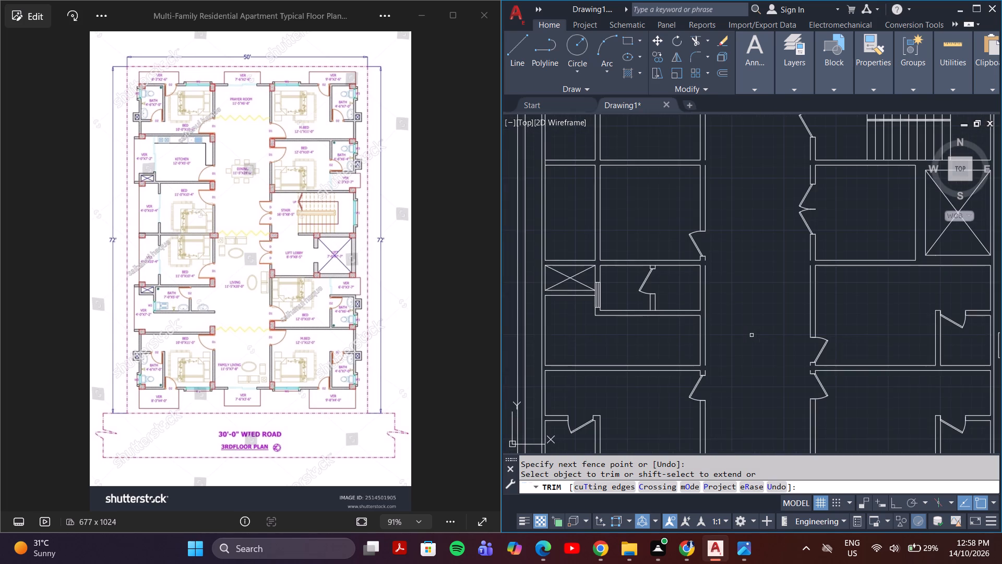
pyautogui.moveTo(751, 335); pyautogui.dragTo(696, 258, button='middle')
pyautogui.scroll(-3, 695, 257)
pyautogui.moveTo(691, 265); pyautogui.dragTo(642, 316, button='middle')
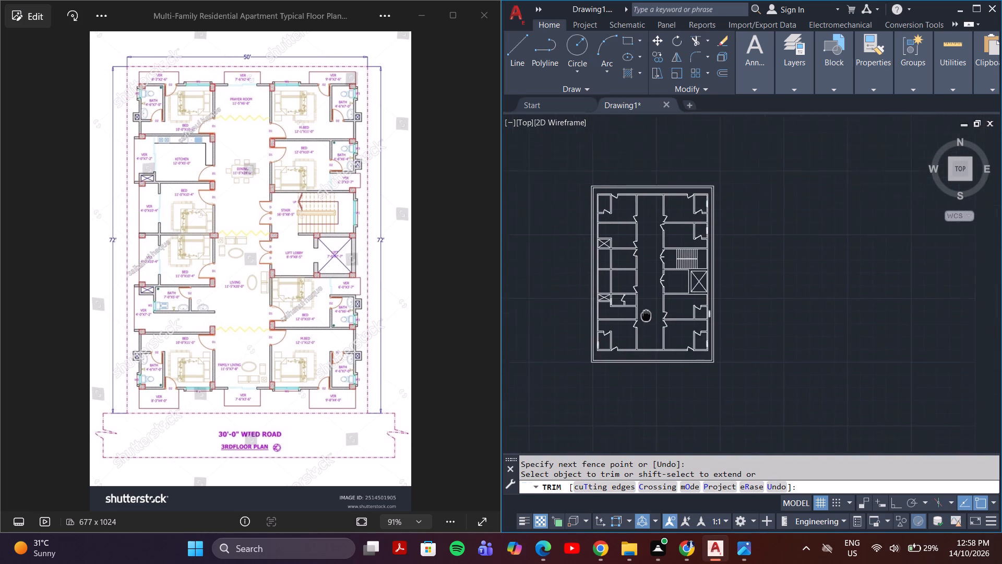
pyautogui.moveTo(642, 316); pyautogui.dragTo(605, 335, button='middle')
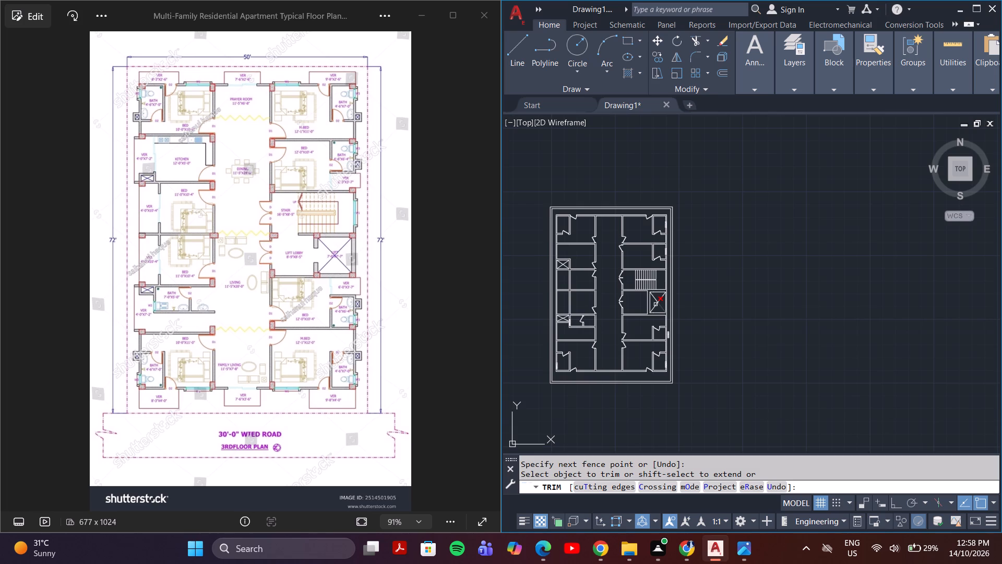
pyautogui.scroll(2, 586, 320)
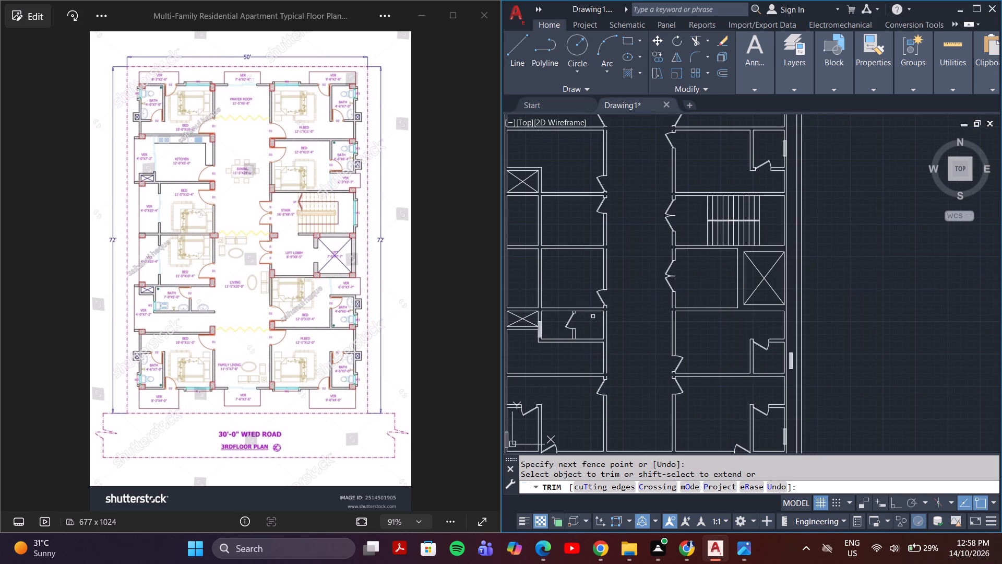
pyautogui.scroll(-2, 631, 334)
pyautogui.scroll(1, 631, 334)
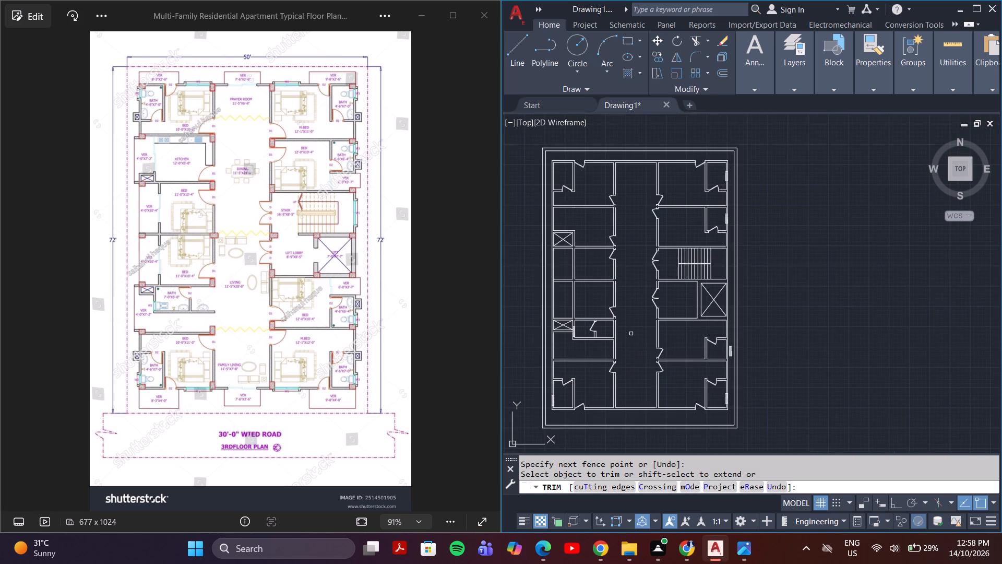
pyautogui.scroll(-2, 631, 334)
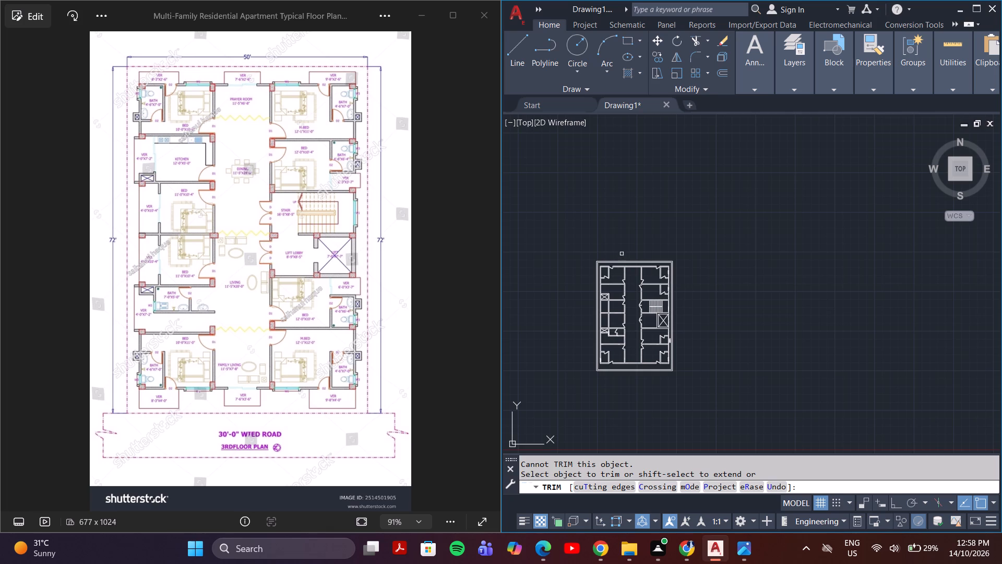
pyautogui.scroll(3, 630, 277)
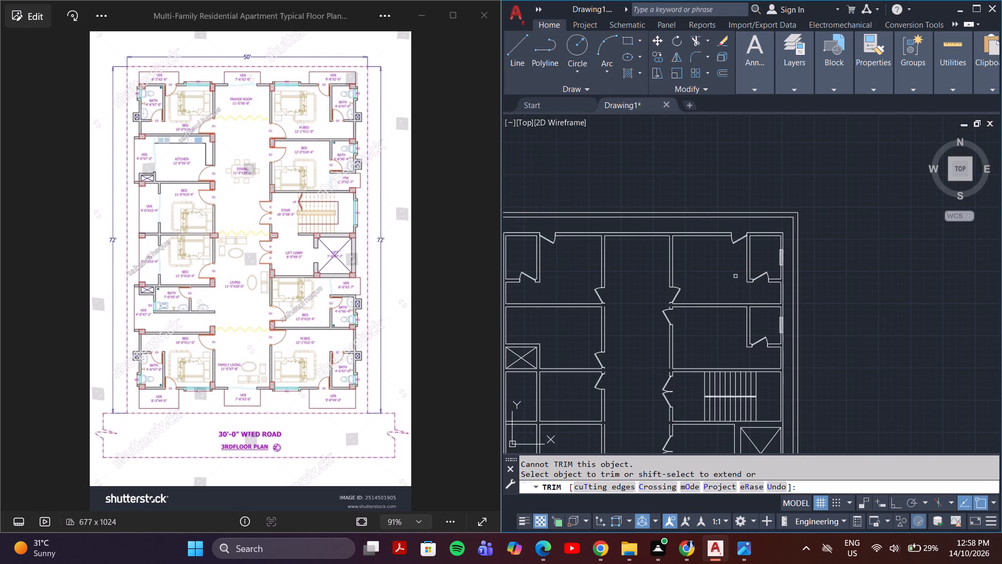
pyautogui.scroll(-3, 724, 332)
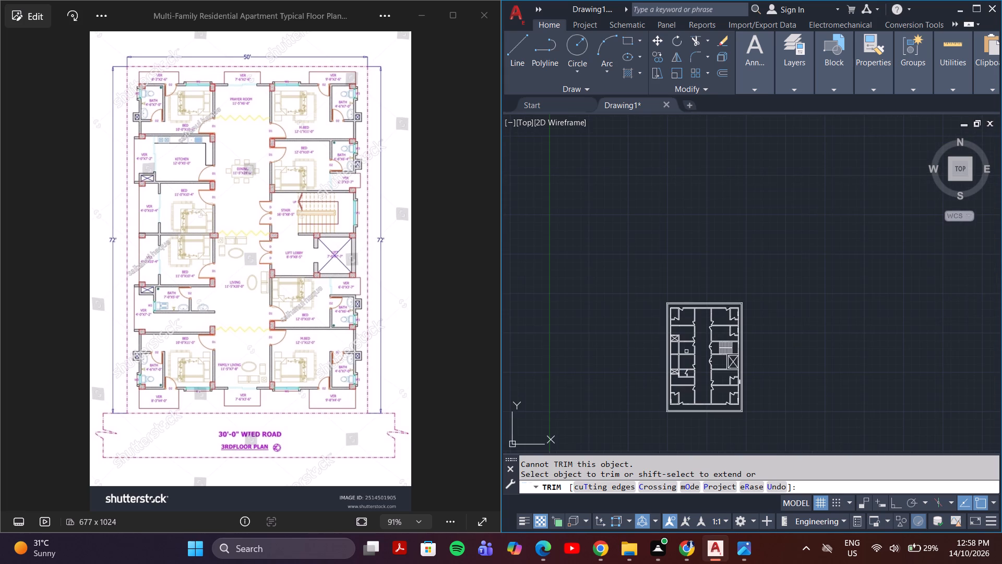
pyautogui.moveTo(685, 363); pyautogui.dragTo(664, 296, button='middle')
pyautogui.scroll(3, 659, 304)
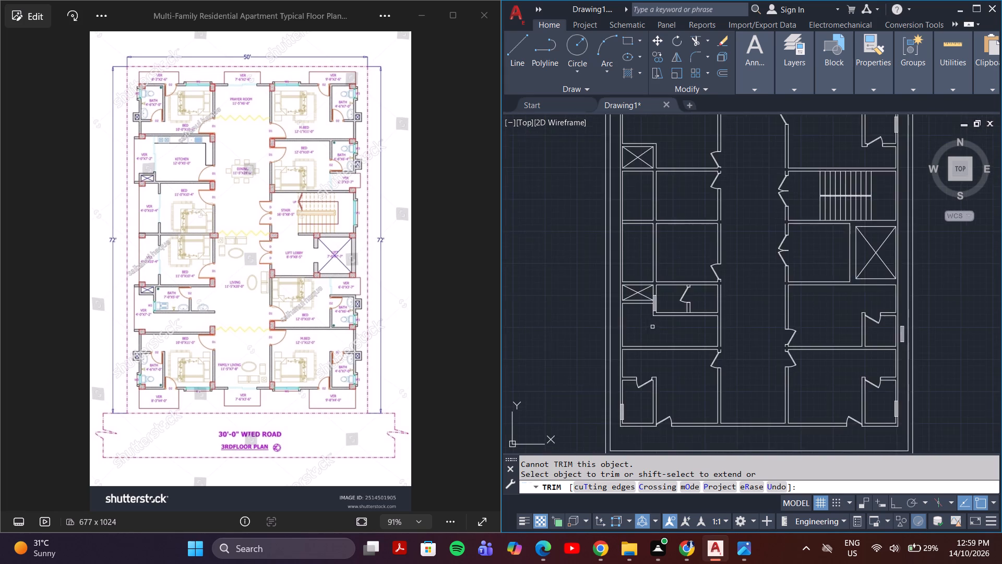
pyautogui.scroll(-1, 654, 327)
pyautogui.moveTo(702, 327); pyautogui.dragTo(685, 361, button='middle')
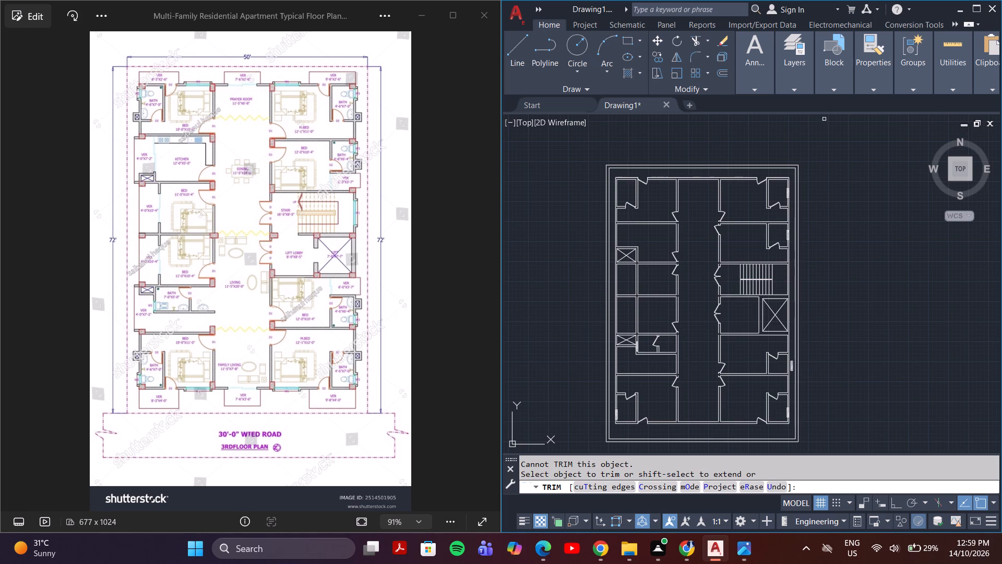
# Maximize the drawing window and load the ZIGZAG linetype from acad.lin.
pyautogui.click(975, 6)
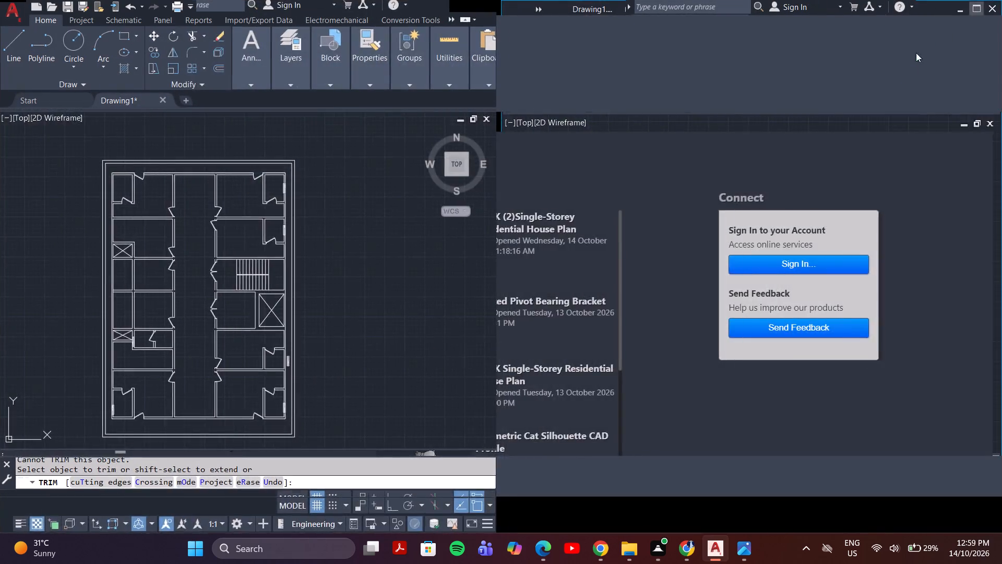
pyautogui.click(818, 72)
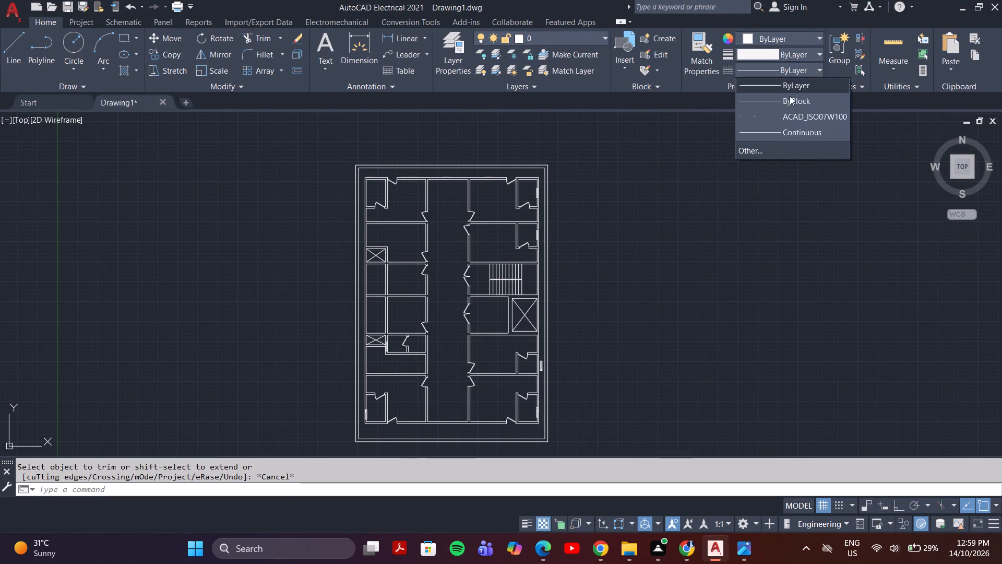
pyautogui.click(759, 149)
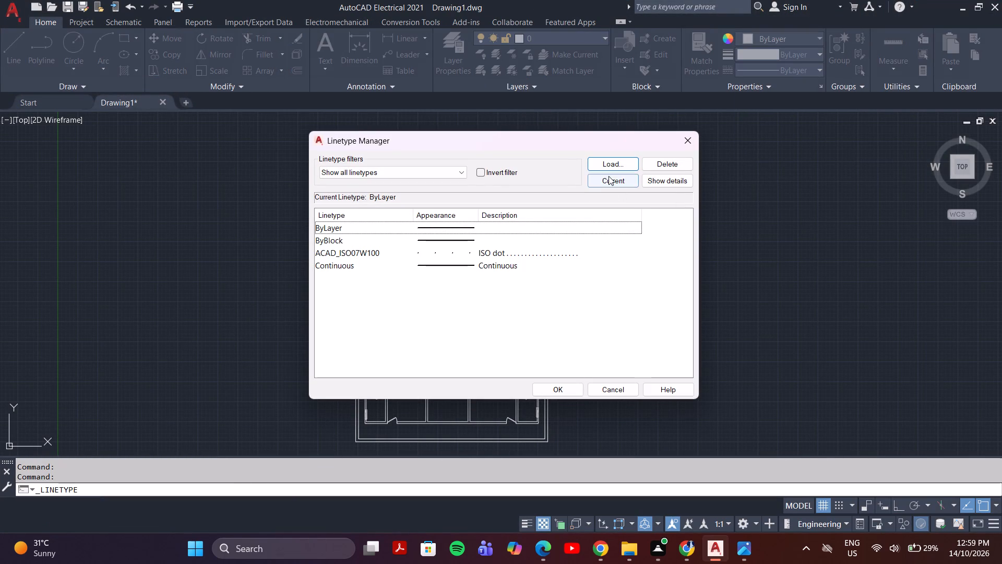
pyautogui.click(611, 166)
pyautogui.scroll(-9, 548, 250)
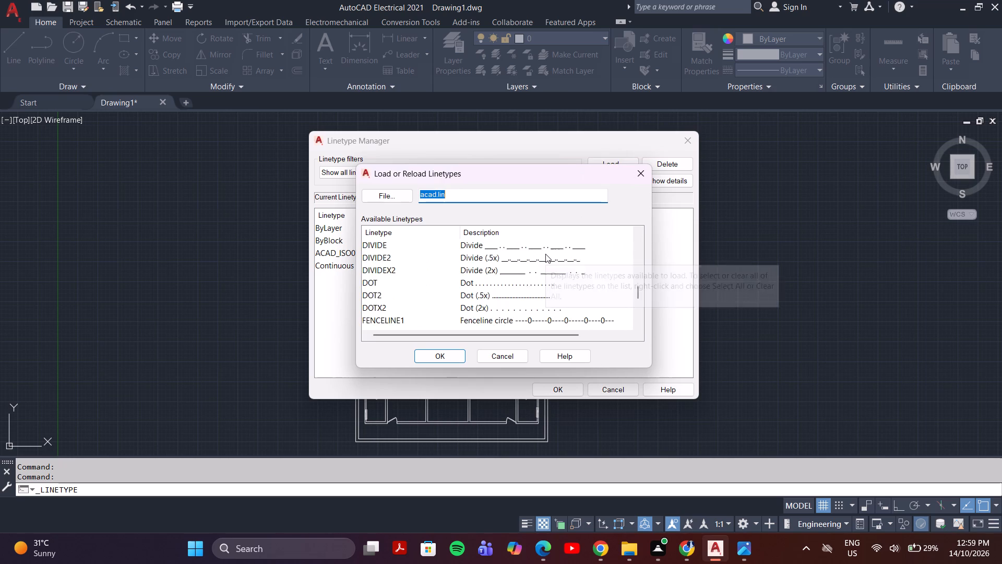
pyautogui.scroll(-7, 545, 256)
pyautogui.click(529, 321)
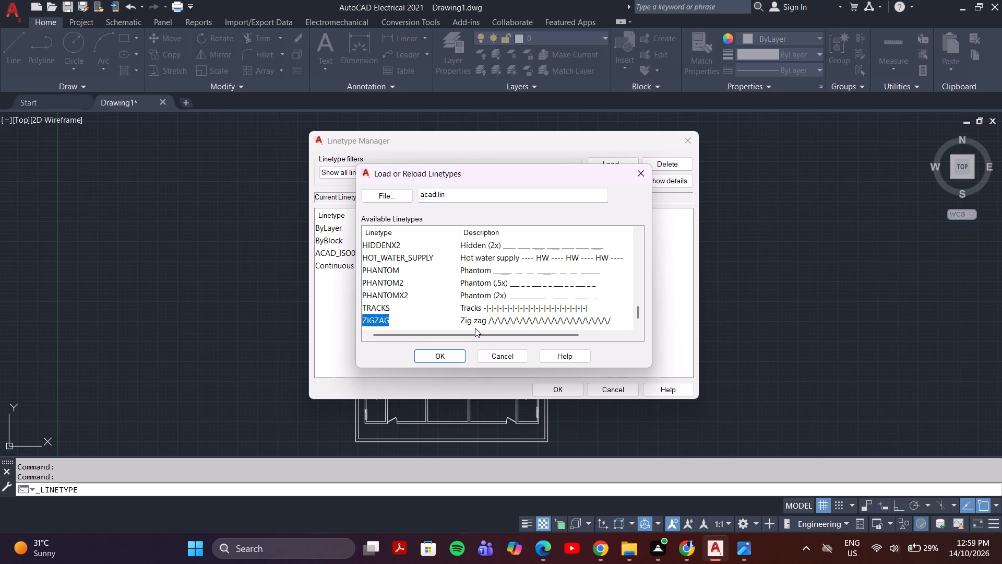
pyautogui.click(456, 355)
pyautogui.click(545, 391)
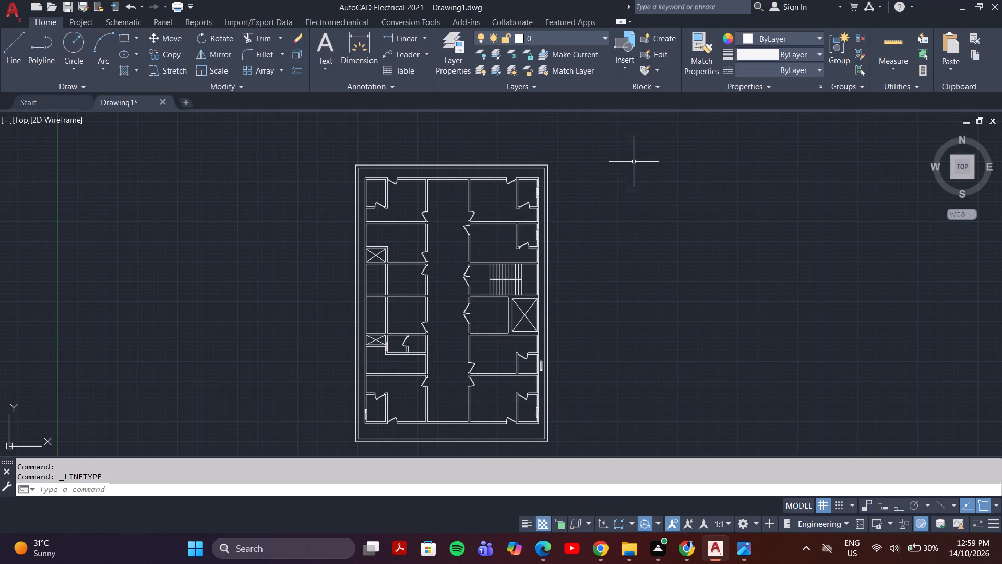
# Extend the hall-side wall lines on both sides of the central hall to close the gaps at the kitchen's upper cross wall.
pyautogui.scroll(1, 434, 249)
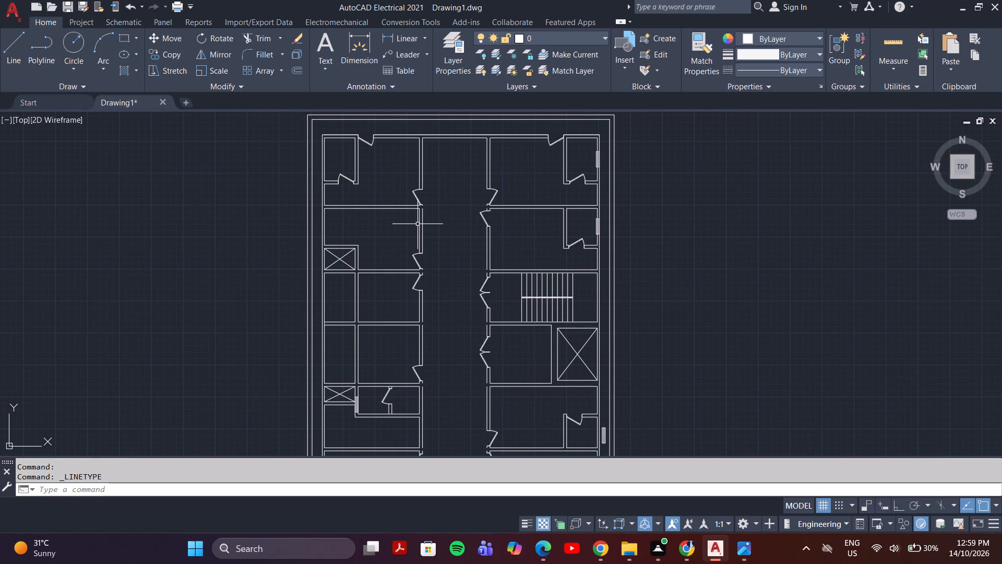
pyautogui.press('l')
pyautogui.press('Escape')
pyautogui.write('ex')
pyautogui.press('Return')
pyautogui.scroll(3, 412, 209)
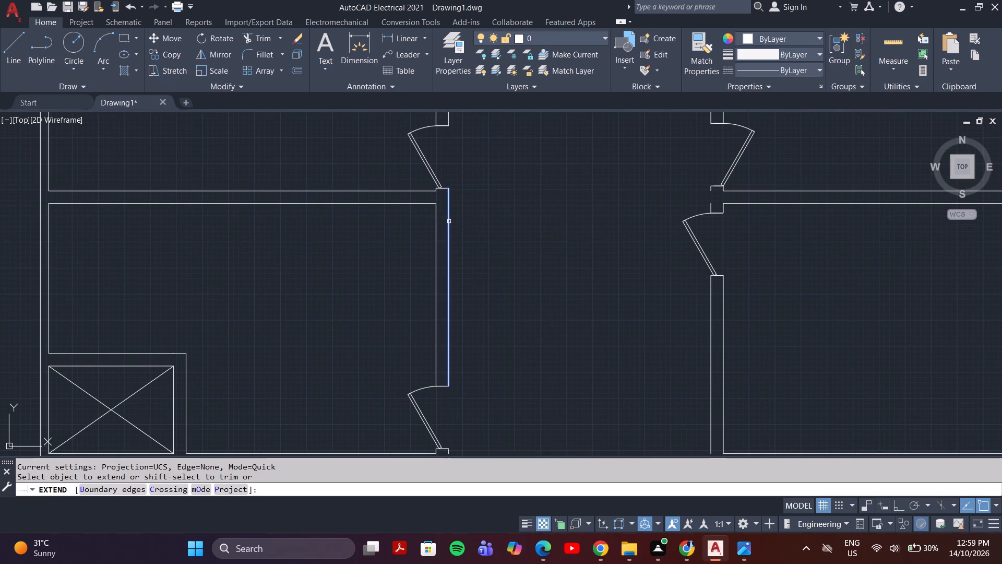
pyautogui.click(445, 225)
pyautogui.press('Escape')
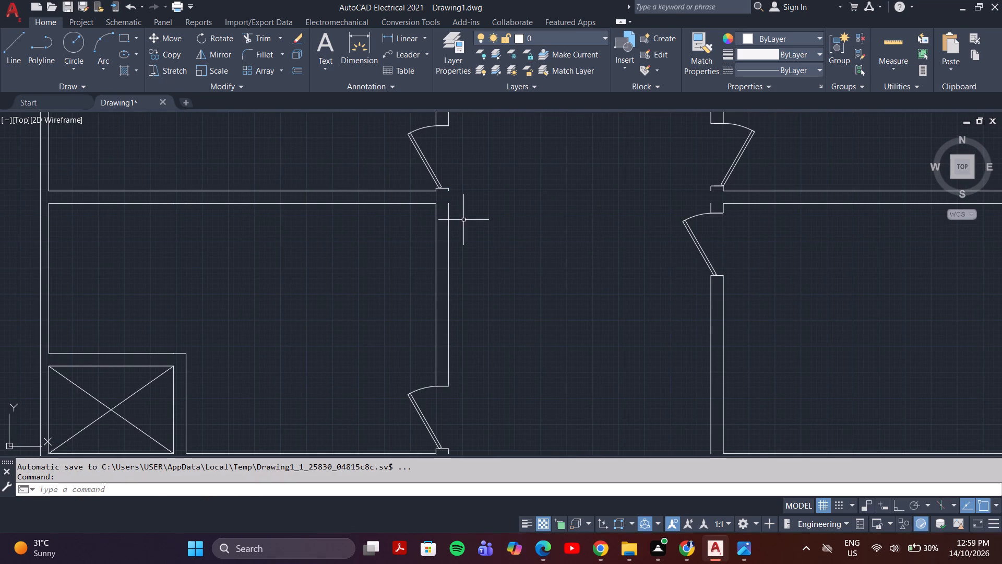
pyautogui.press('Escape')
pyautogui.press('space')
pyautogui.click(447, 228)
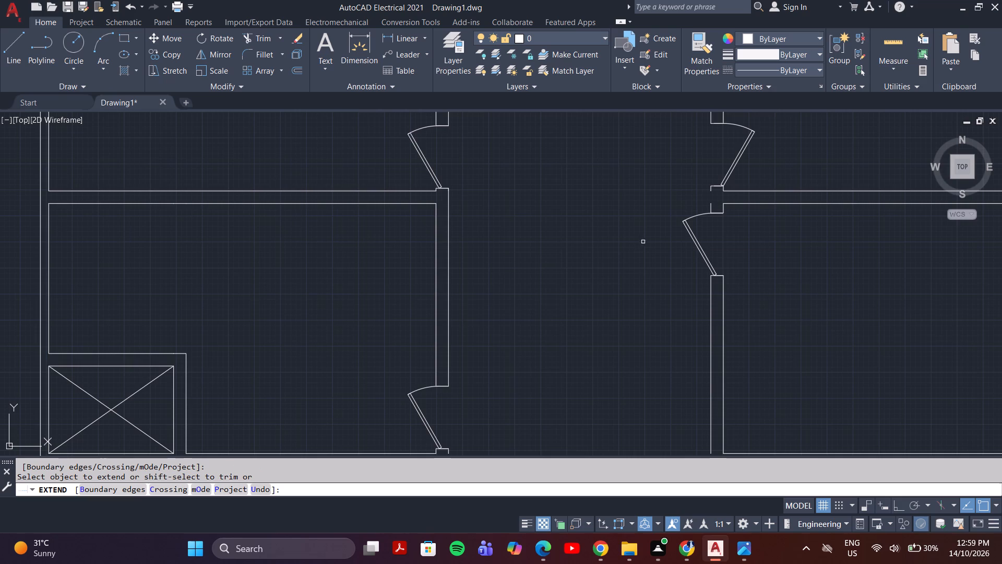
pyautogui.scroll(3, 715, 200)
pyautogui.click(692, 154)
pyautogui.scroll(-3, 683, 210)
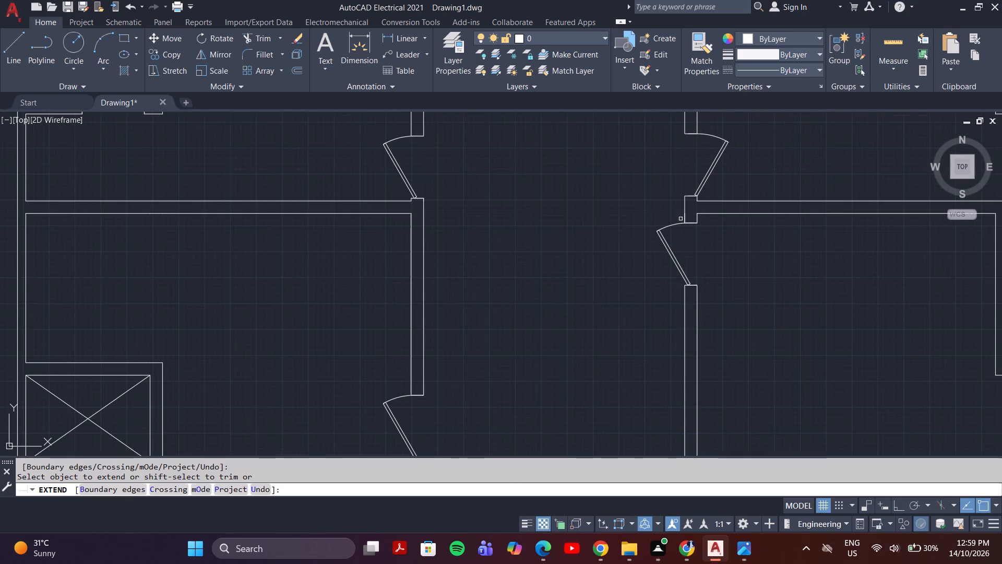
# Extend the hall-side wall lines to close the gaps at the cross walls below the kitchen and above the stairs.
pyautogui.moveTo(580, 338); pyautogui.dragTo(629, 240, button='middle')
pyautogui.scroll(-2, 627, 261)
pyautogui.scroll(3, 560, 321)
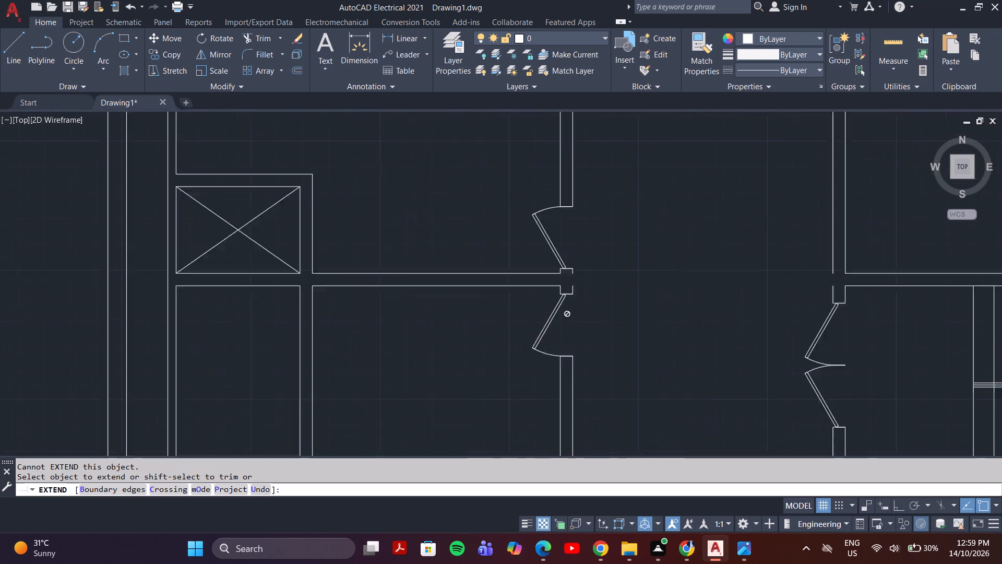
pyautogui.click(580, 267)
pyautogui.moveTo(1001, 297); pyautogui.dragTo(855, 304, button='middle')
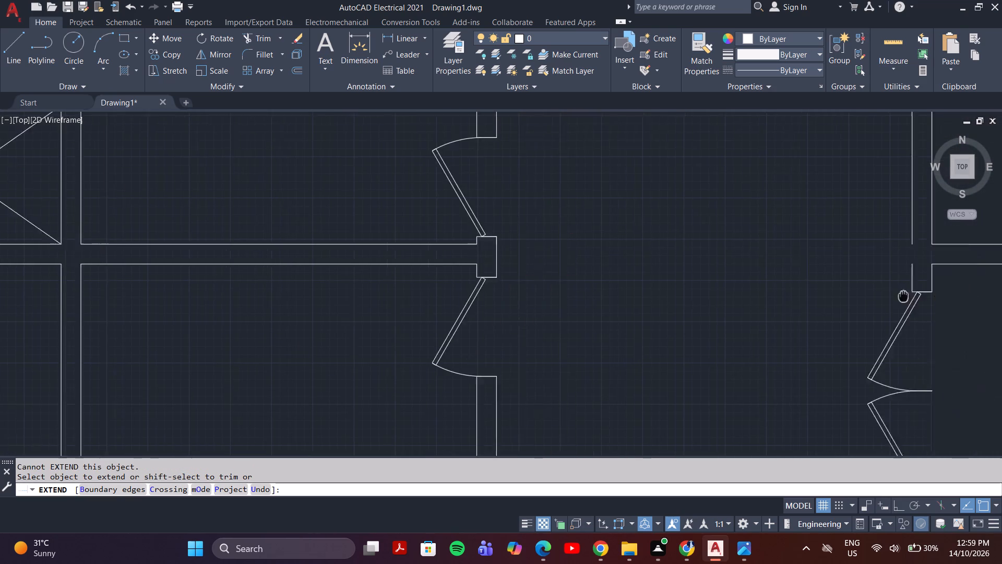
pyautogui.moveTo(855, 304); pyautogui.dragTo(795, 312, button='middle')
pyautogui.click(789, 290)
pyautogui.click(788, 252)
pyautogui.scroll(-3, 779, 294)
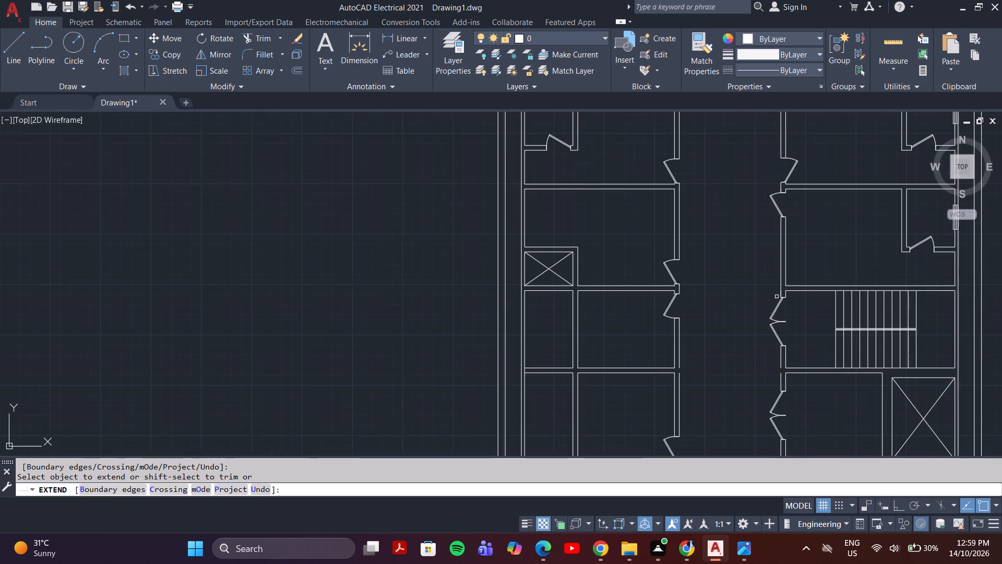
# Extend the hall-side wall lines to close the gaps at the cross walls between the left bedrooms and between stairs and lift lobby.
pyautogui.moveTo(705, 379); pyautogui.dragTo(688, 261, button='middle')
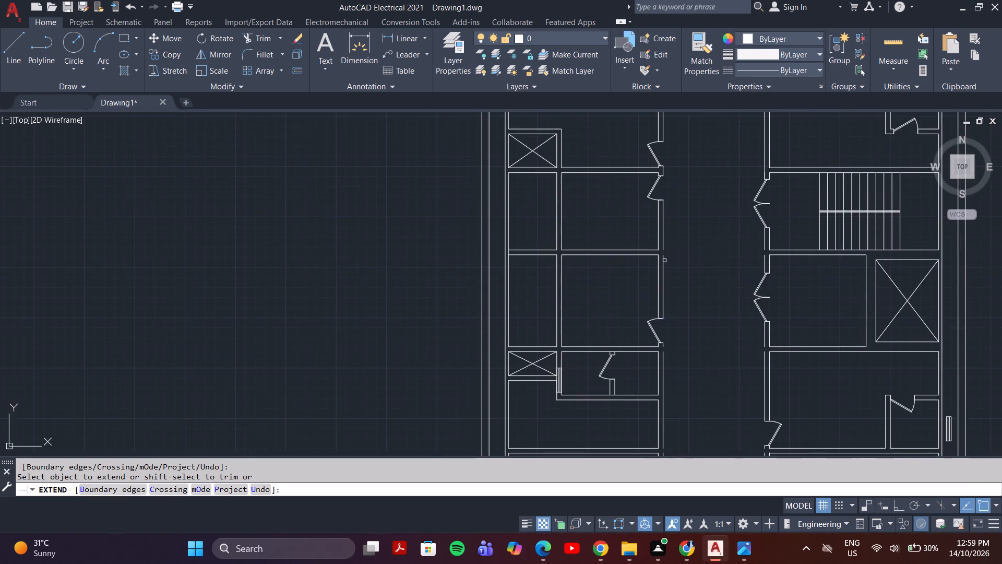
pyautogui.scroll(2, 662, 261)
pyautogui.click(662, 263)
pyautogui.scroll(-1, 781, 298)
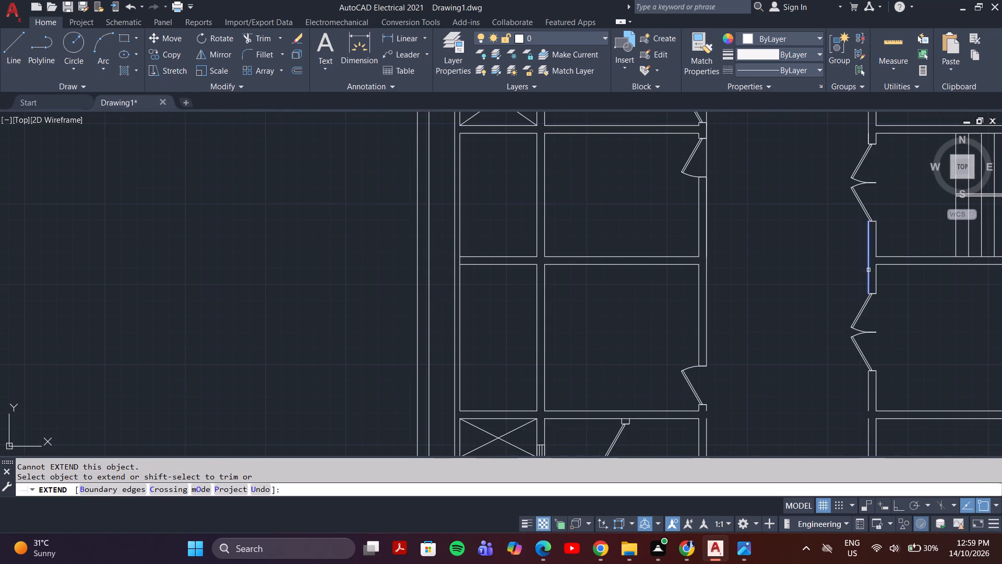
pyautogui.click(869, 270)
# Extend the hall-side wall lines to close the gaps at the cross walls above the small left bath and below the lift lobby.
pyautogui.moveTo(759, 457); pyautogui.dragTo(749, 361, button='middle')
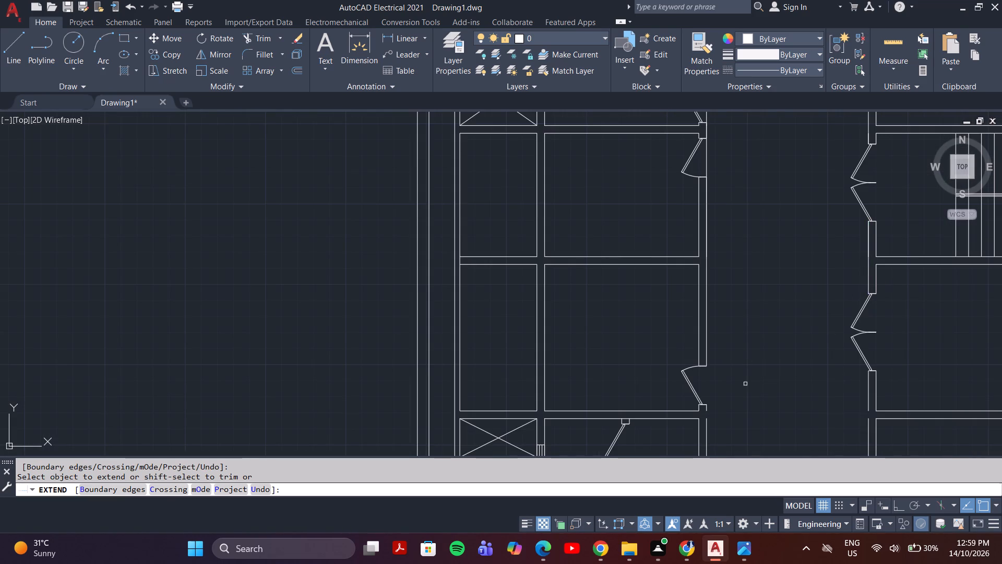
pyautogui.moveTo(743, 395); pyautogui.dragTo(756, 279, button='middle')
pyautogui.scroll(2, 719, 309)
pyautogui.click(719, 309)
pyautogui.scroll(-2, 755, 328)
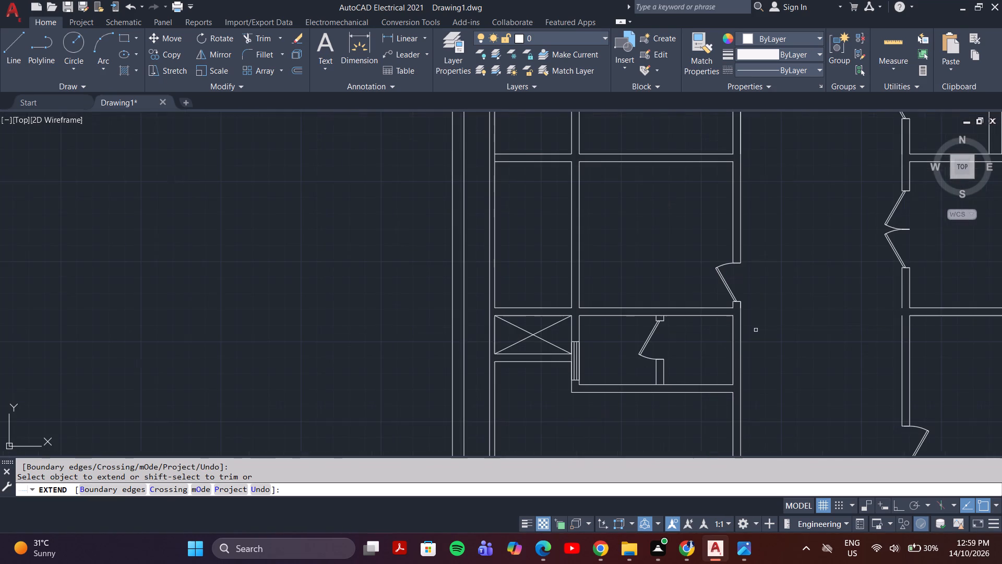
pyautogui.moveTo(798, 350); pyautogui.dragTo(724, 346, button='middle')
pyautogui.click(828, 325)
pyautogui.scroll(-3, 810, 338)
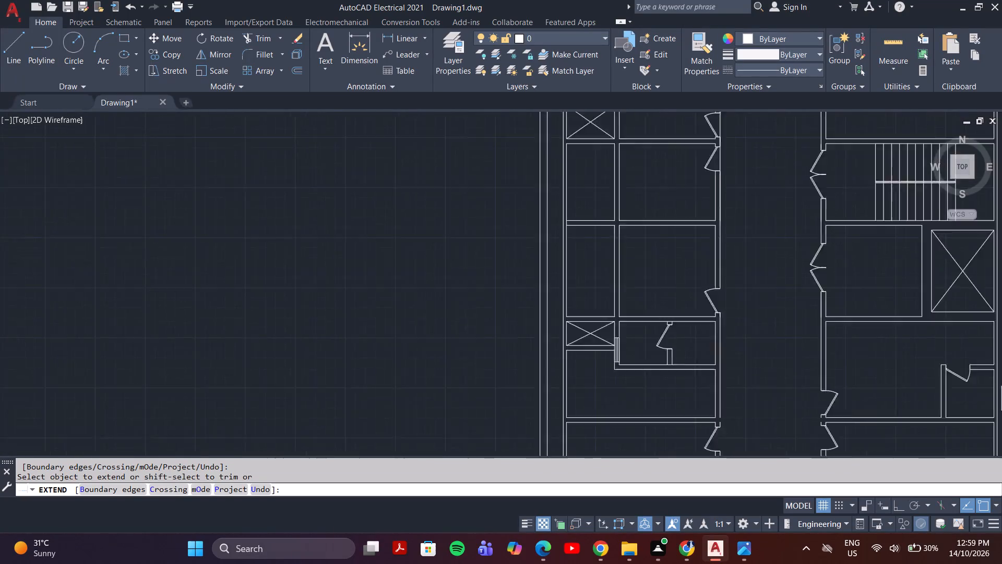
# Extend the hall-side wall lines to close the gaps at the lowest cross walls, above the bottom bedrooms, and end the Extend command.
pyautogui.moveTo(782, 379); pyautogui.dragTo(776, 340, button='middle')
pyautogui.scroll(2, 776, 375)
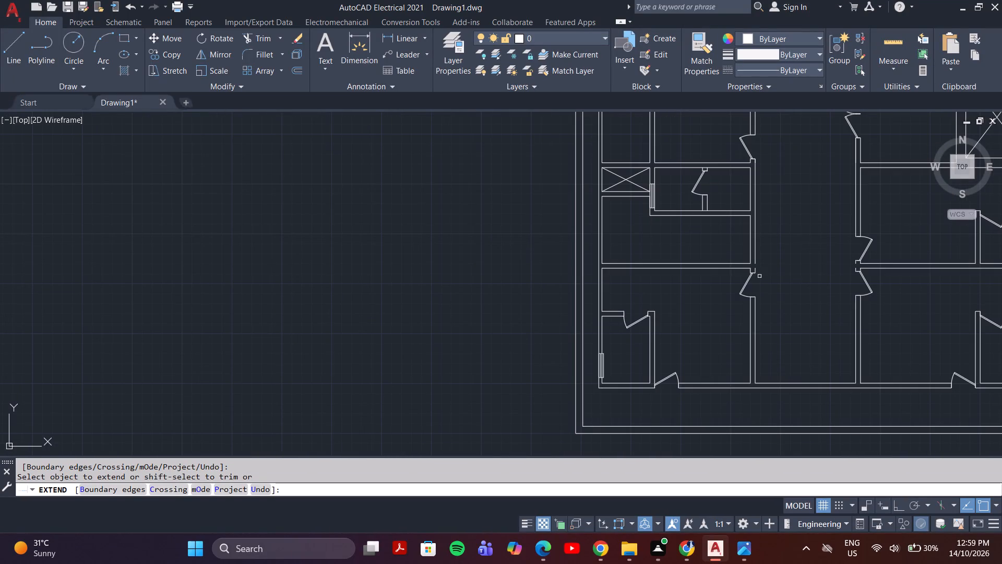
pyautogui.scroll(4, 758, 271)
pyautogui.click(726, 262)
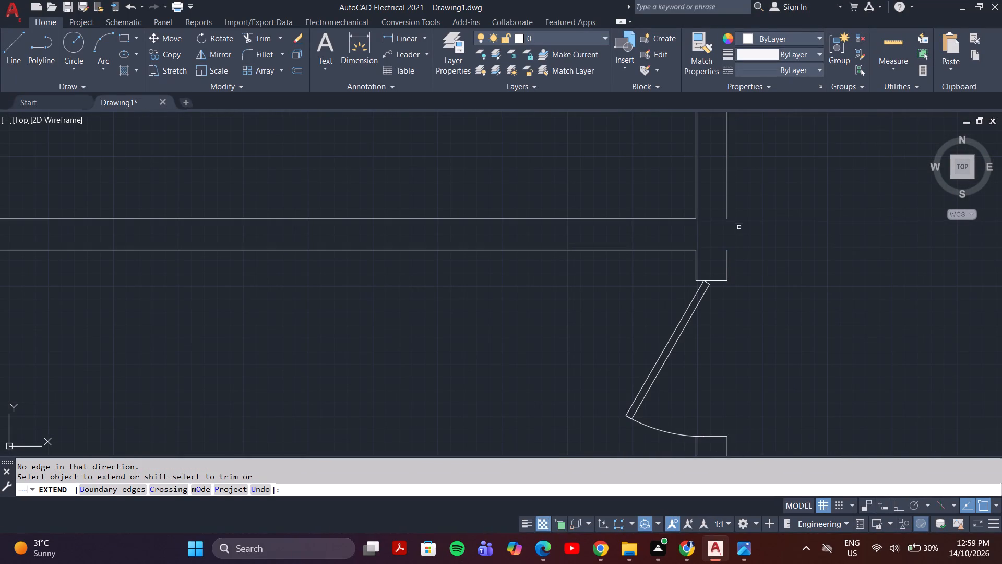
pyautogui.click(726, 210)
pyautogui.scroll(-3, 834, 262)
pyautogui.moveTo(856, 269); pyautogui.dragTo(707, 316, button='middle')
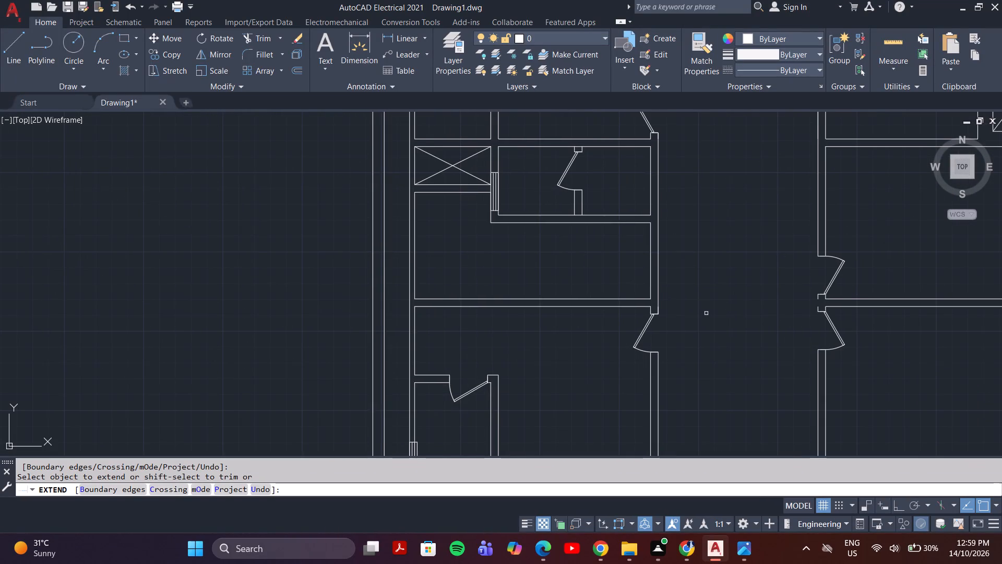
pyautogui.scroll(3, 826, 306)
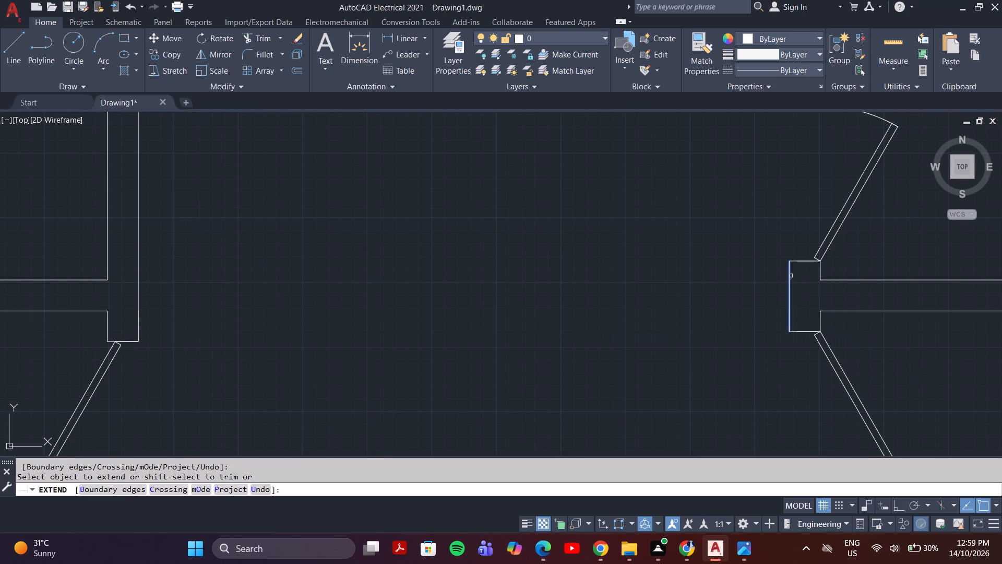
pyautogui.click(790, 275)
pyautogui.scroll(-2, 792, 311)
pyautogui.press('Escape')
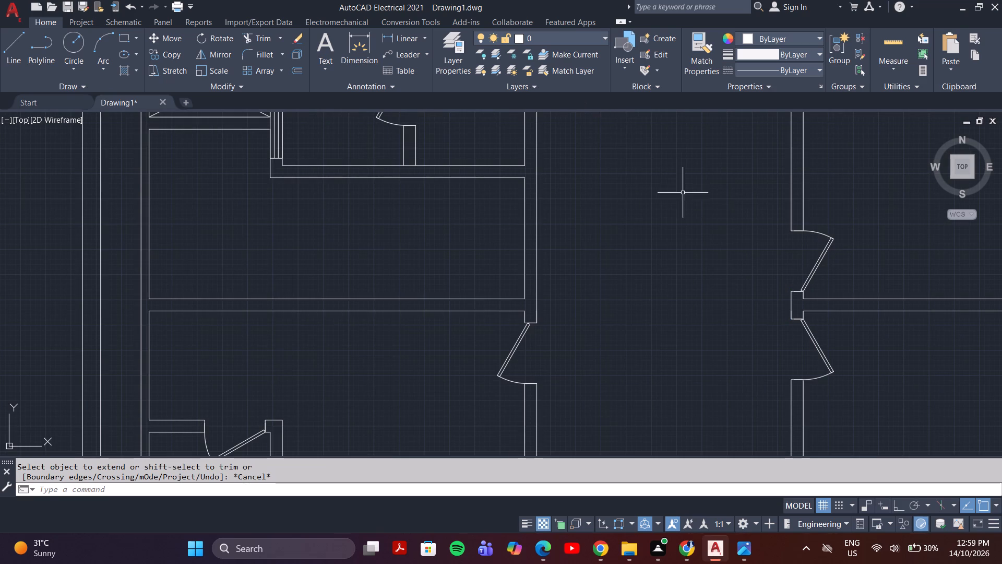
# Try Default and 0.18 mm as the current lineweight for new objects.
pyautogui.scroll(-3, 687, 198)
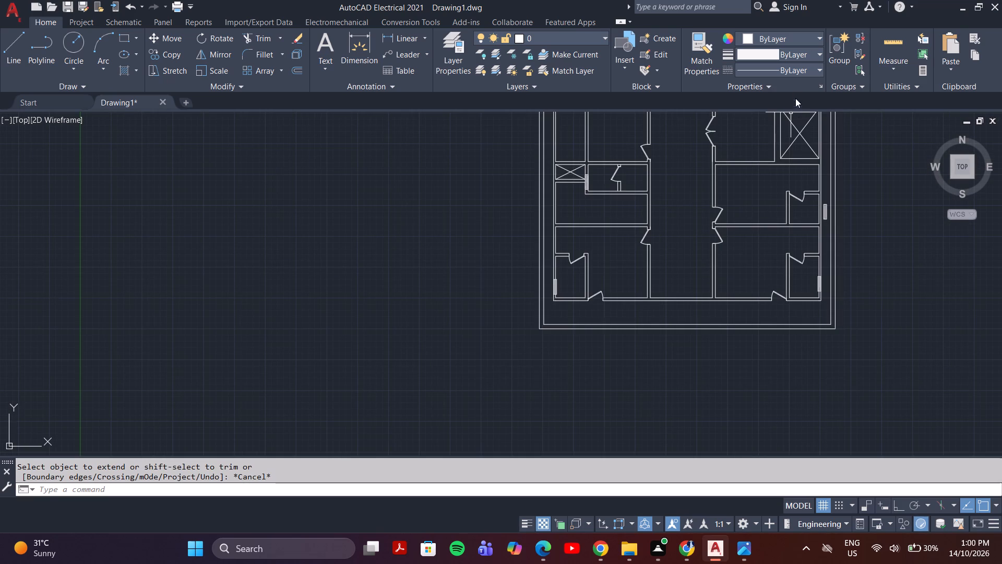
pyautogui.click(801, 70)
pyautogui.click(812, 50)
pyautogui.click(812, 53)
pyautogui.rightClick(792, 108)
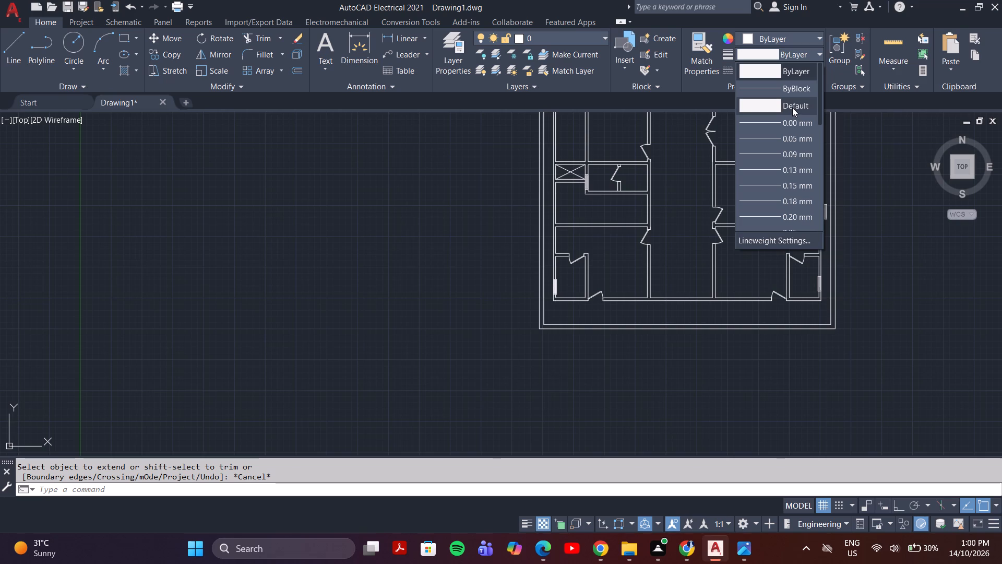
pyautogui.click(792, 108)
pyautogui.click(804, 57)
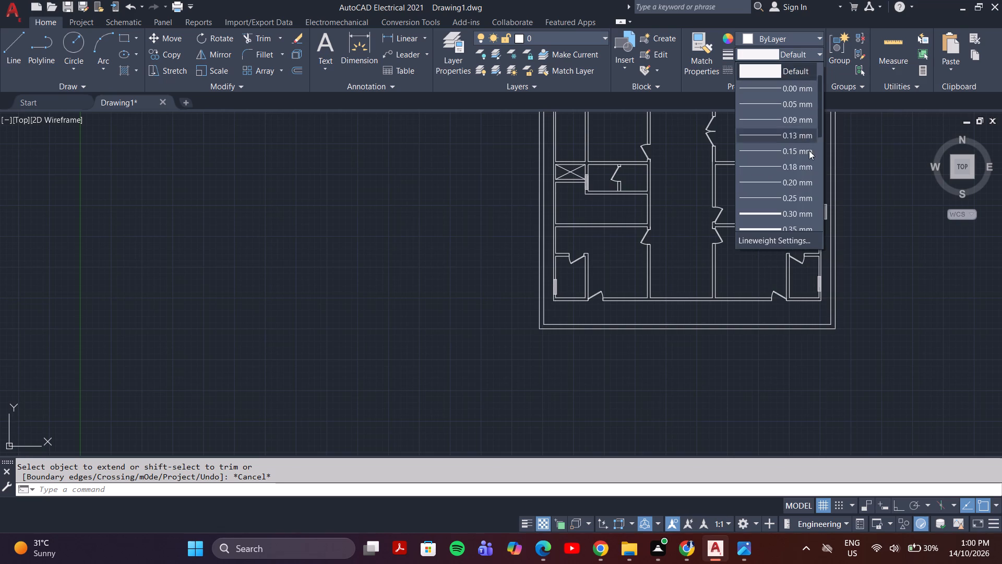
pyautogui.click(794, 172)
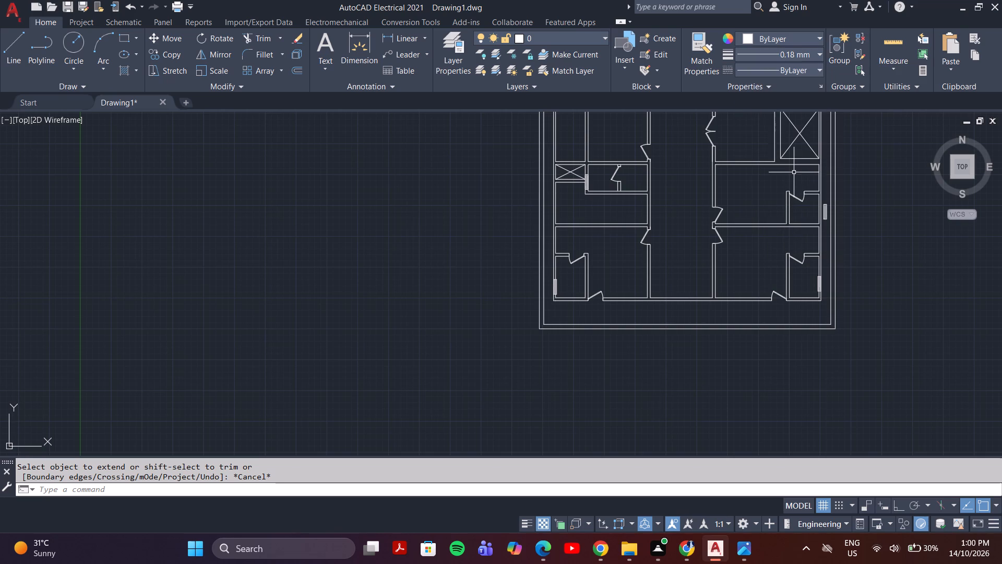
# Set the current lineweight to ByBlock.
pyautogui.click(809, 54)
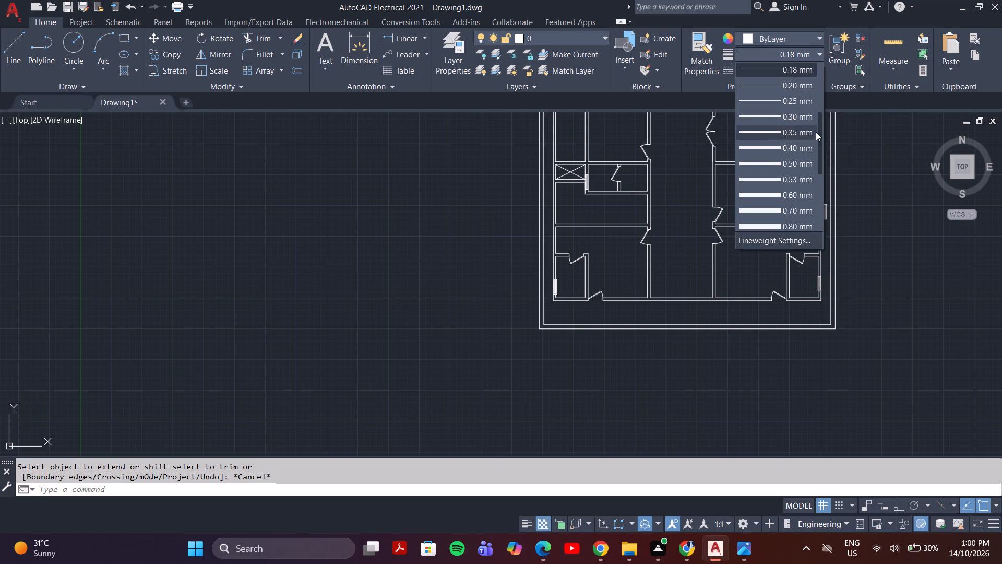
pyautogui.scroll(4, 792, 116)
pyautogui.click(789, 89)
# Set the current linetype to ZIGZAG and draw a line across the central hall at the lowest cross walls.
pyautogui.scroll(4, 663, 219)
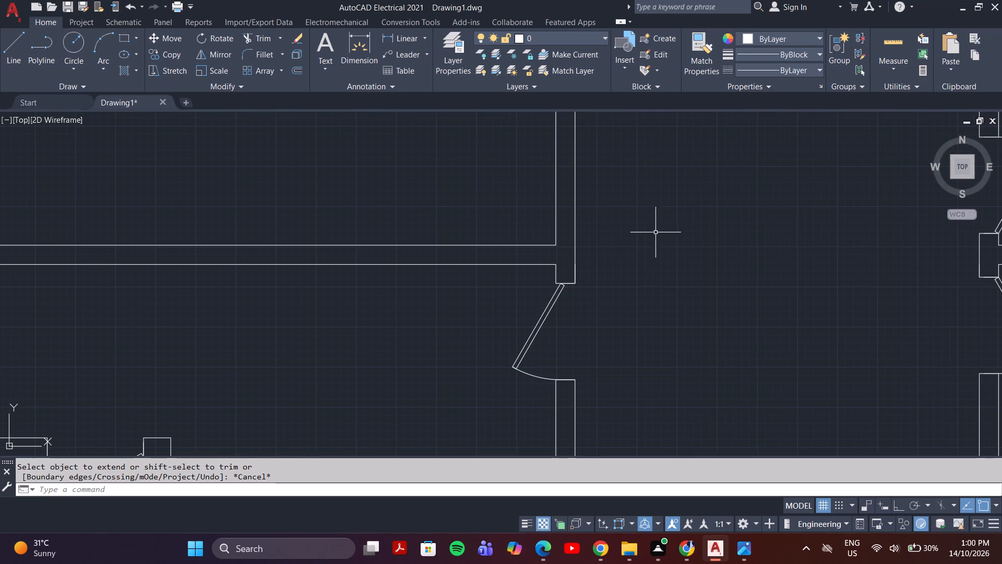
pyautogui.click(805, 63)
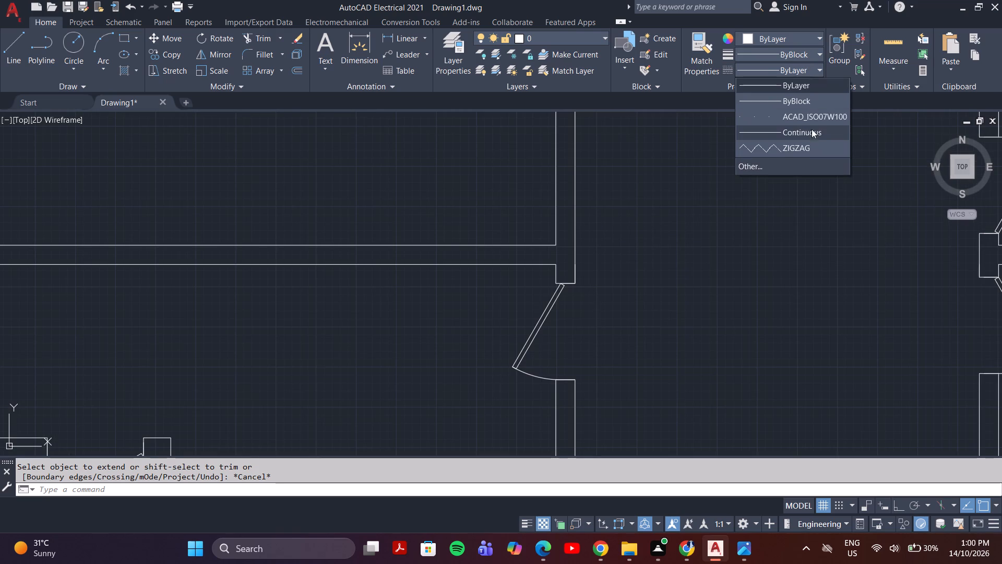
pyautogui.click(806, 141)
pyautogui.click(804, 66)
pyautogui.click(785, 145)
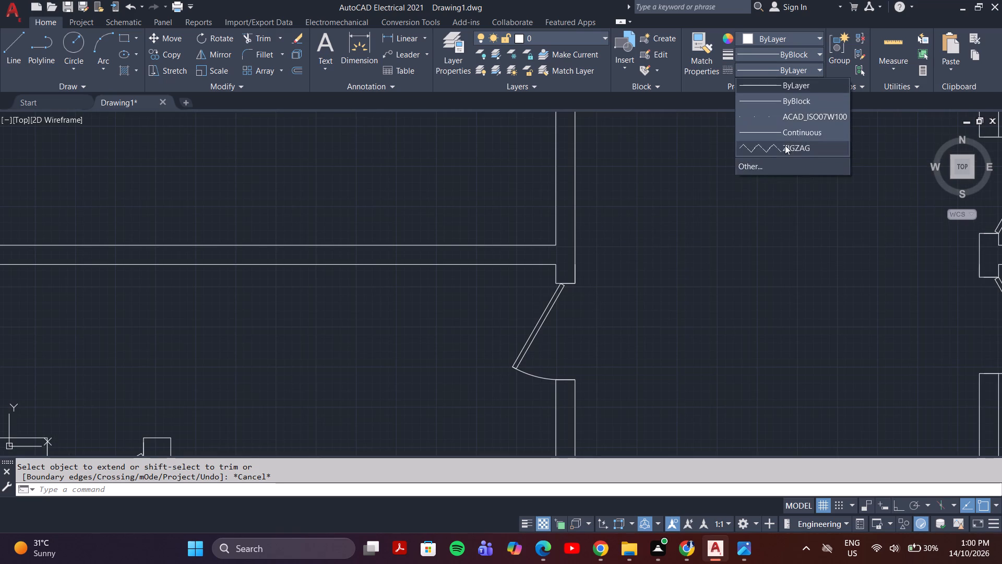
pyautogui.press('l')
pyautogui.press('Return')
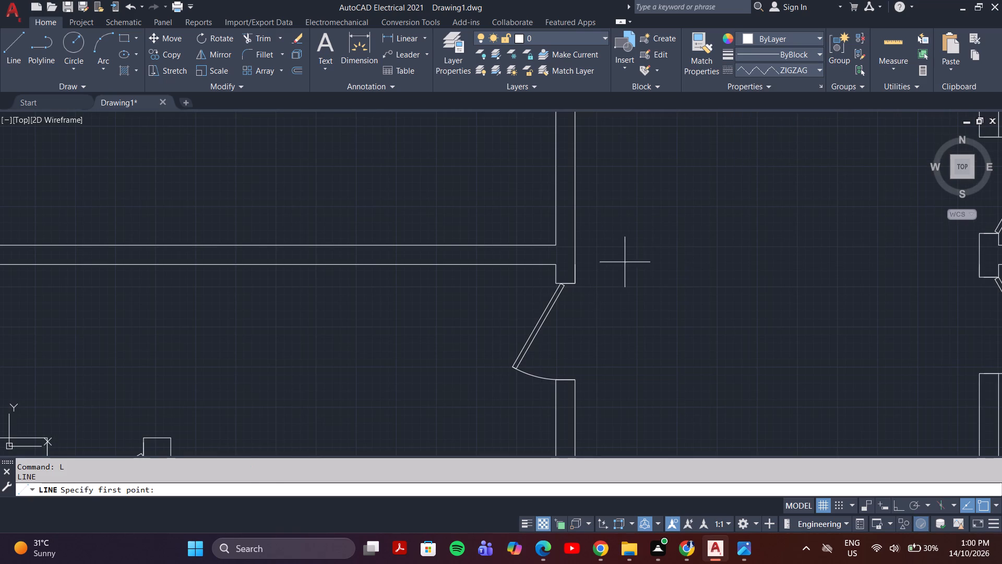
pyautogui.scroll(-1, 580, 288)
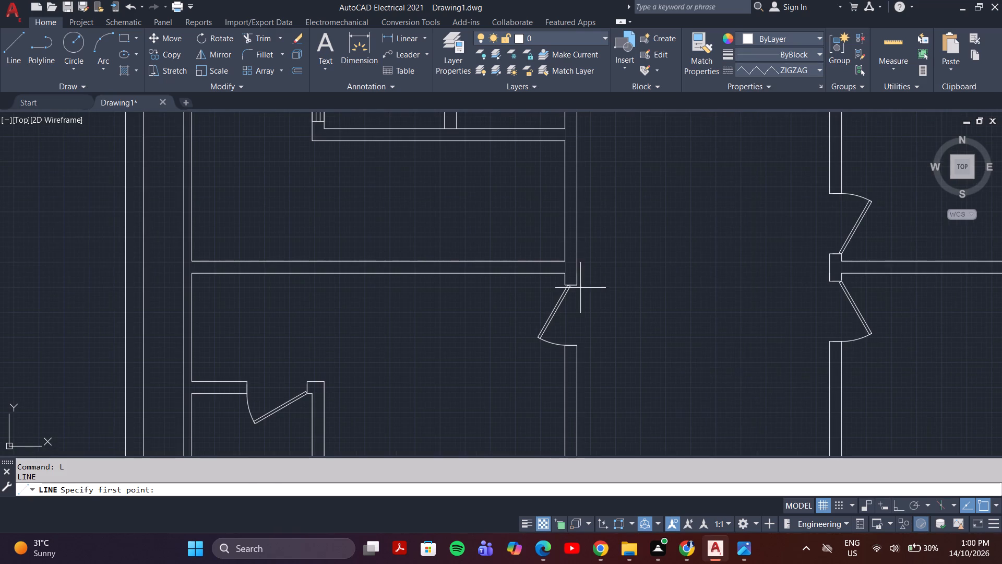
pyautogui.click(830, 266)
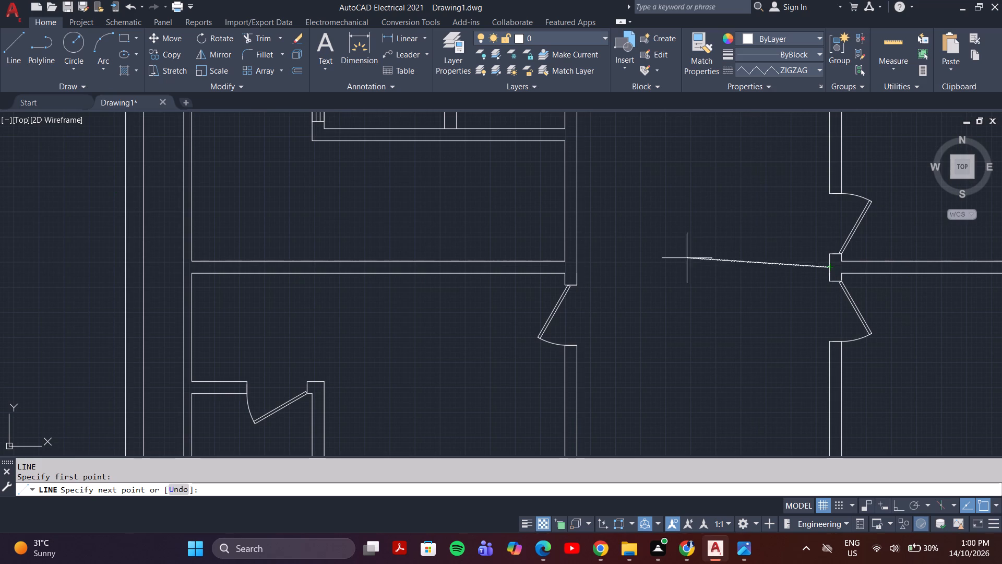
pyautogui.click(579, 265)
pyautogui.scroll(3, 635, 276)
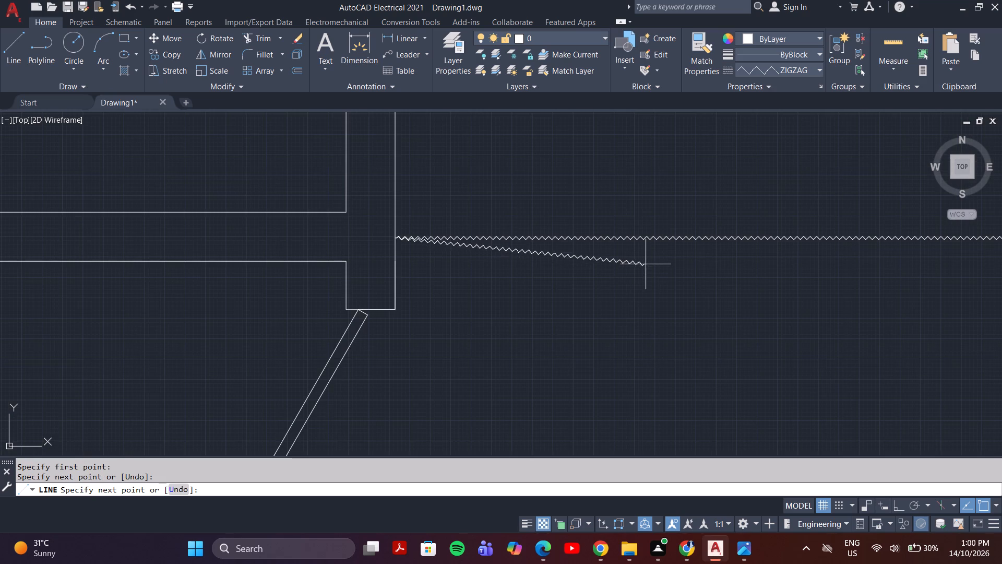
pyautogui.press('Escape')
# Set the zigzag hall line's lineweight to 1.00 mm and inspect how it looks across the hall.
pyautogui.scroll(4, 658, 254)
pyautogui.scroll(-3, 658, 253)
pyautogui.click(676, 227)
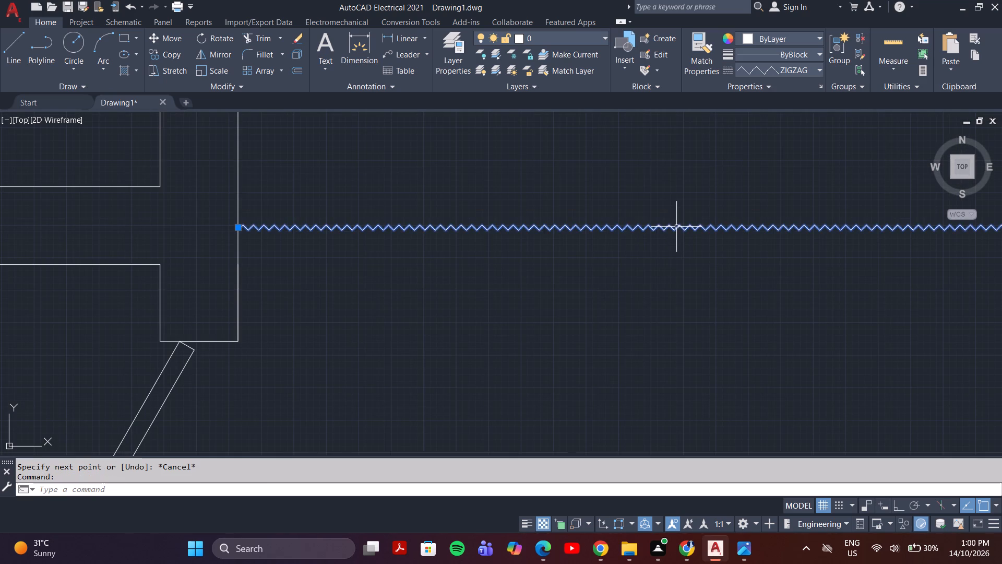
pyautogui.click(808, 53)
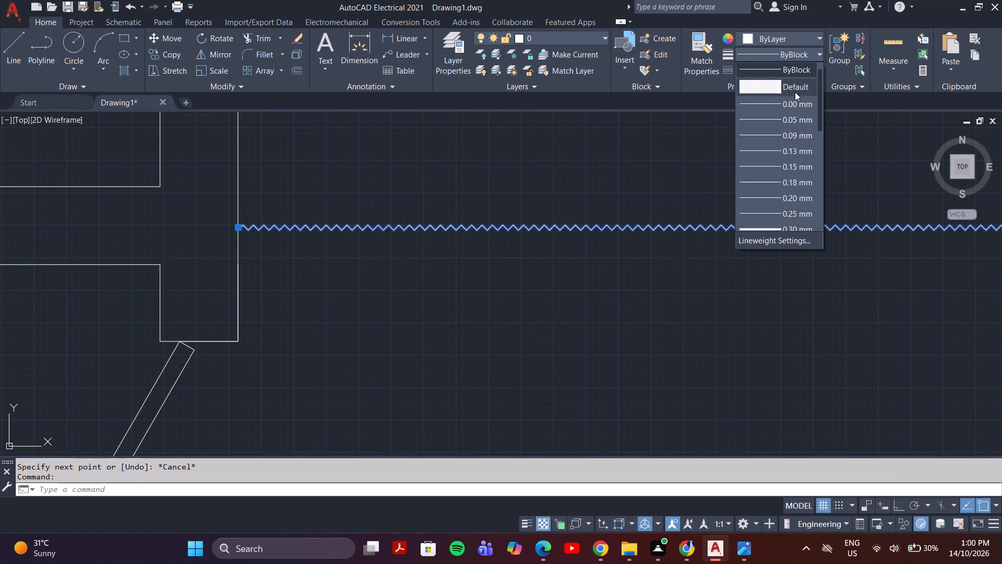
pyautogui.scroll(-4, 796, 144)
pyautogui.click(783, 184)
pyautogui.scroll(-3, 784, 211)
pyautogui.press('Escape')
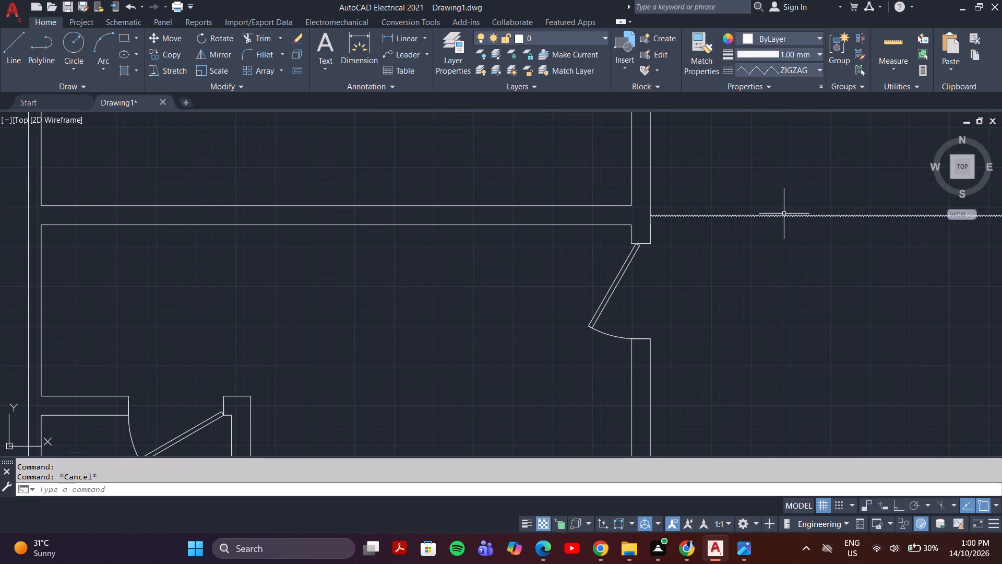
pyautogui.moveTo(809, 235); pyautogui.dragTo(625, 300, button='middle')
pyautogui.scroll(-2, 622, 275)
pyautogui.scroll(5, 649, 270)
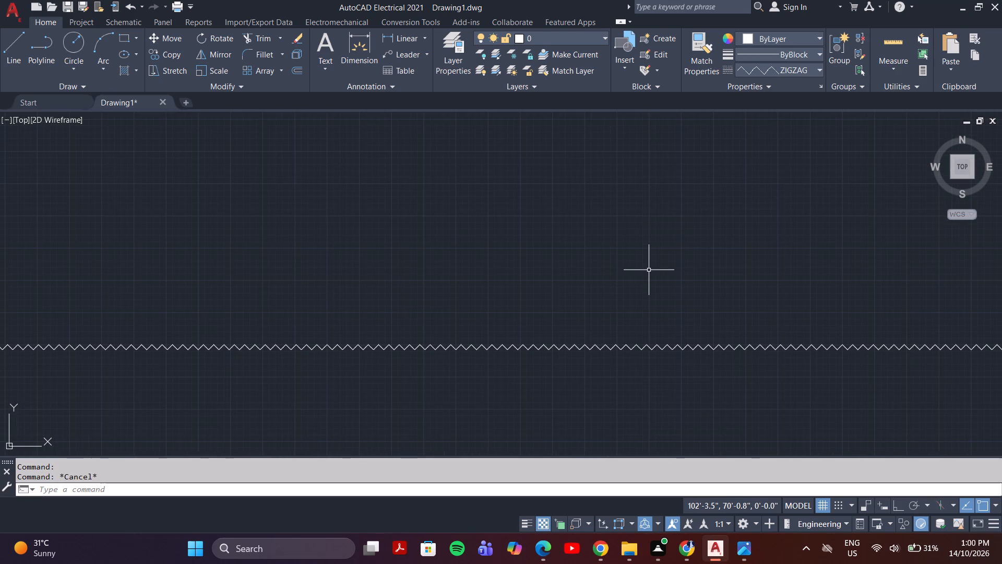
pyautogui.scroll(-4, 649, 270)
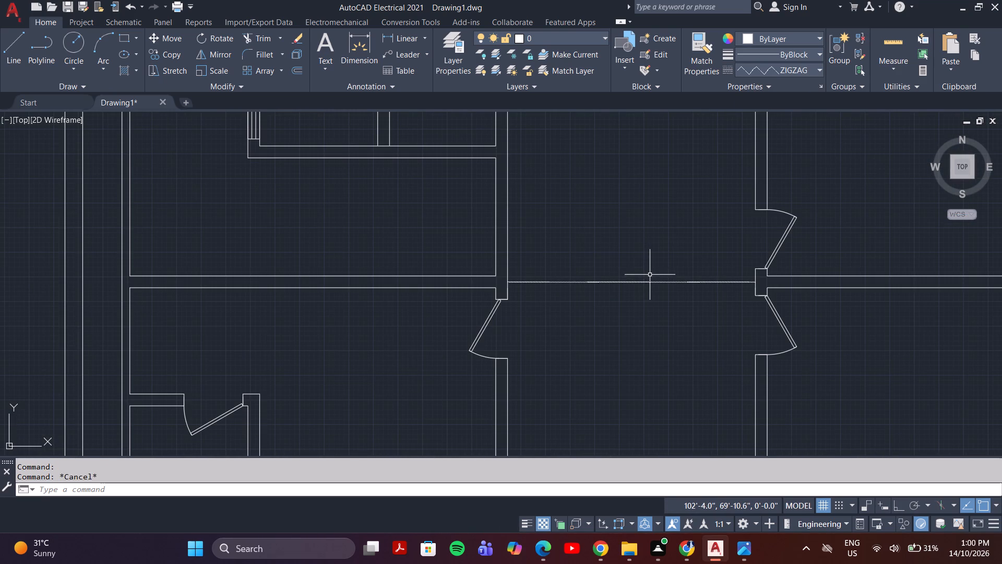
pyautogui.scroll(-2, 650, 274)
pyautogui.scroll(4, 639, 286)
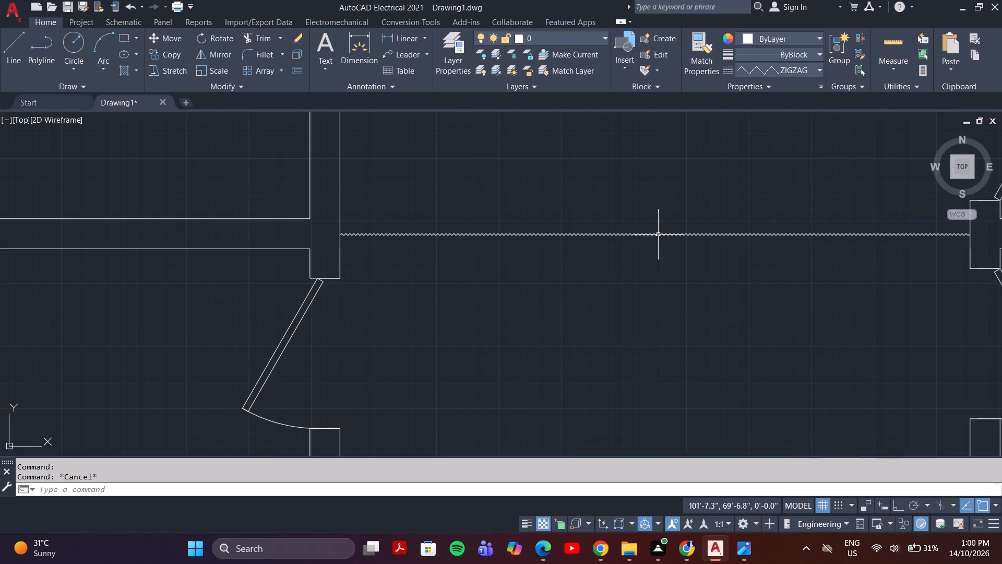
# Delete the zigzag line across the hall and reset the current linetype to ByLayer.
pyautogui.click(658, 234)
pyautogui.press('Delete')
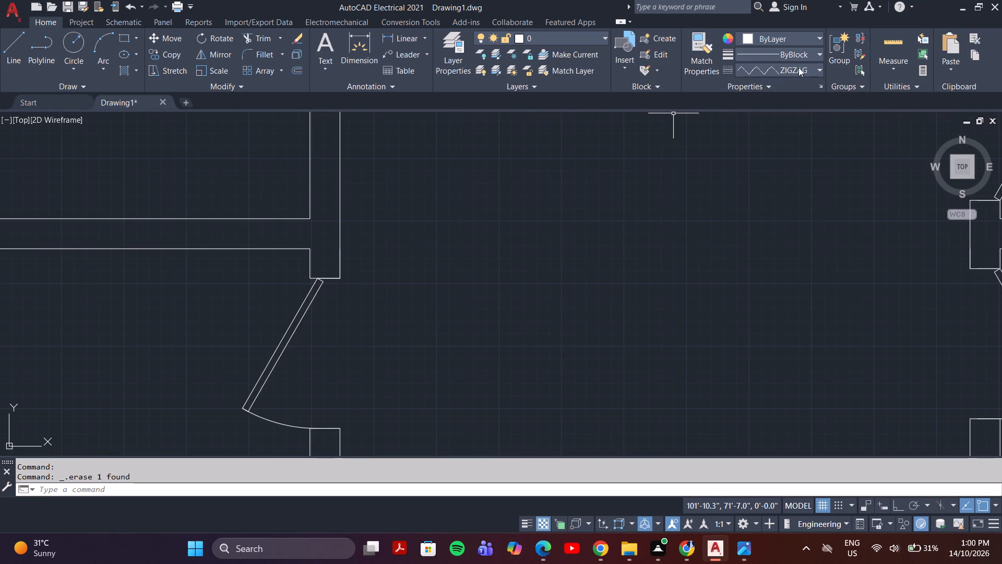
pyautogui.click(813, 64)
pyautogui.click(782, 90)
# Set the current linetype to ACAD_ISO07W100 and draw a dotted line across the hall at the lowest cross walls.
pyautogui.scroll(-3, 541, 219)
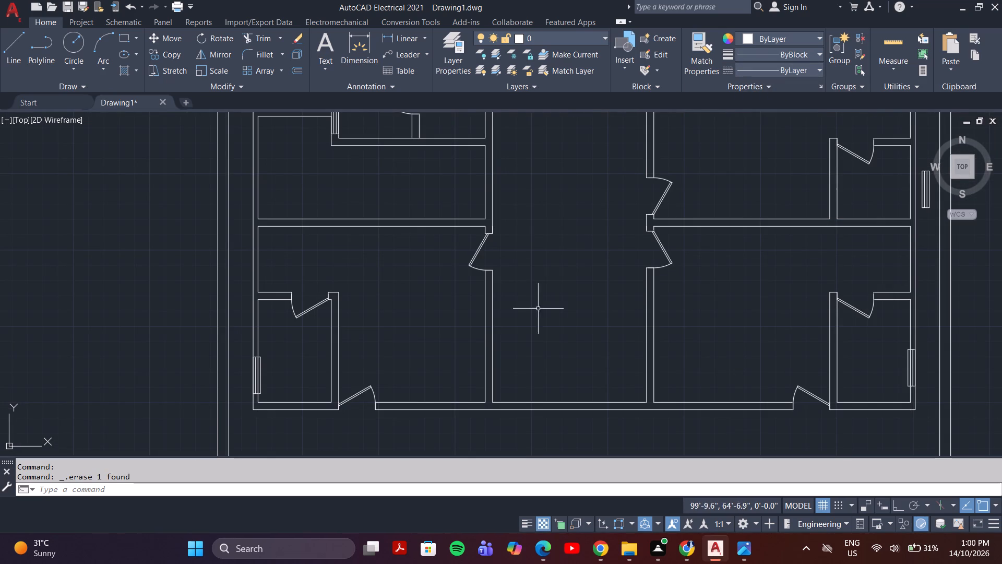
pyautogui.scroll(2, 515, 237)
pyautogui.moveTo(522, 243); pyautogui.dragTo(516, 361, button='middle')
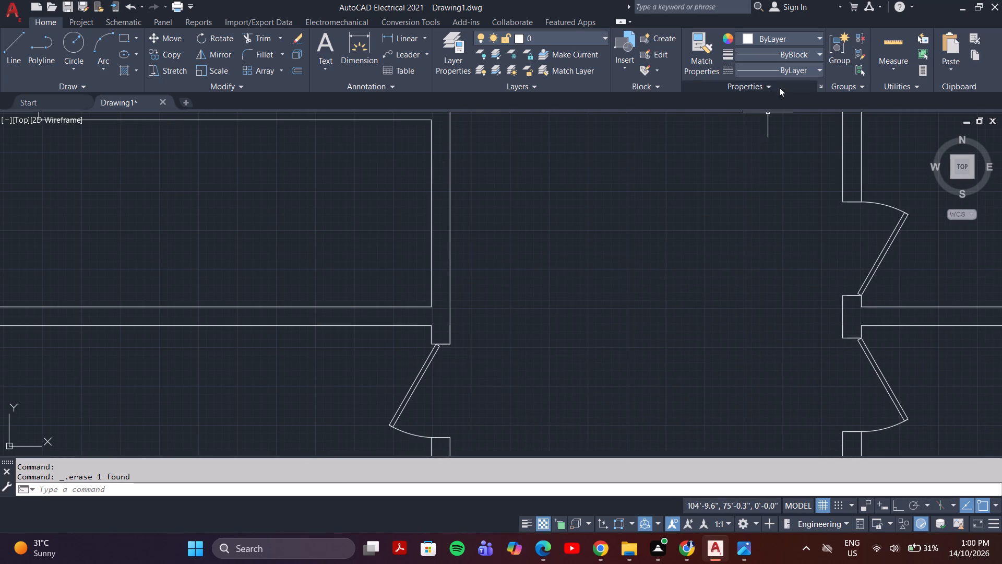
pyautogui.click(793, 74)
pyautogui.click(807, 120)
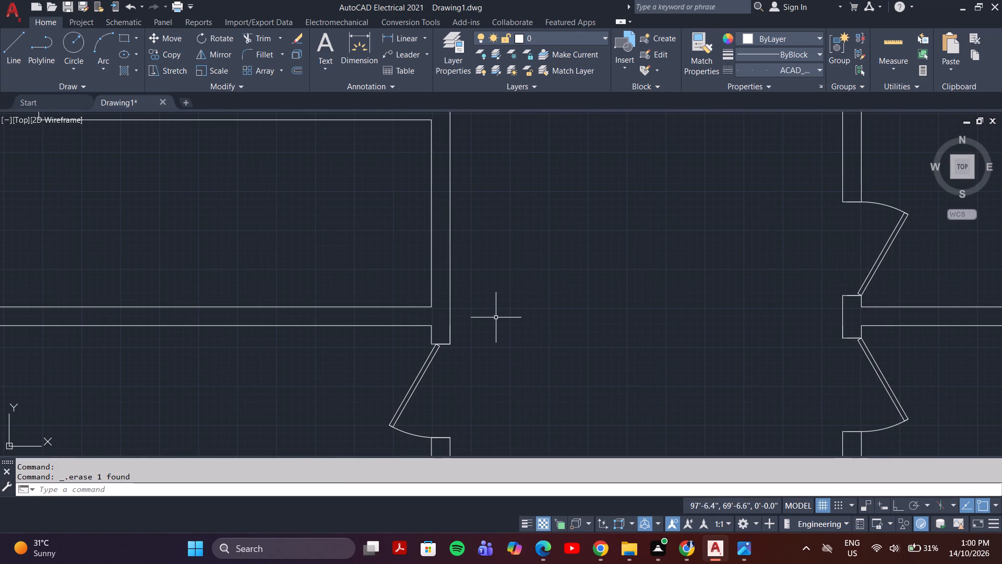
pyautogui.press('l')
pyautogui.press('Return')
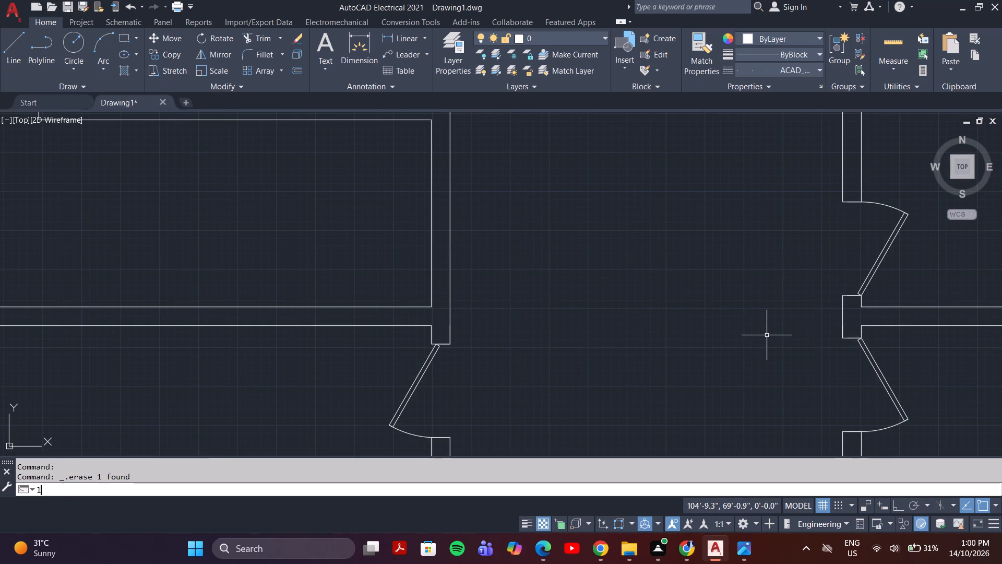
pyautogui.click(843, 316)
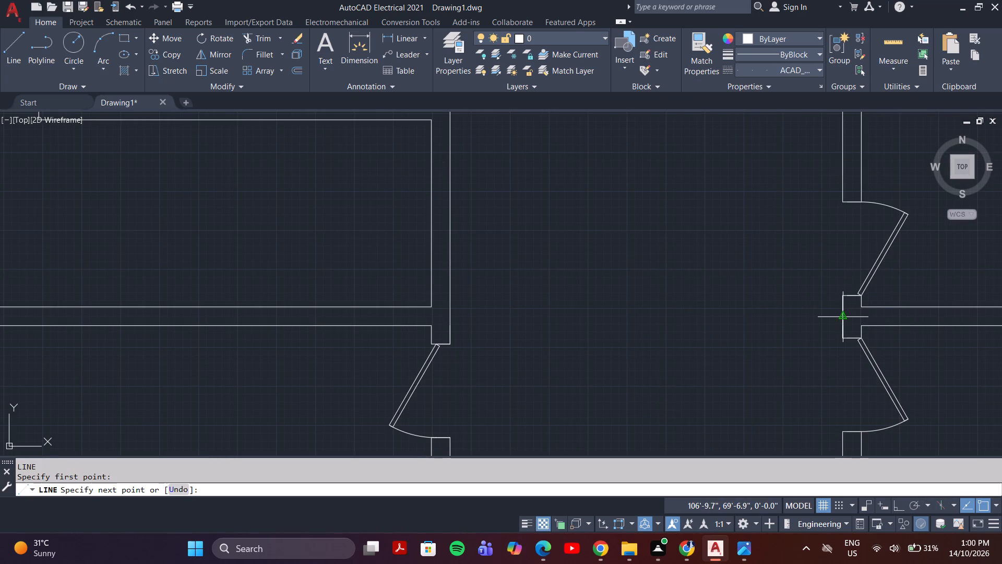
pyautogui.click(450, 316)
pyautogui.press('space')
pyautogui.scroll(-3, 511, 273)
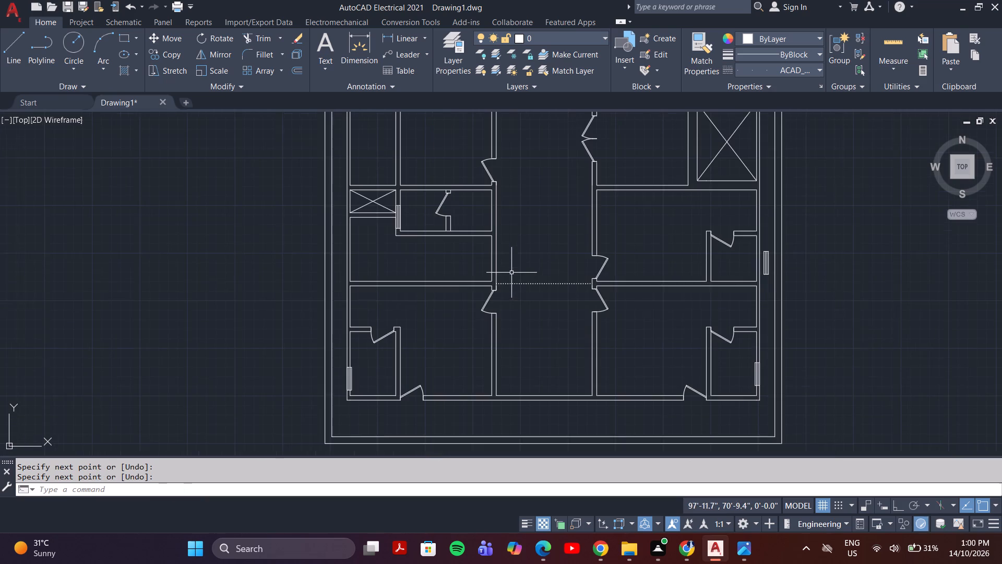
# Draw another dotted line across the hall at the cross walls above the small left bath and below the lift lobby.
pyautogui.moveTo(528, 268); pyautogui.dragTo(523, 321, button='middle')
pyautogui.moveTo(532, 250); pyautogui.dragTo(535, 304, button='middle')
pyautogui.scroll(3, 545, 303)
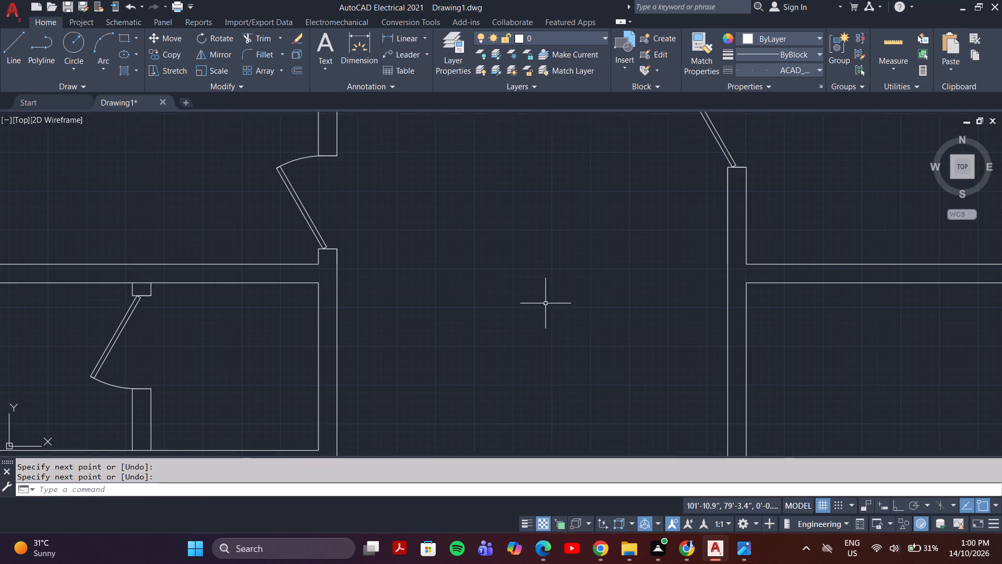
pyautogui.press('space')
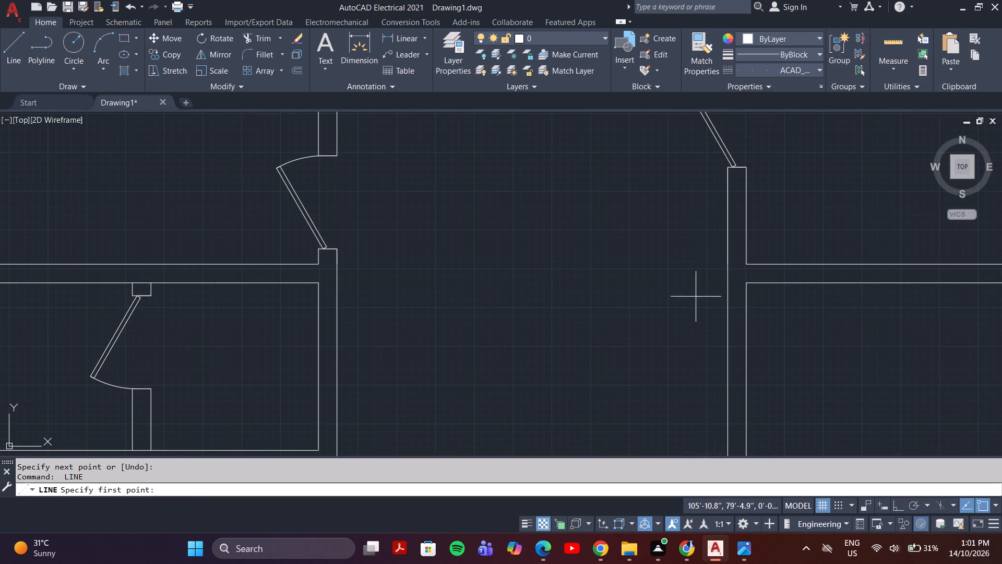
pyautogui.click(727, 275)
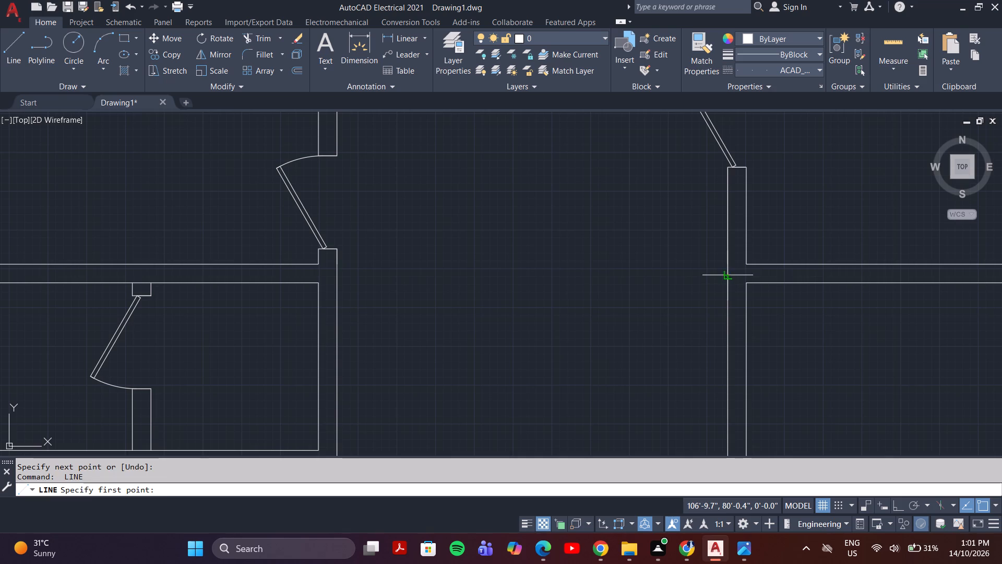
pyautogui.scroll(2, 336, 273)
pyautogui.click(336, 273)
pyautogui.scroll(-4, 370, 261)
pyautogui.press('space')
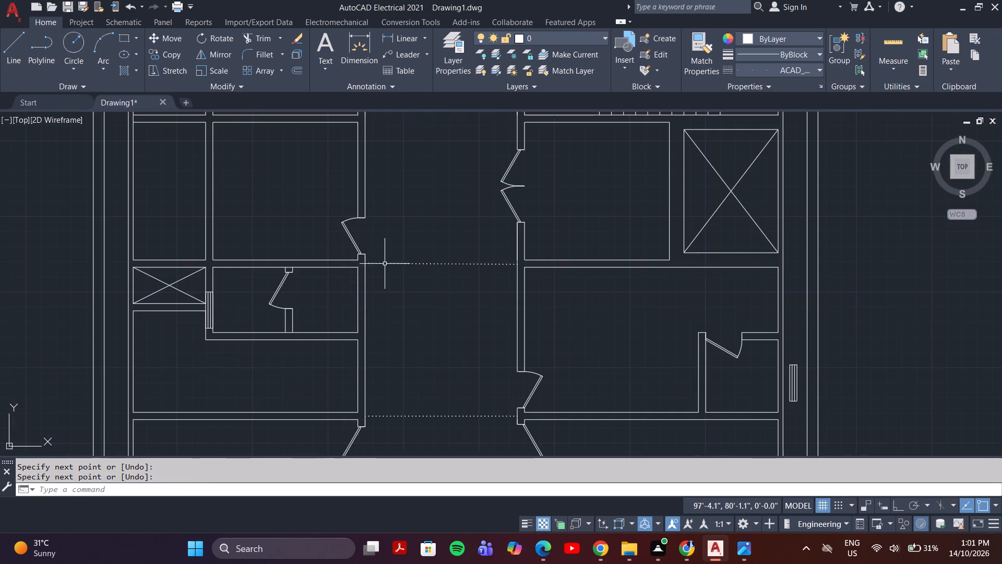
pyautogui.scroll(-3, 416, 255)
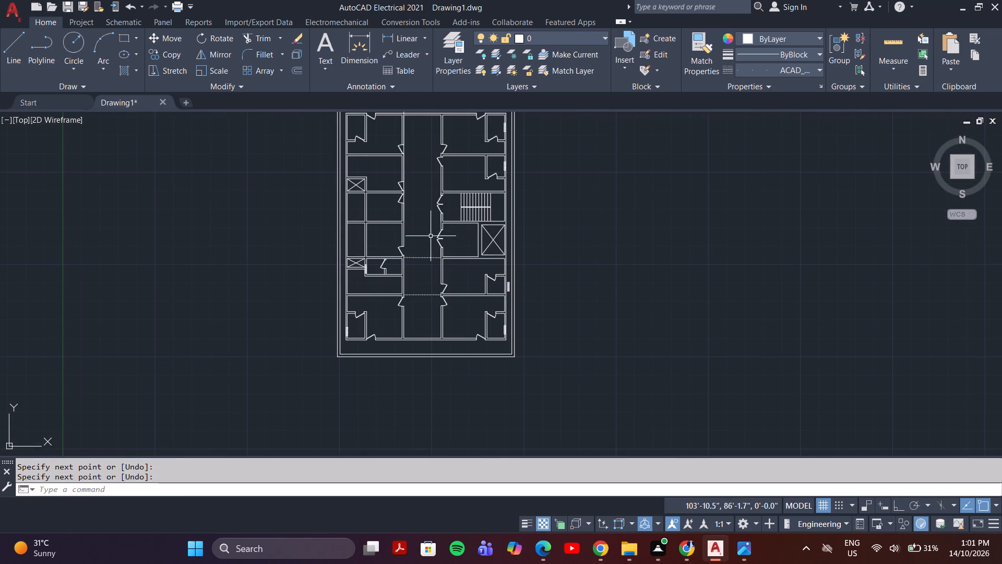
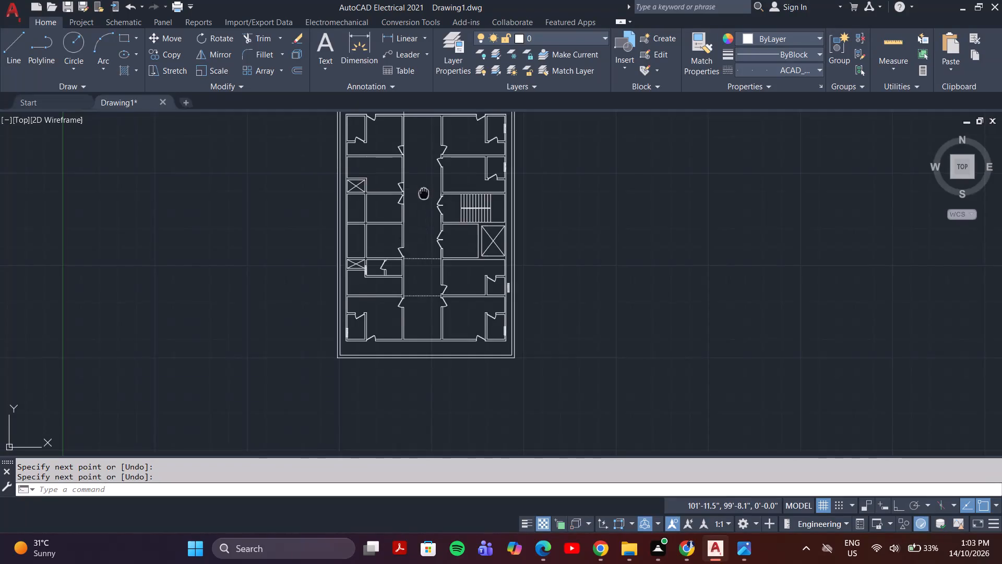
# Trim the hall's left wall line out of the uppermost door opening on that side.
pyautogui.scroll(4, 412, 214)
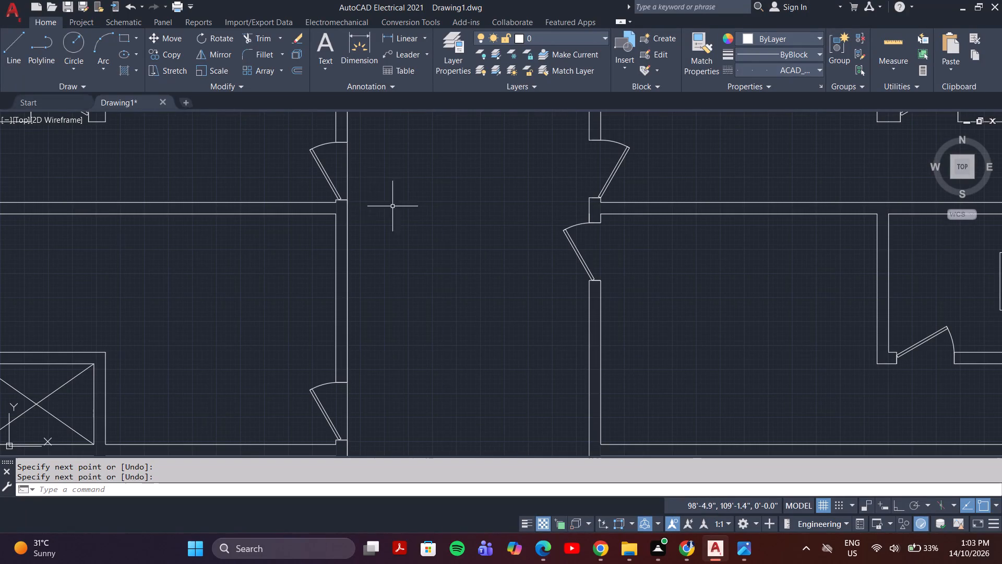
pyautogui.click(346, 180)
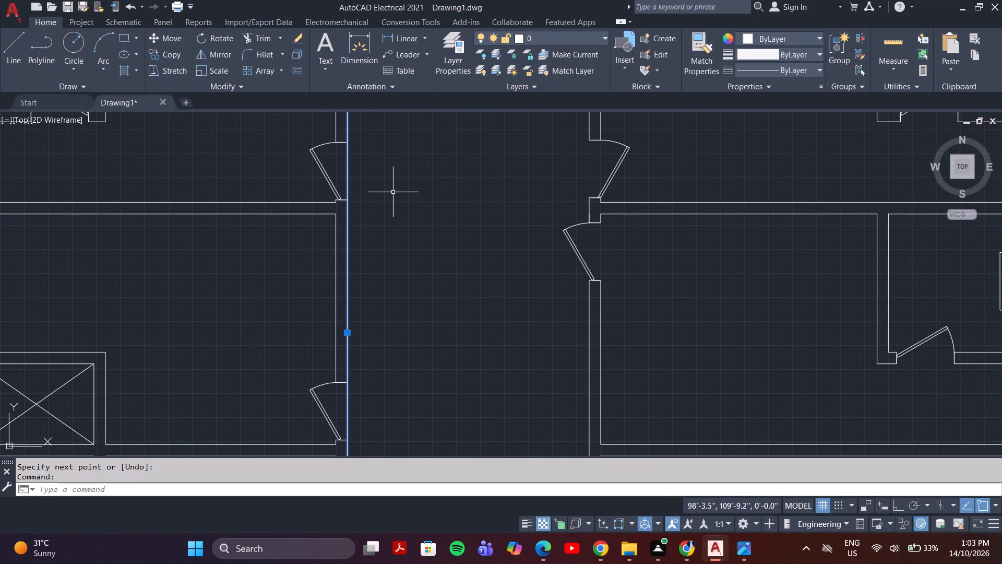
pyautogui.press('Escape')
pyautogui.write('tr')
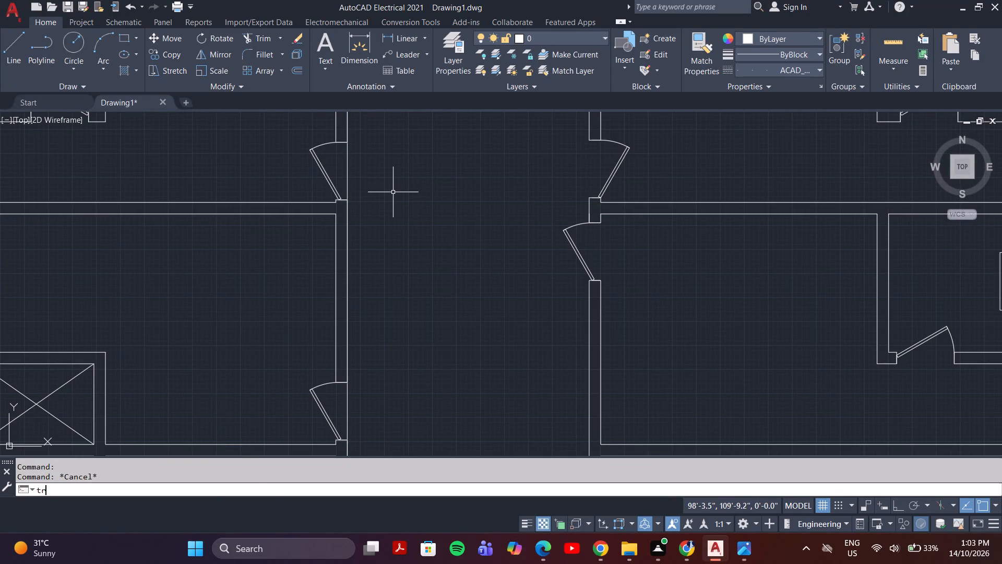
pyautogui.press('Return')
pyautogui.click(346, 167)
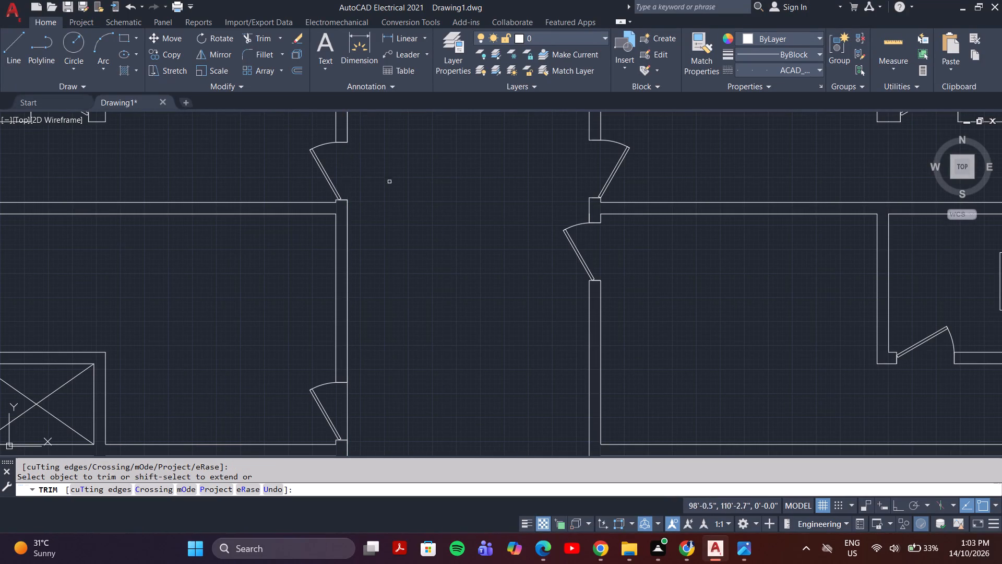
# Trim the end of the hall's left wall line where it runs through the thickness of the top outer wall.
pyautogui.scroll(-3, 393, 183)
pyautogui.moveTo(402, 155); pyautogui.dragTo(406, 194, button='middle')
pyautogui.scroll(4, 393, 160)
pyautogui.click(390, 148)
pyautogui.click(331, 148)
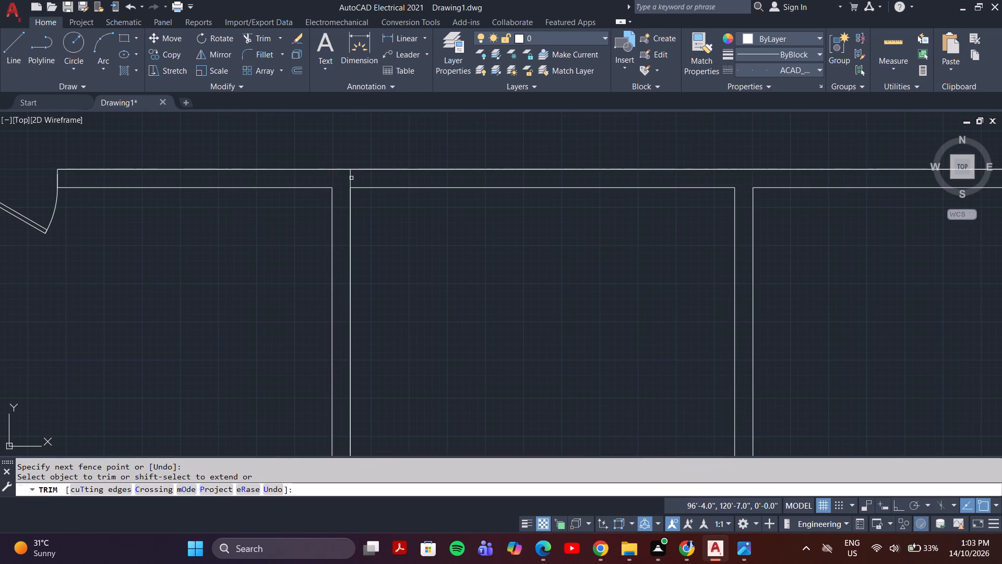
pyautogui.click(351, 178)
# Insert the Bed - Queen block from DesignCenter's Home - Space Planner drawing into the empty area left of the floor plan.
pyautogui.scroll(-3, 364, 160)
pyautogui.moveTo(364, 157); pyautogui.dragTo(367, 213, button='middle')
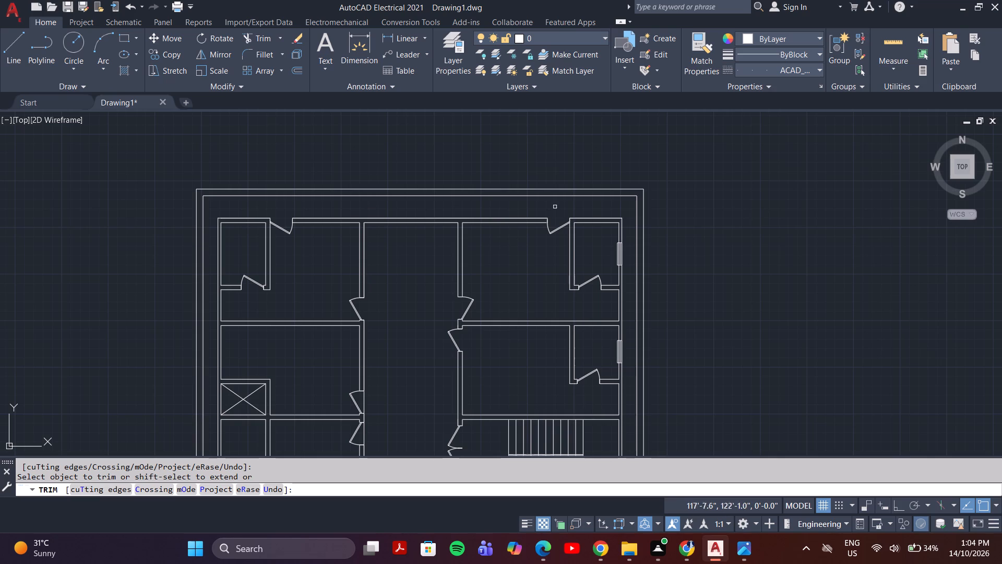
pyautogui.moveTo(533, 248); pyautogui.dragTo(562, 220, button='middle')
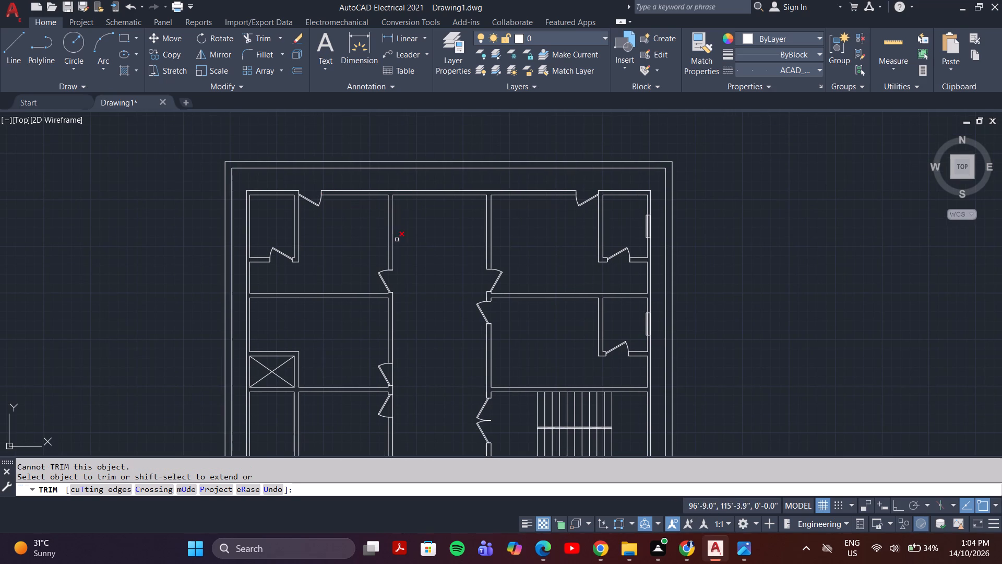
pyautogui.moveTo(397, 240); pyautogui.dragTo(472, 175, button='middle')
pyautogui.scroll(-2, 492, 239)
pyautogui.moveTo(486, 266); pyautogui.dragTo(469, 239, button='middle')
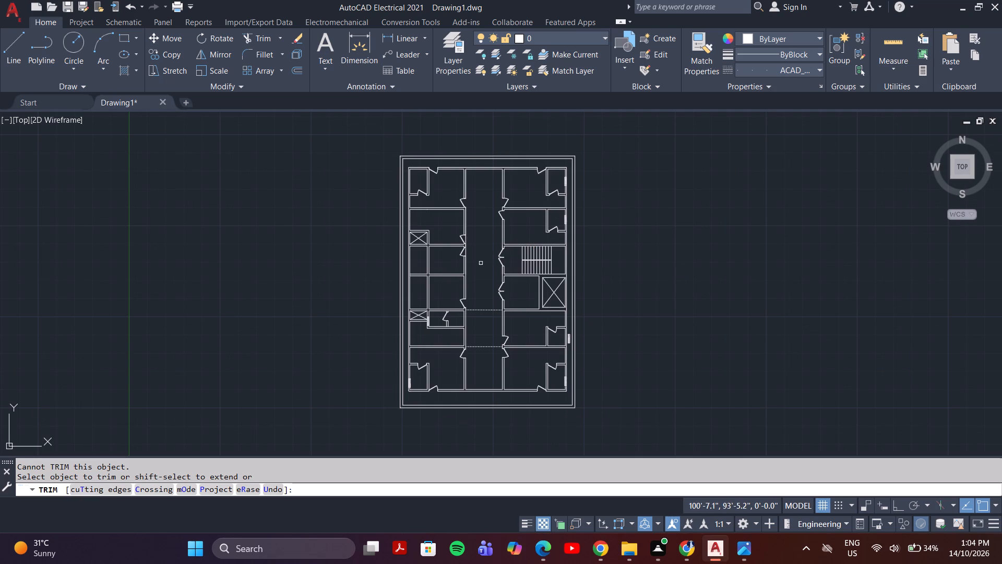
pyautogui.hotkey('ctrl', '2')
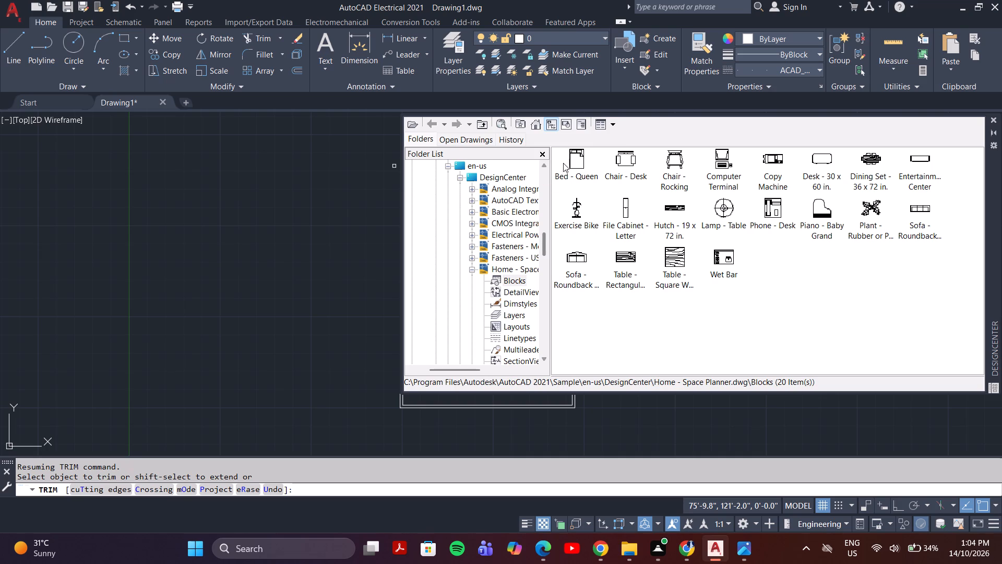
pyautogui.moveTo(573, 162); pyautogui.dragTo(264, 189)
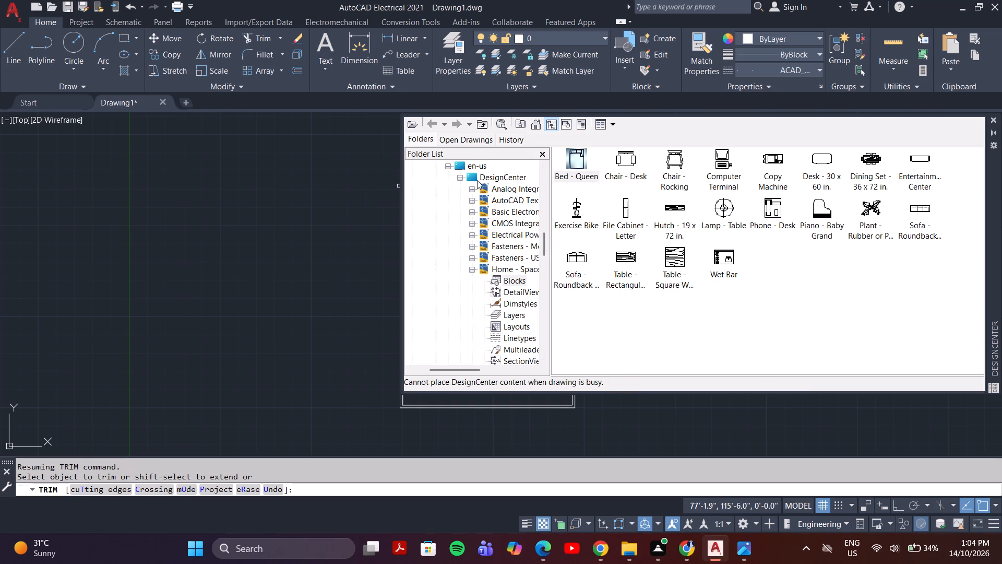
pyautogui.press('Escape')
pyautogui.press('Escape')
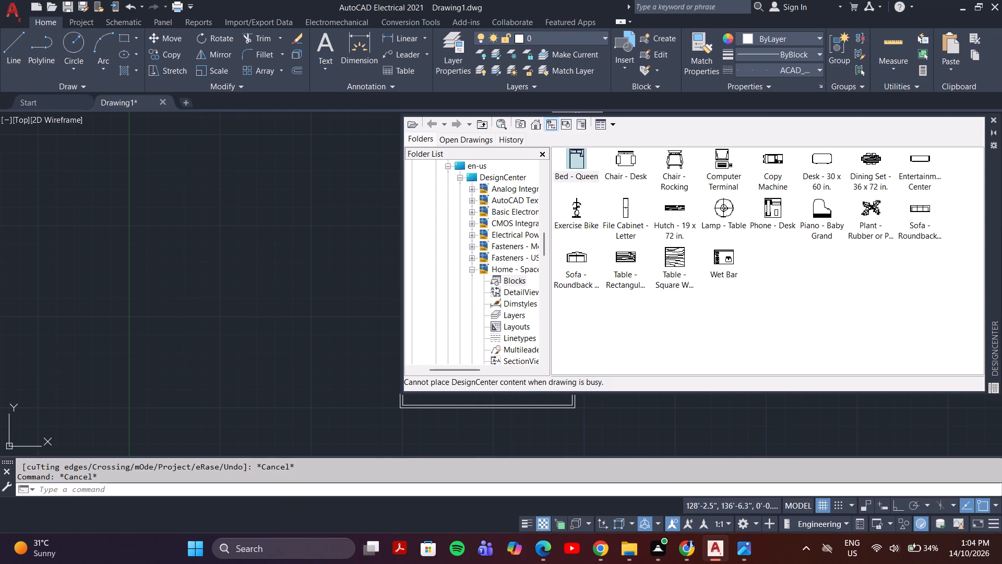
pyautogui.moveTo(582, 161); pyautogui.dragTo(339, 201)
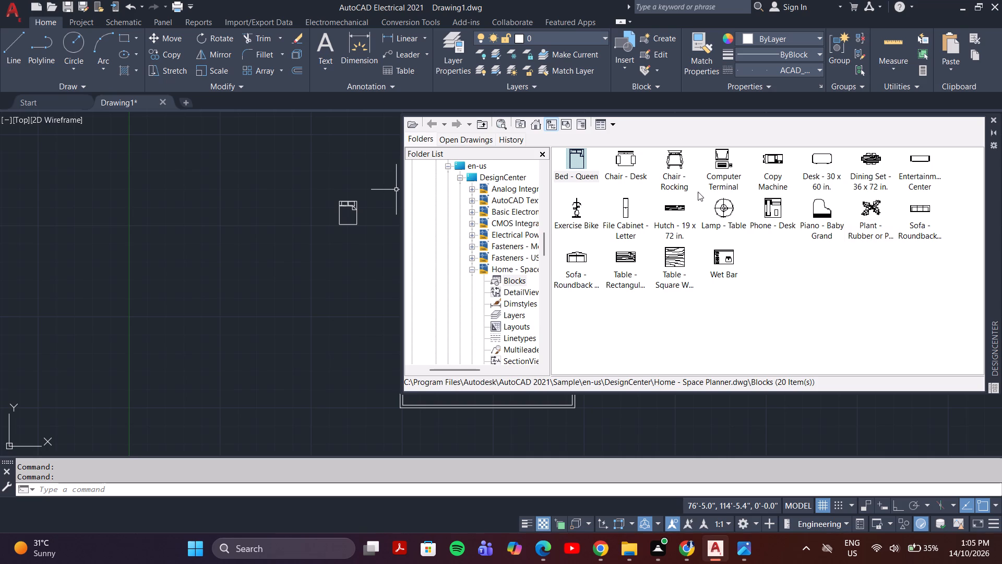
# Insert the Lamp - Table block just to the right of the queen bed, near its headboard.
pyautogui.moveTo(720, 206); pyautogui.dragTo(357, 198)
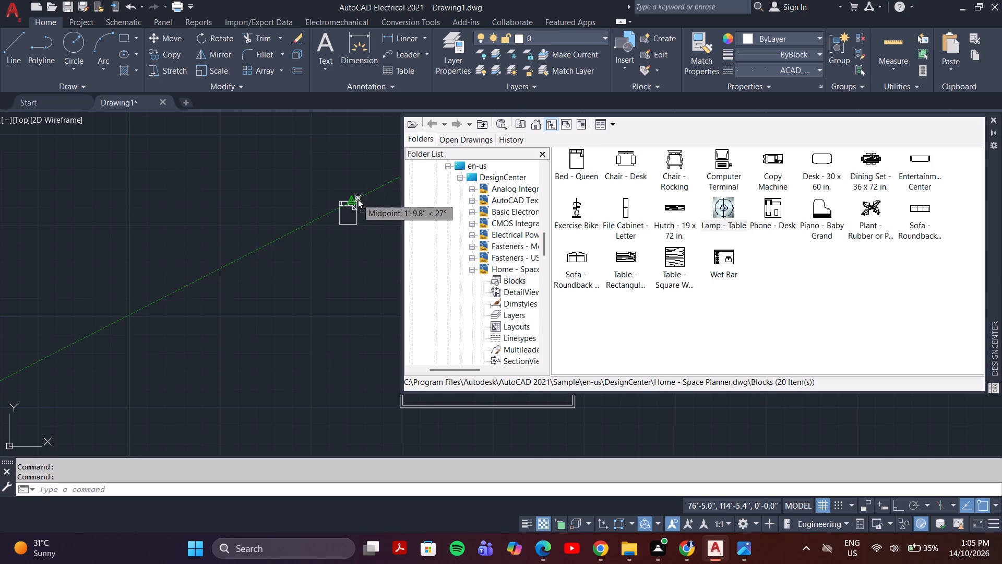
pyautogui.moveTo(357, 198); pyautogui.dragTo(366, 208)
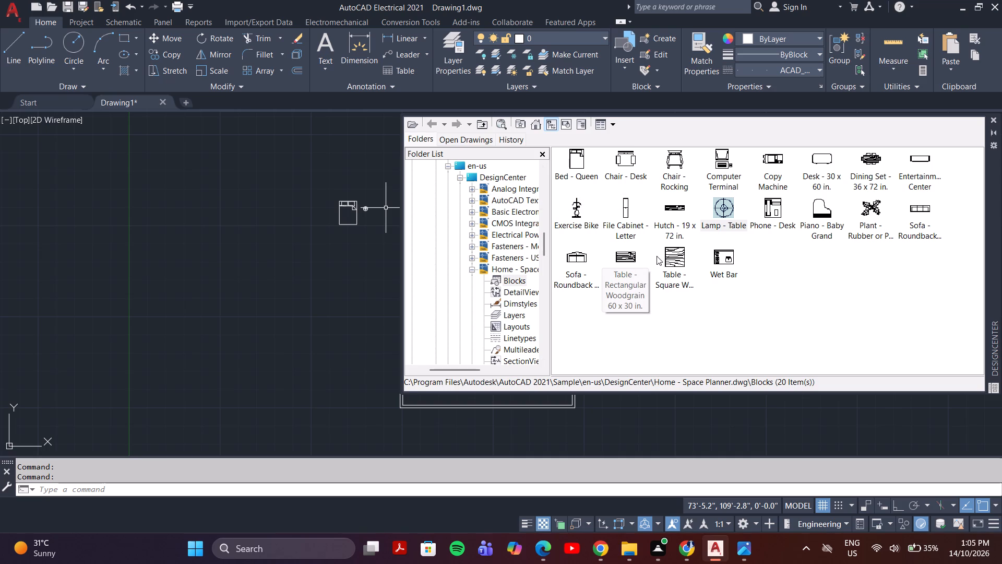
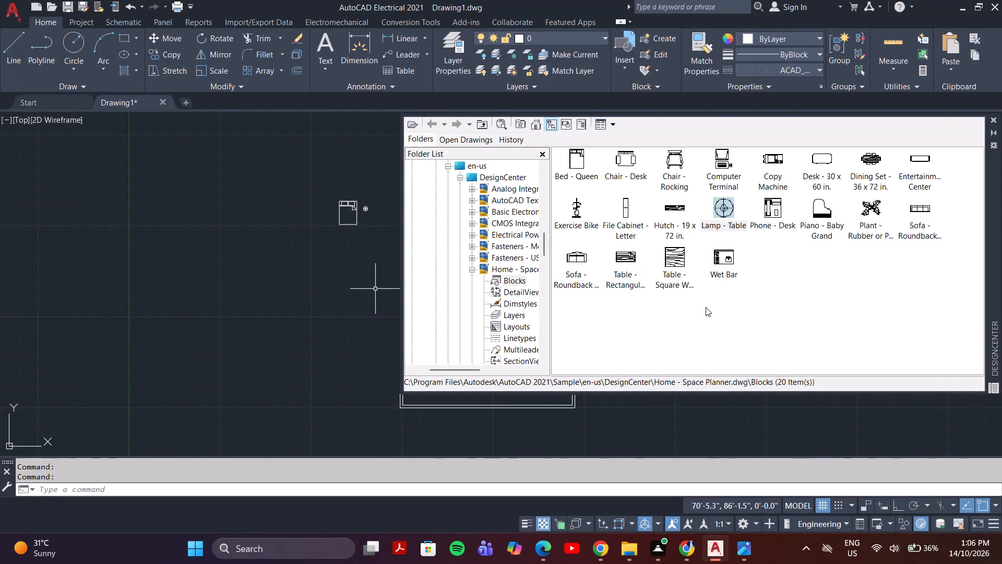
# Insert the Toilet - top block from DesignCenter's House Designer drawing just below the queen bed.
pyautogui.scroll(1, 715, 299)
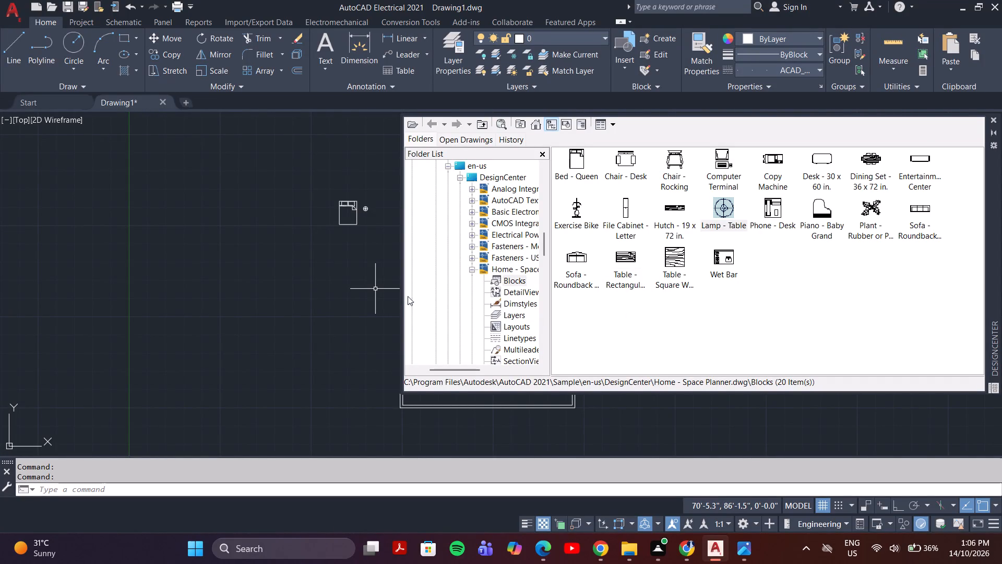
pyautogui.scroll(1, 530, 280)
pyautogui.scroll(-6, 528, 279)
pyautogui.click(469, 246)
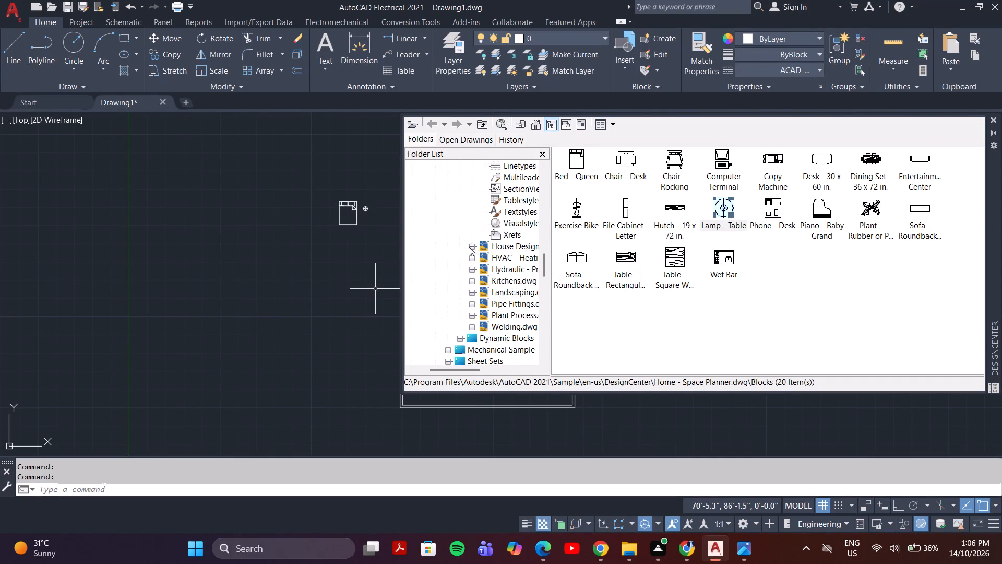
pyautogui.click(508, 222)
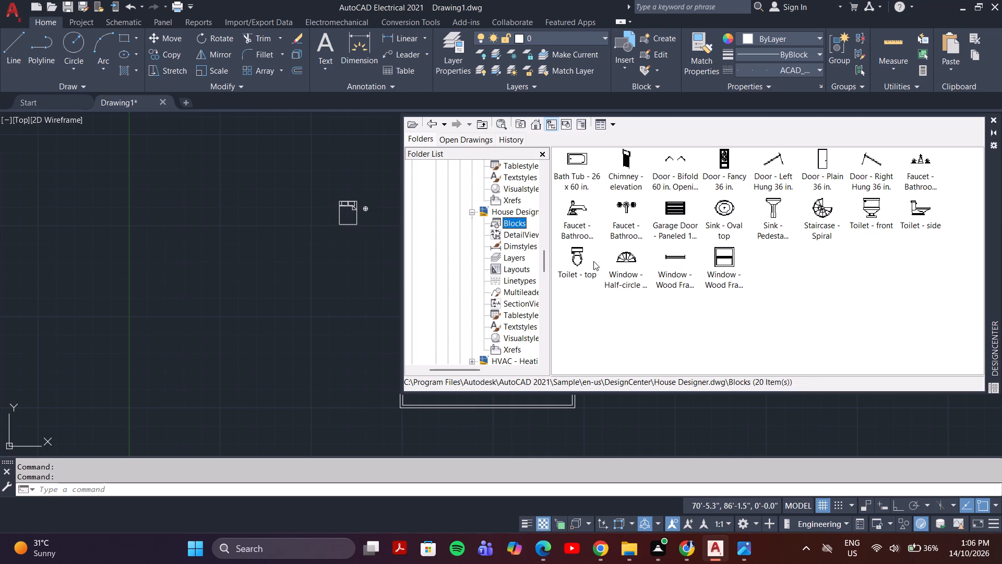
pyautogui.moveTo(578, 263); pyautogui.dragTo(347, 237)
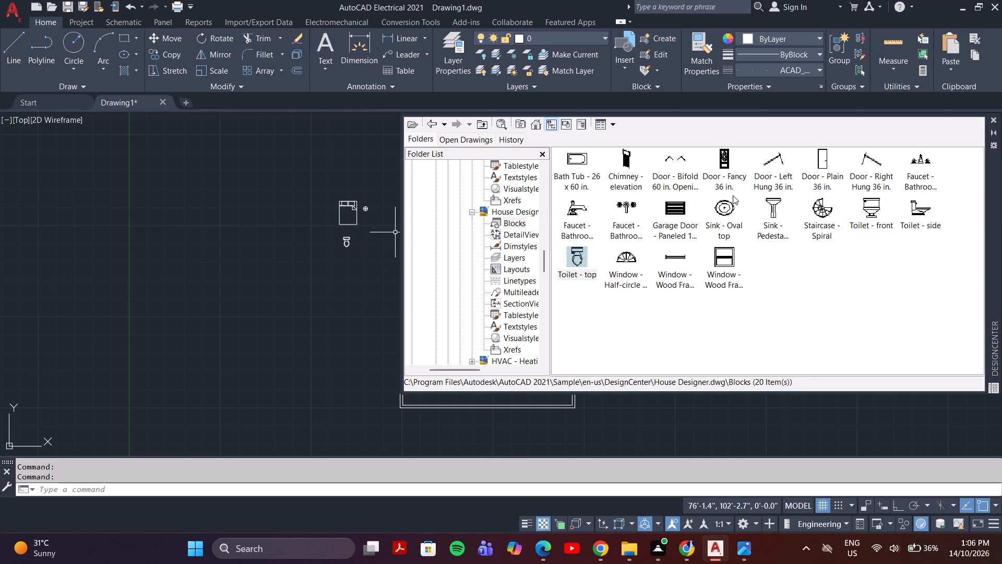
# Insert the top-view bathroom faucet block from the House Designer drawing over the toilet's tank, and close DesignCenter.
pyautogui.moveTo(626, 208); pyautogui.dragTo(346, 238)
pyautogui.scroll(3, 361, 246)
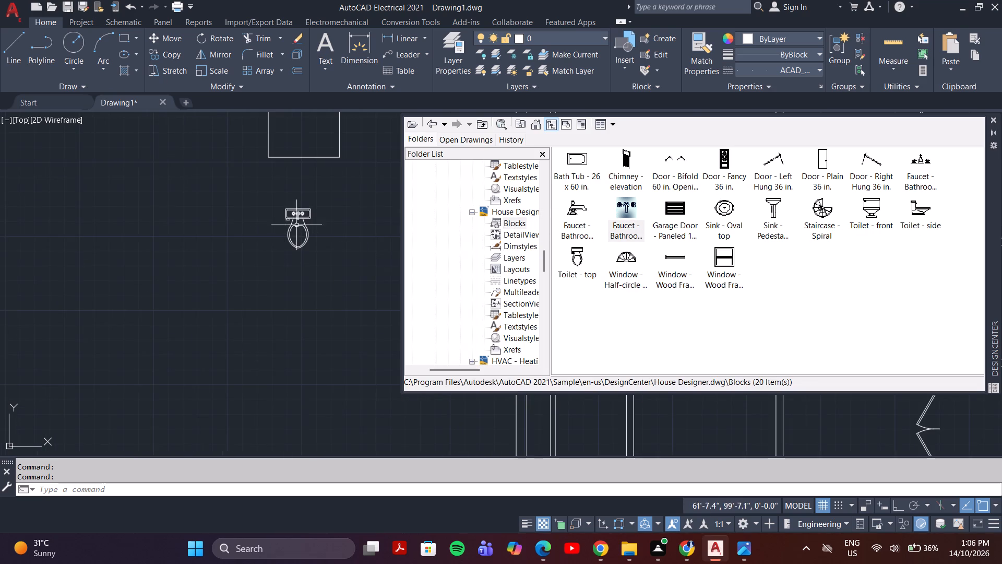
pyautogui.scroll(3, 299, 225)
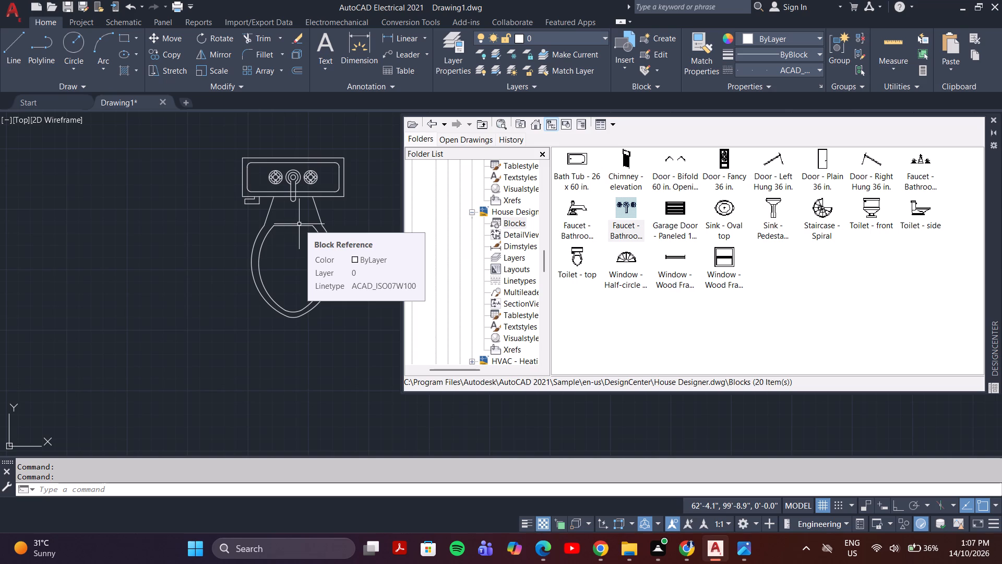
pyautogui.scroll(-2, 335, 213)
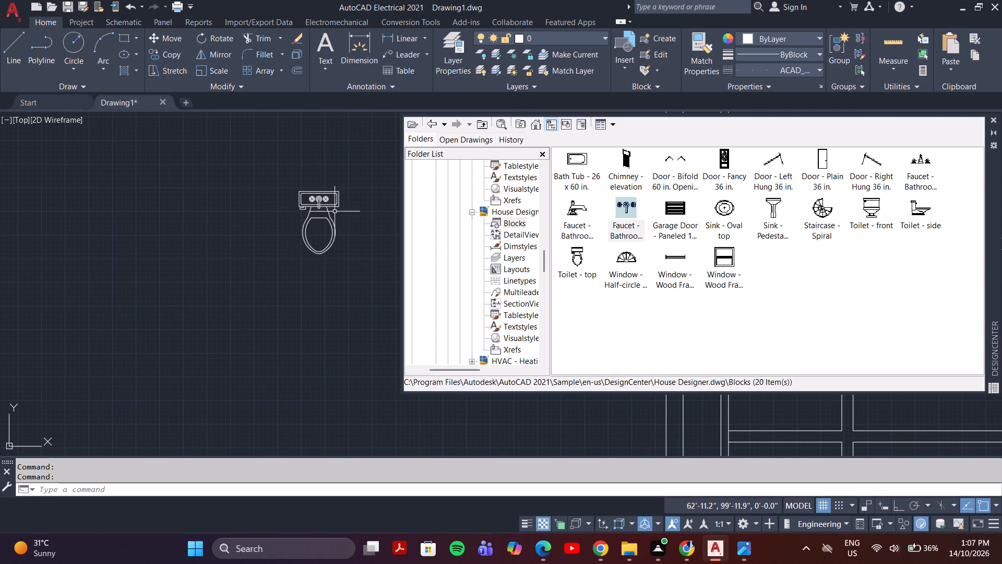
pyautogui.scroll(4, 315, 201)
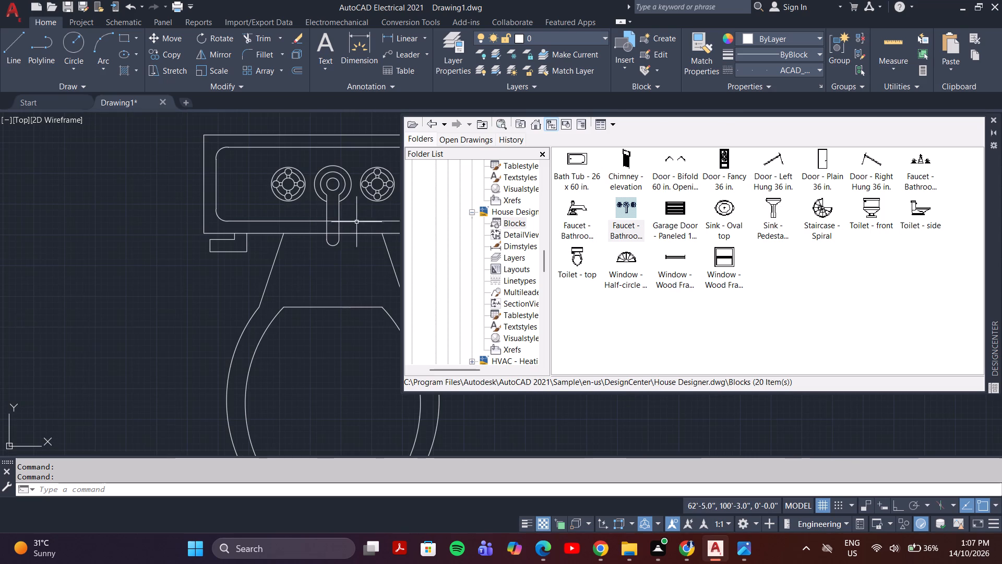
pyautogui.scroll(-1, 762, 219)
pyautogui.scroll(-1, 698, 240)
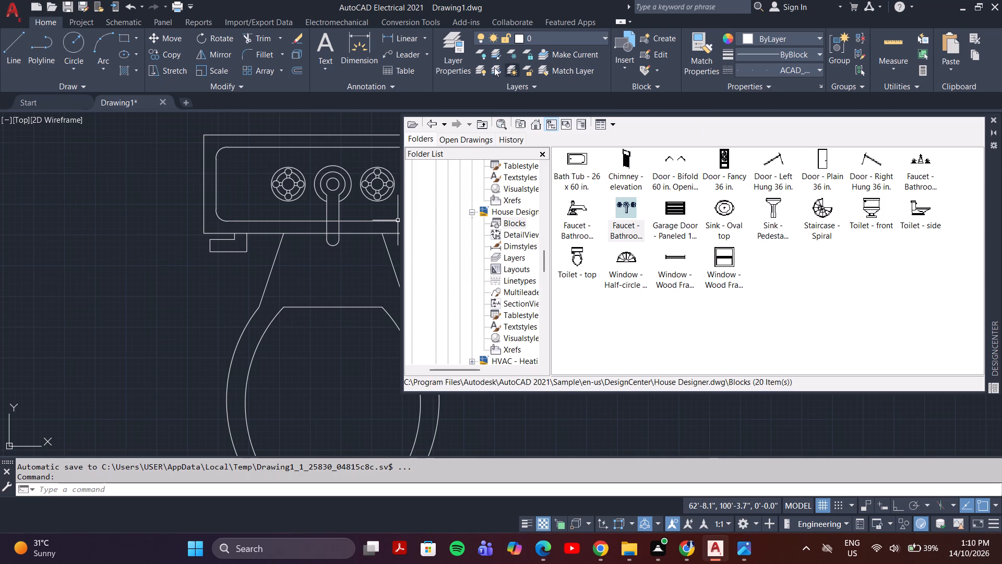
pyautogui.click(993, 119)
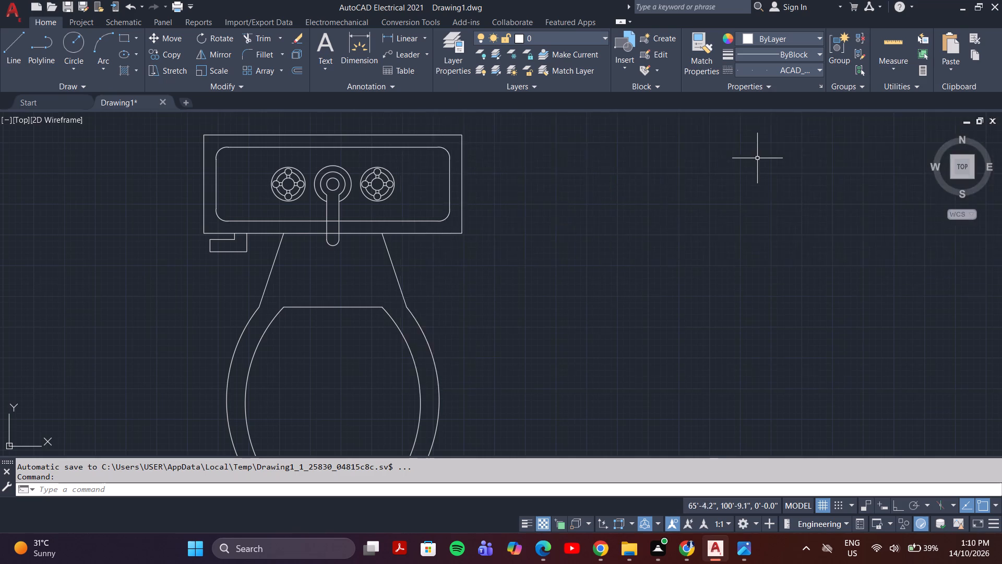
# Move the faucet block off the toilet's tank to the empty space just right of the toilet.
pyautogui.scroll(-4, 749, 159)
pyautogui.scroll(-2, 685, 183)
pyautogui.moveTo(695, 187); pyautogui.dragTo(591, 284, button='middle')
pyautogui.scroll(-1, 591, 284)
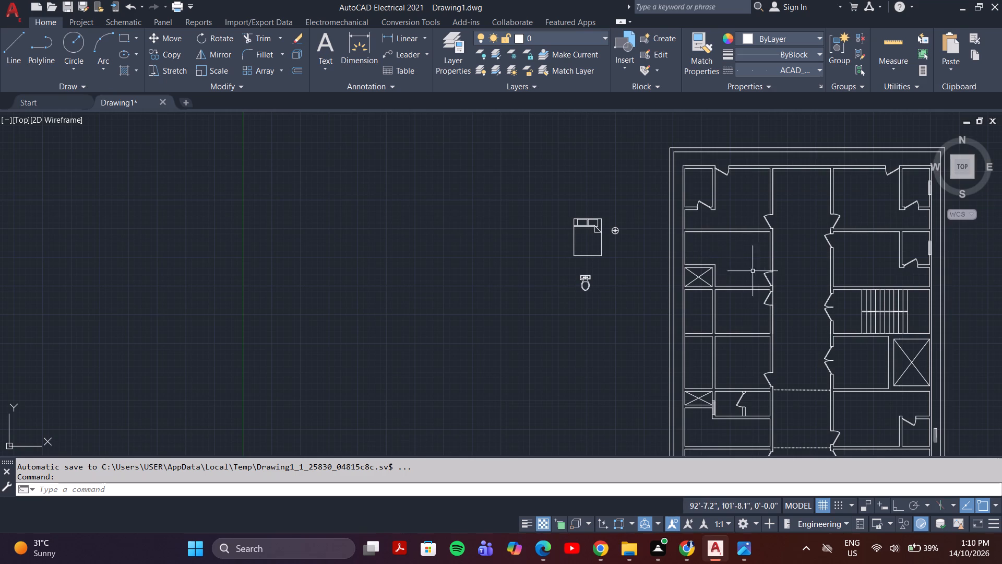
pyautogui.moveTo(756, 268); pyautogui.dragTo(601, 266, button='middle')
pyautogui.scroll(3, 506, 337)
pyautogui.moveTo(362, 256); pyautogui.dragTo(436, 324, button='middle')
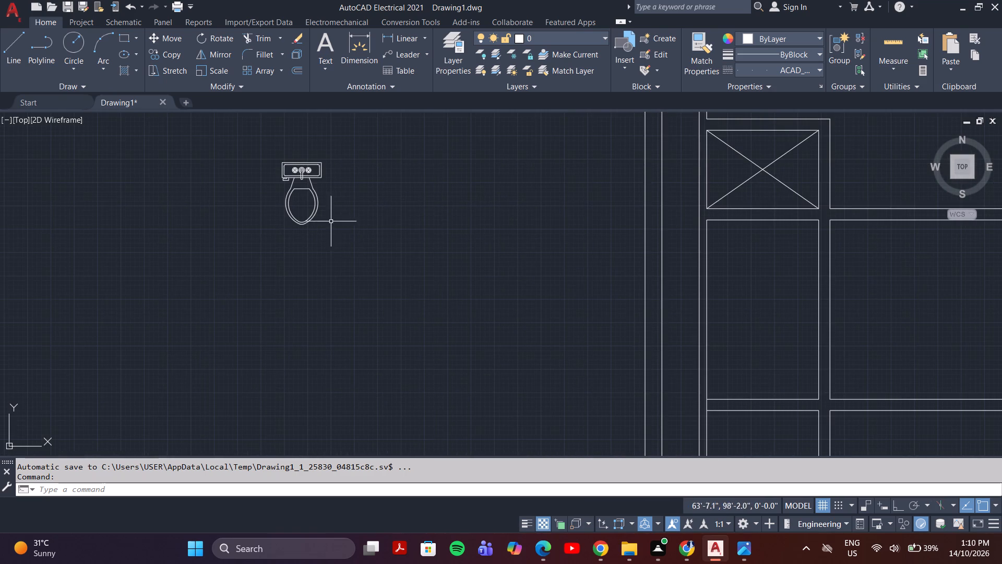
pyautogui.scroll(3, 291, 174)
pyautogui.click(338, 168)
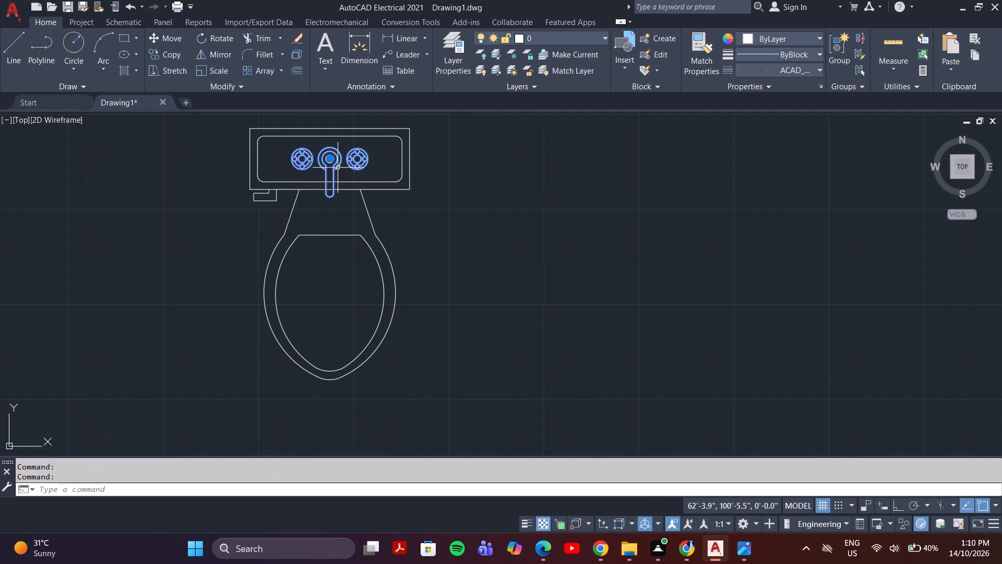
pyautogui.press('m')
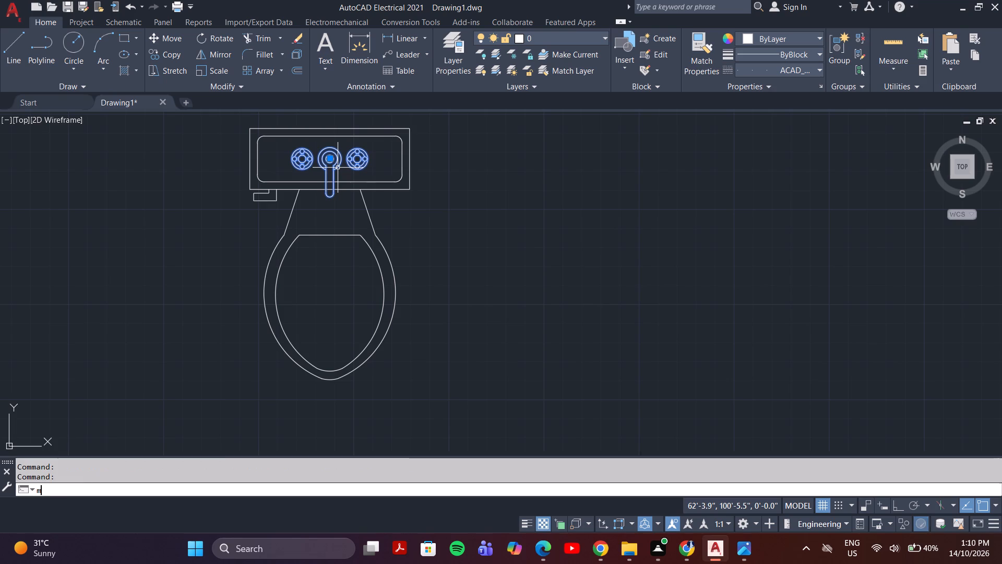
pyautogui.press('Return')
pyautogui.click(327, 153)
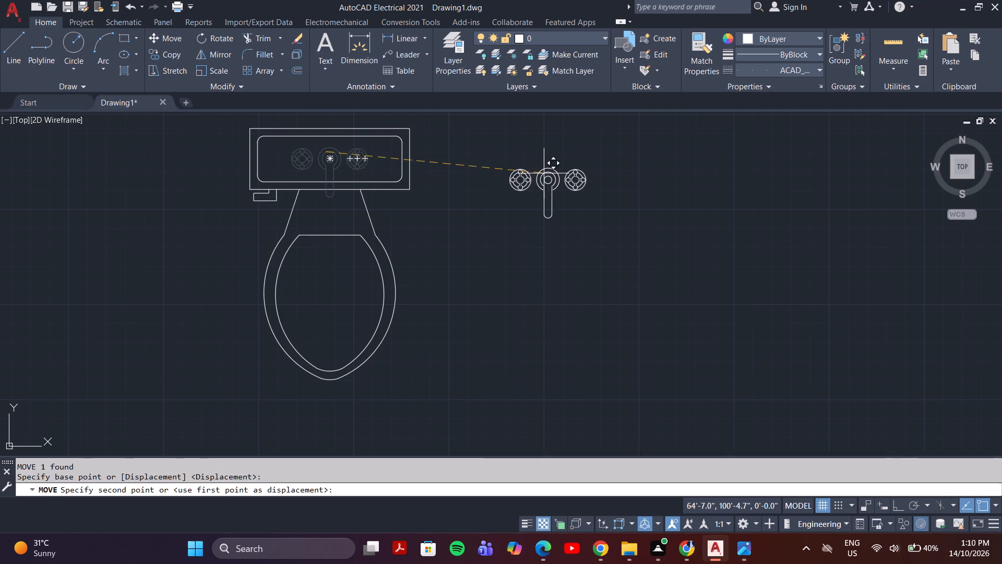
pyautogui.click(545, 173)
# Look over the floor plan's rooms from the top down to the bottom outer wall.
pyautogui.scroll(-3, 564, 210)
pyautogui.moveTo(598, 206); pyautogui.dragTo(335, 351, button='middle')
pyautogui.scroll(-2, 518, 280)
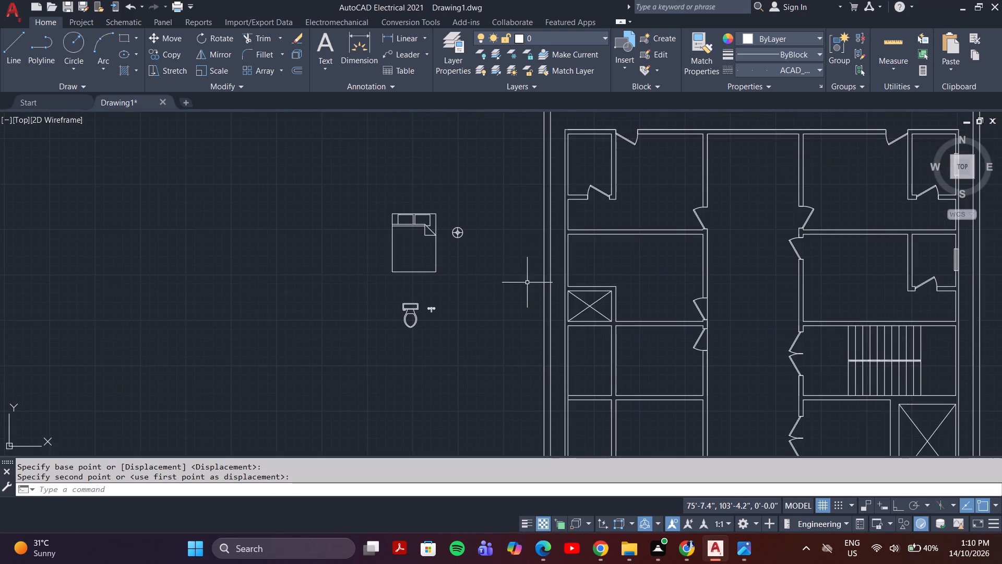
pyautogui.moveTo(528, 283); pyautogui.dragTo(379, 250, button='middle')
pyautogui.moveTo(580, 289); pyautogui.dragTo(521, 177, button='middle')
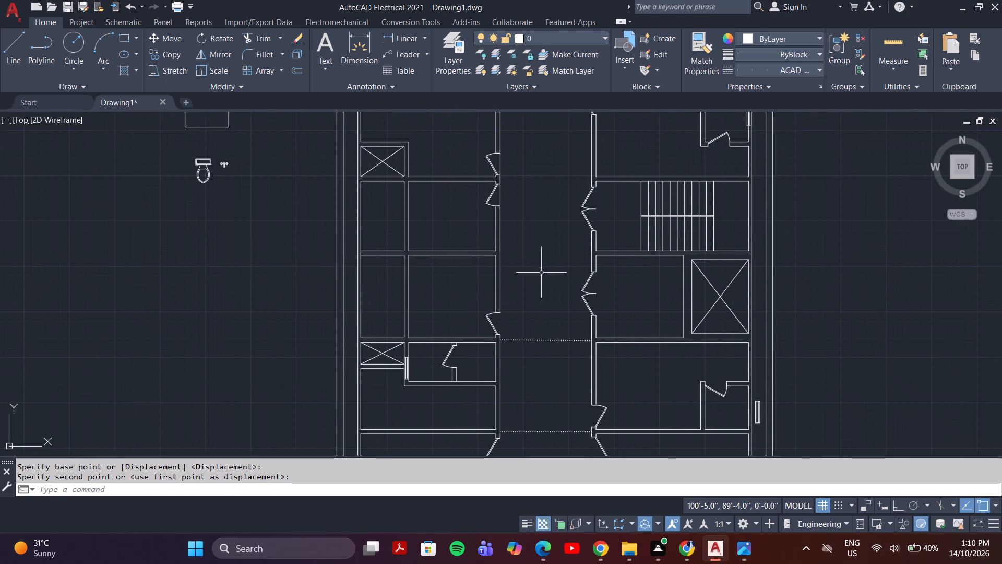
pyautogui.moveTo(544, 285); pyautogui.dragTo(546, 180, button='middle')
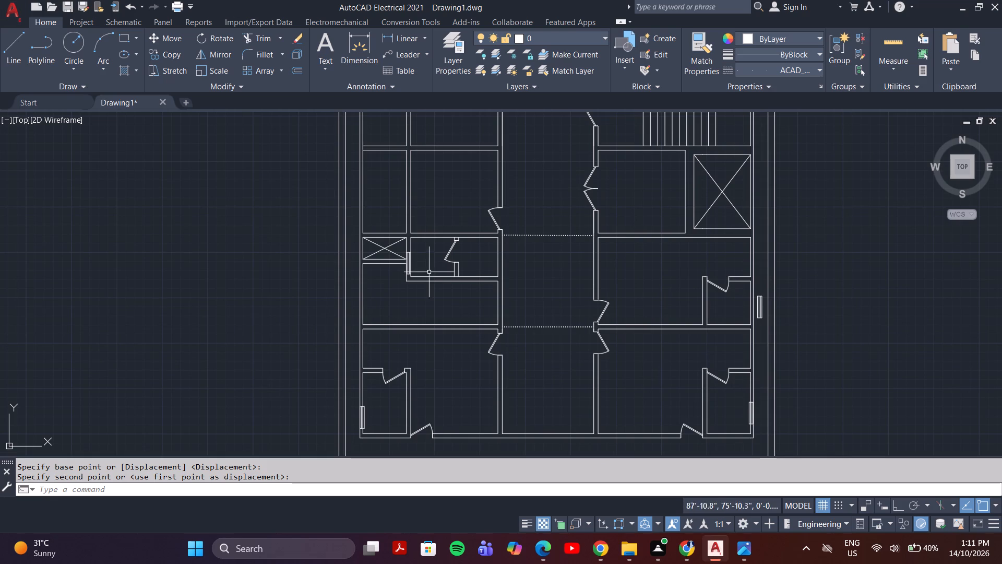
pyautogui.scroll(-2, 437, 277)
pyautogui.scroll(3, 446, 292)
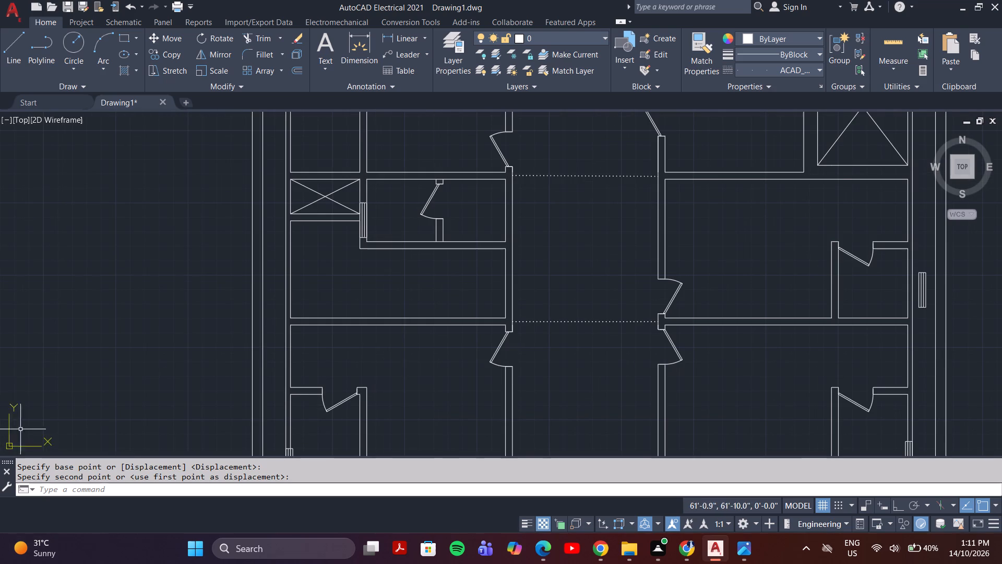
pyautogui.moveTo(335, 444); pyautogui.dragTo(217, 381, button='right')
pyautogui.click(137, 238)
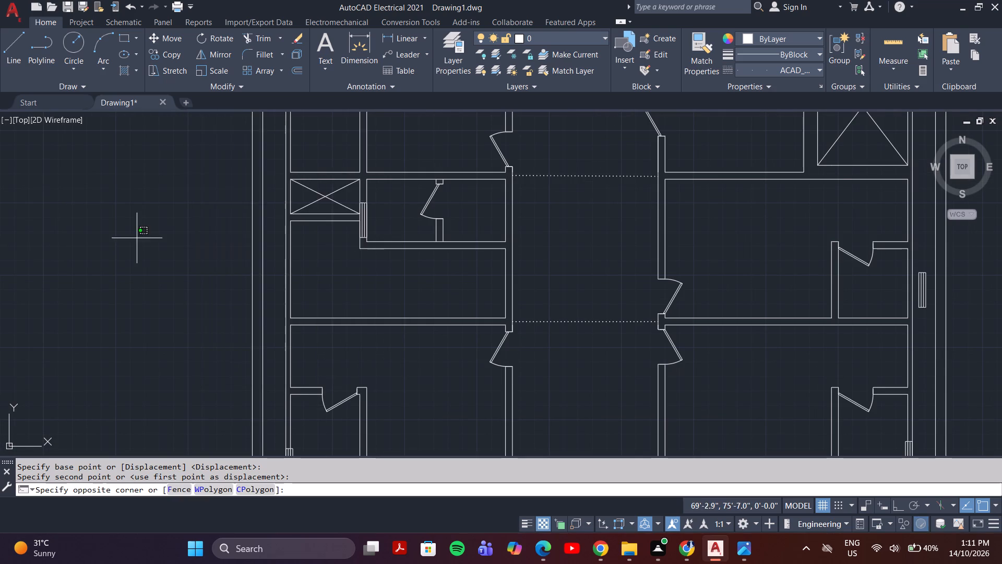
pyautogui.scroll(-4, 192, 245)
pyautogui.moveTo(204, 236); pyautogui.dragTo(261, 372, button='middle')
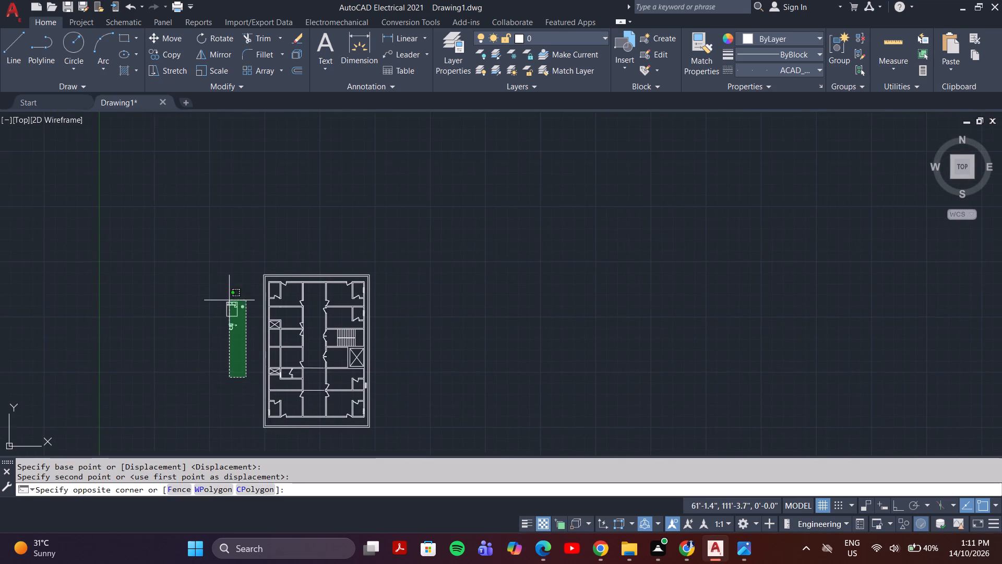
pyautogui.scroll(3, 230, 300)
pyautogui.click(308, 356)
# Copy the queen bed into the floor plan's upper-left bedroom, headboard against the top wall and near the hall wall.
pyautogui.scroll(3, 301, 356)
pyautogui.scroll(-2, 294, 355)
pyautogui.middleClick(294, 355)
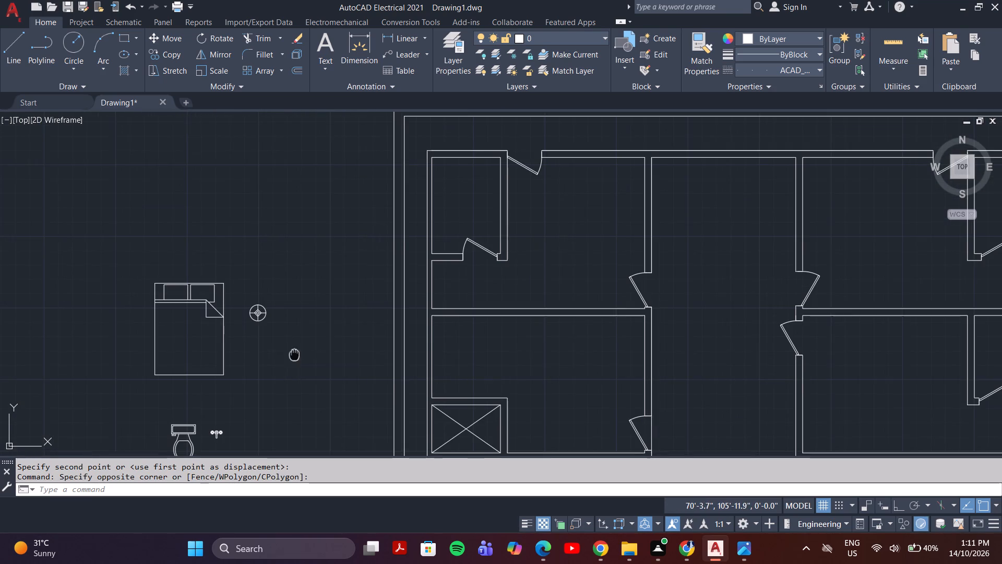
pyautogui.click(199, 299)
pyautogui.press('c')
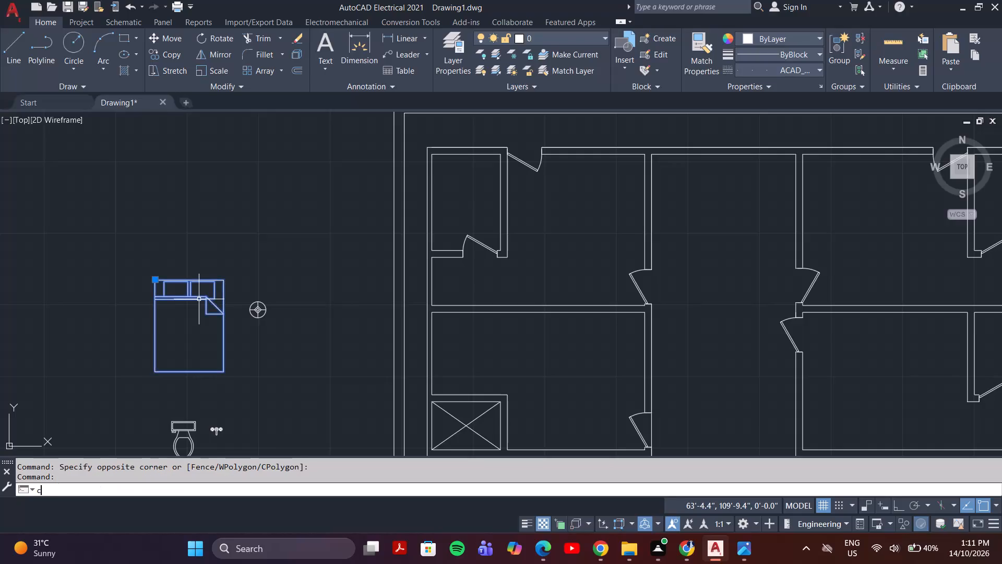
pyautogui.press('o')
pyautogui.press('Return')
pyautogui.click(202, 283)
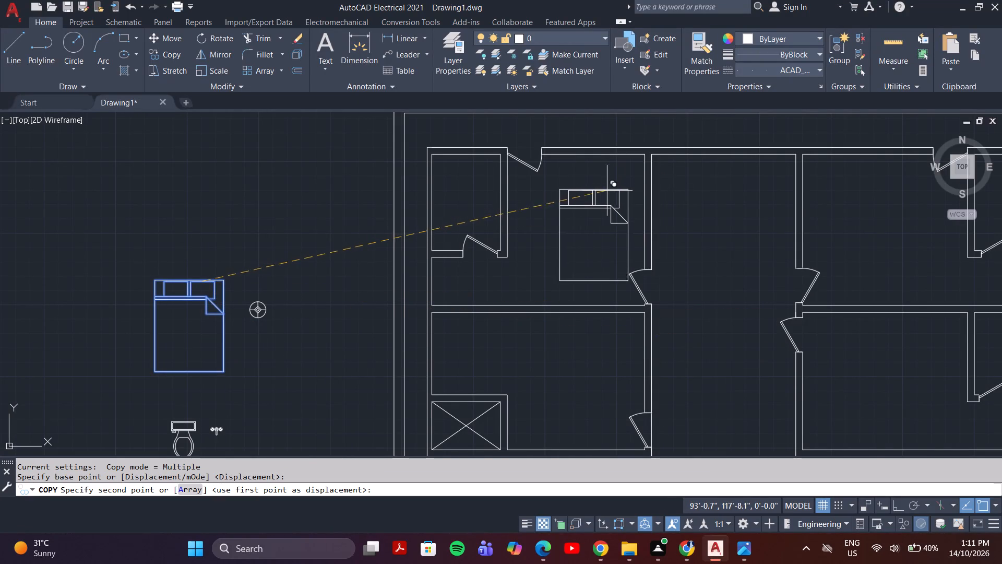
pyautogui.scroll(-1, 607, 191)
pyautogui.scroll(2, 605, 191)
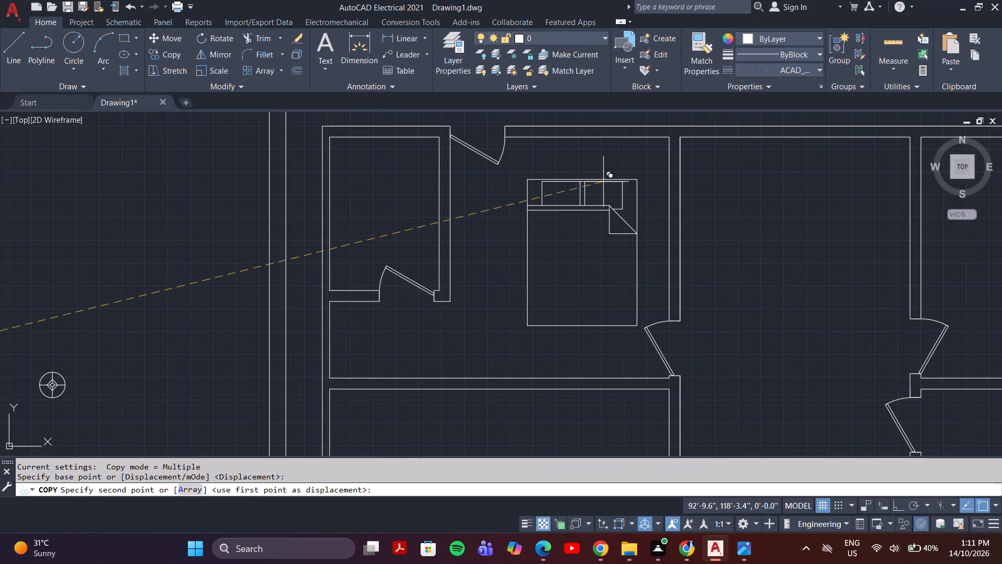
pyautogui.scroll(2, 603, 182)
pyautogui.scroll(-2, 602, 182)
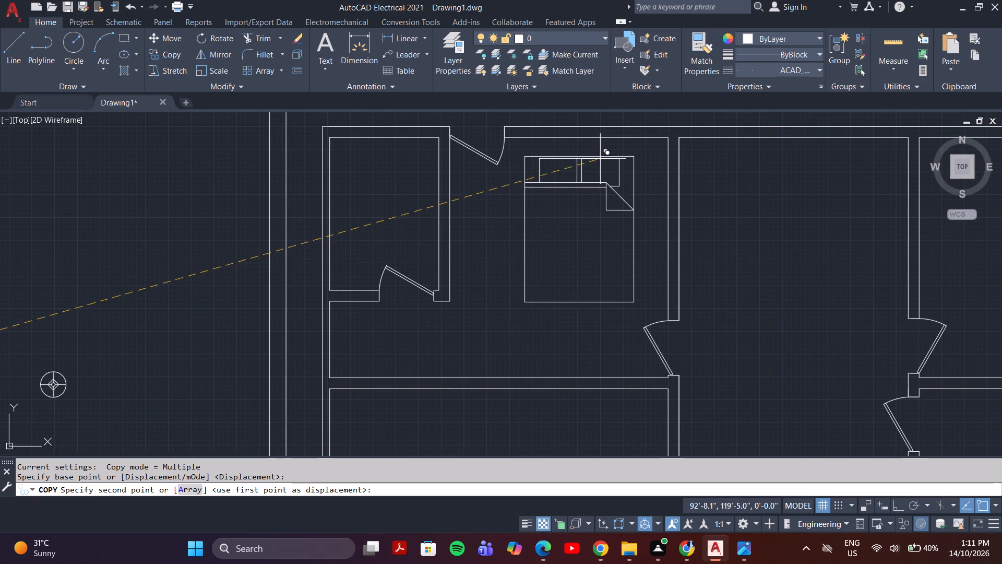
pyautogui.click(625, 146)
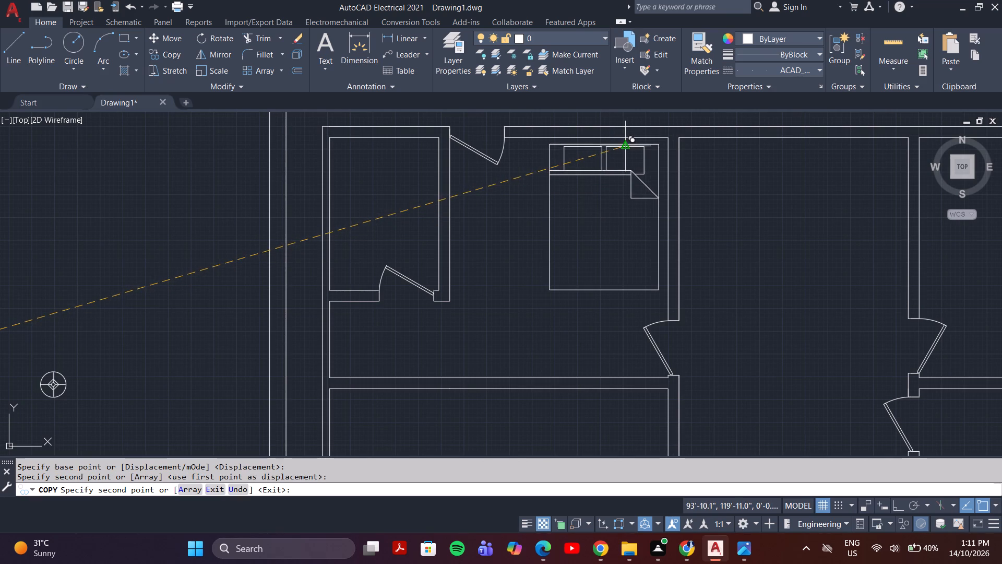
# Place another copy of the queen bed in the upper-right bedroom, headboard at the top wall beside the hall wall.
pyautogui.moveTo(629, 193); pyautogui.dragTo(587, 197, button='middle')
pyautogui.scroll(-2, 675, 249)
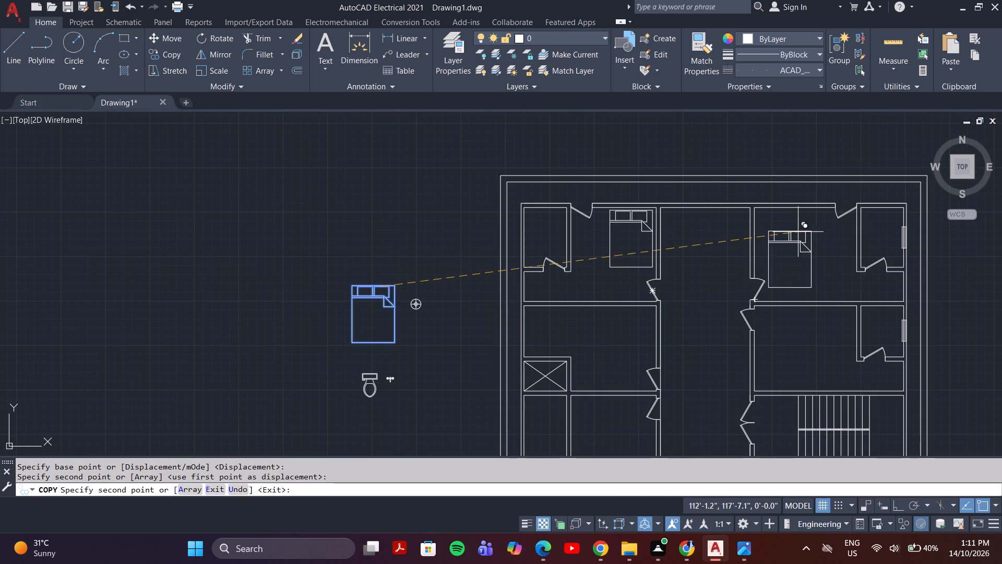
pyautogui.scroll(3, 795, 231)
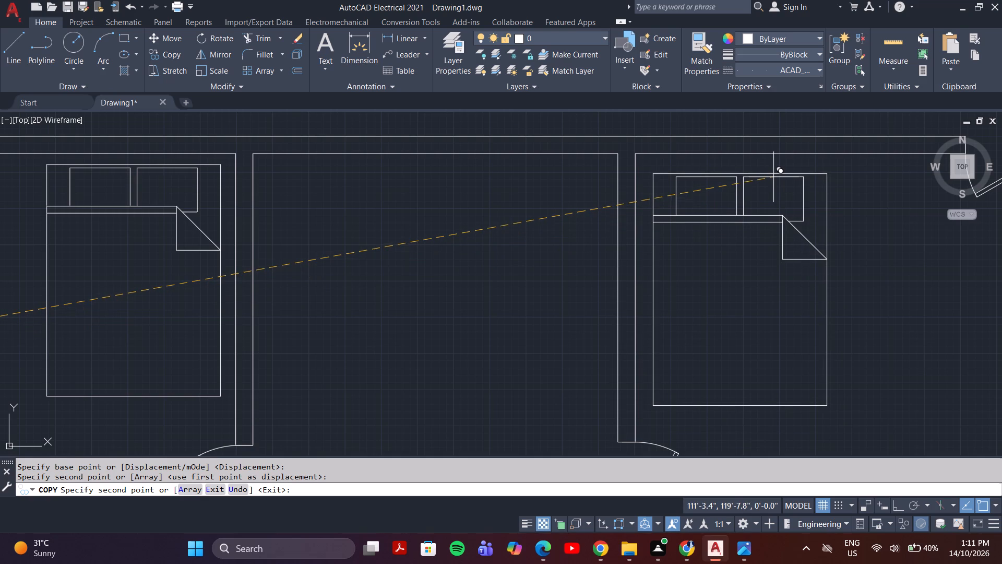
pyautogui.click(773, 177)
# Place queen bed copies in the bottom-right and bottom-left bedrooms, headboards toward each room's upper wall, and end the Copy command.
pyautogui.scroll(-2, 776, 178)
pyautogui.scroll(-1, 726, 249)
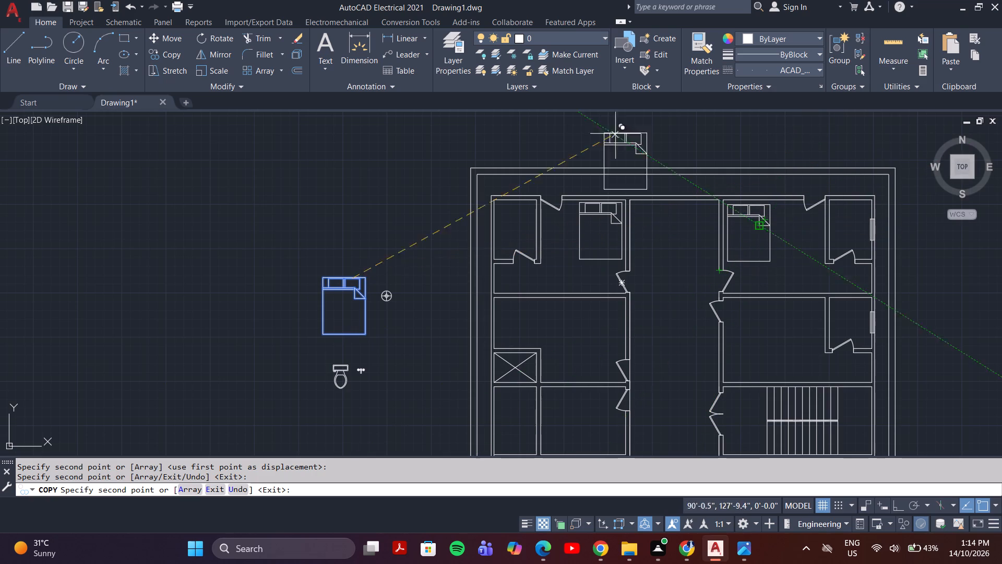
pyautogui.scroll(-3, 715, 268)
pyautogui.scroll(4, 695, 325)
pyautogui.scroll(-2, 691, 319)
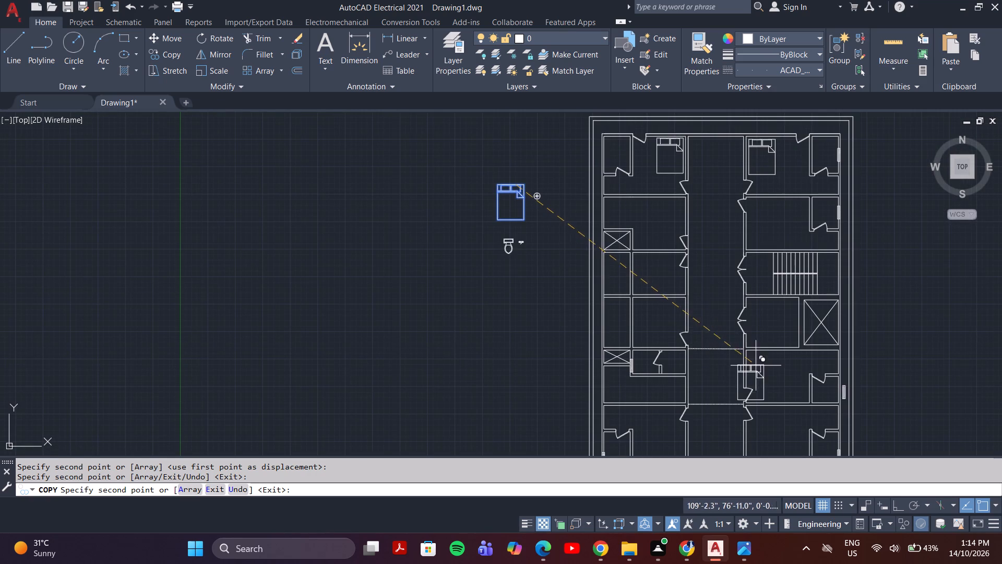
pyautogui.moveTo(758, 355); pyautogui.dragTo(749, 277, button='middle')
pyautogui.scroll(2, 772, 325)
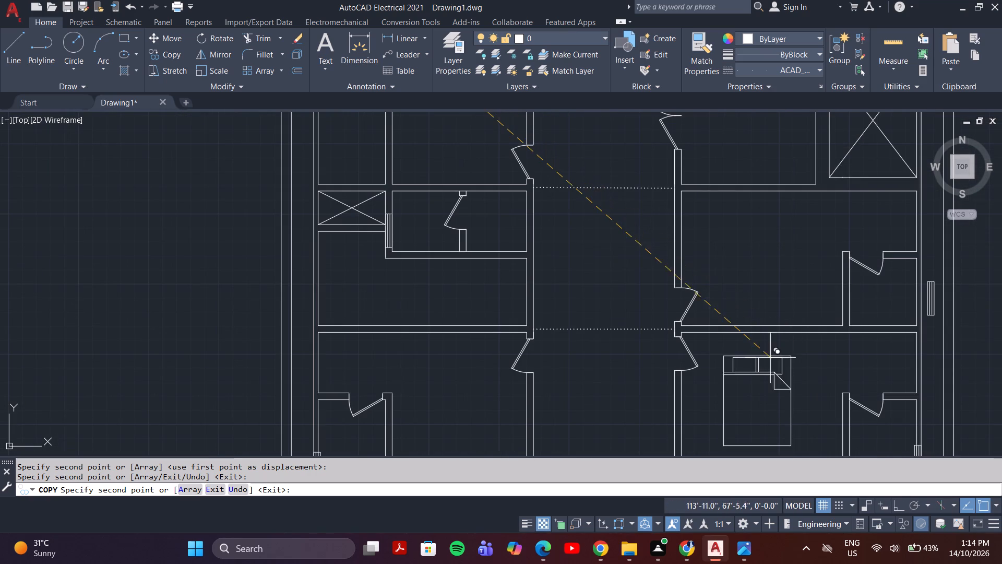
pyautogui.click(773, 367)
pyautogui.click(474, 368)
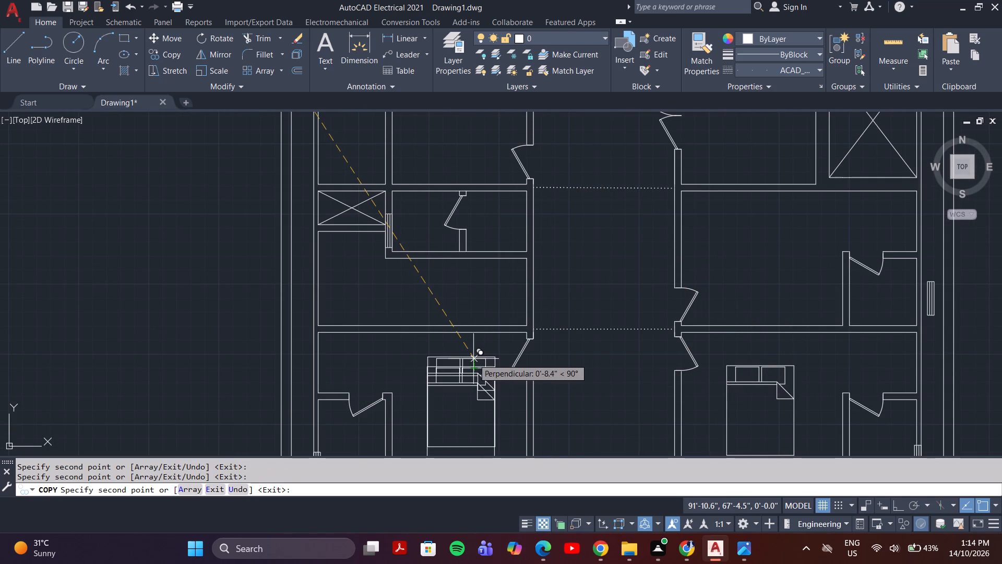
pyautogui.press('Escape')
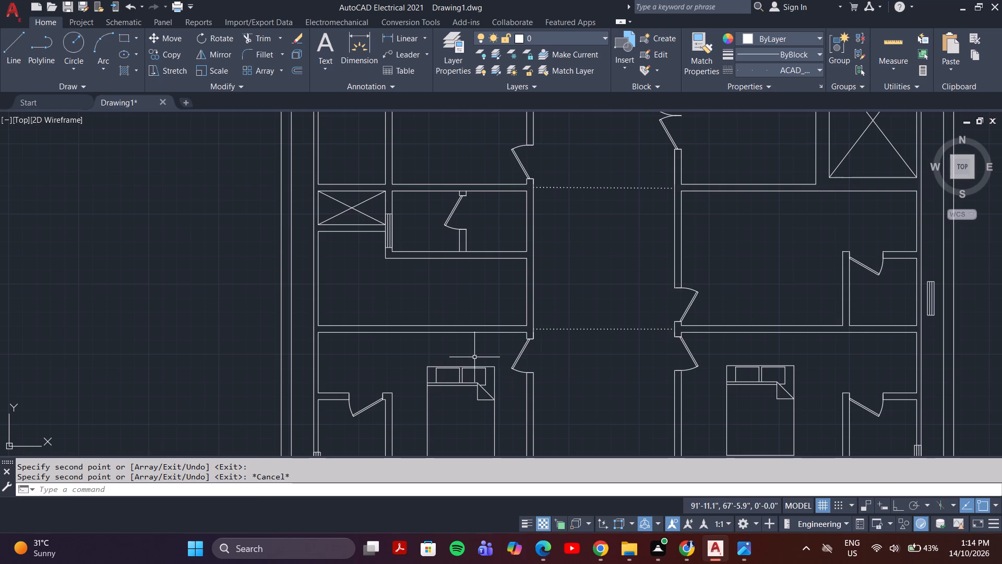
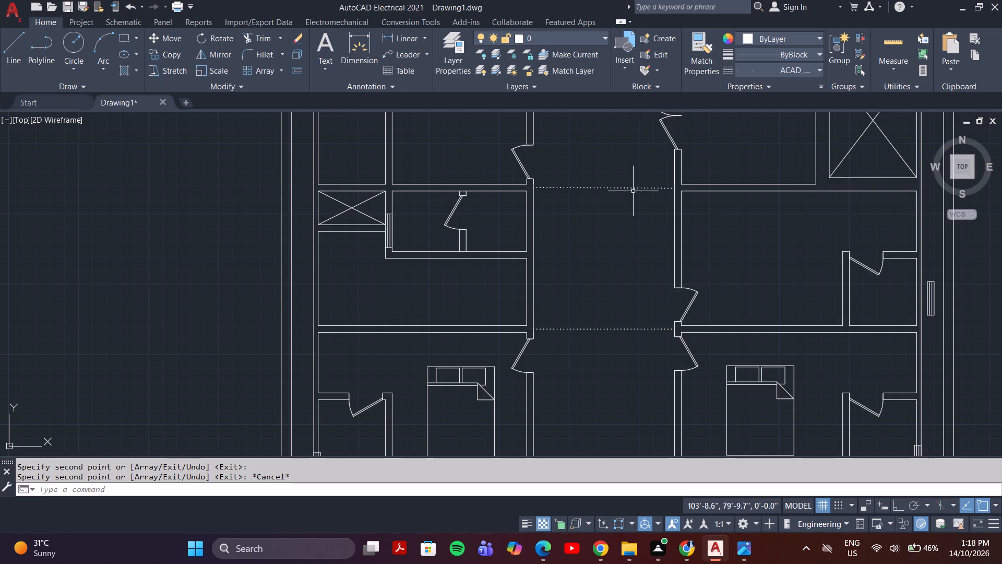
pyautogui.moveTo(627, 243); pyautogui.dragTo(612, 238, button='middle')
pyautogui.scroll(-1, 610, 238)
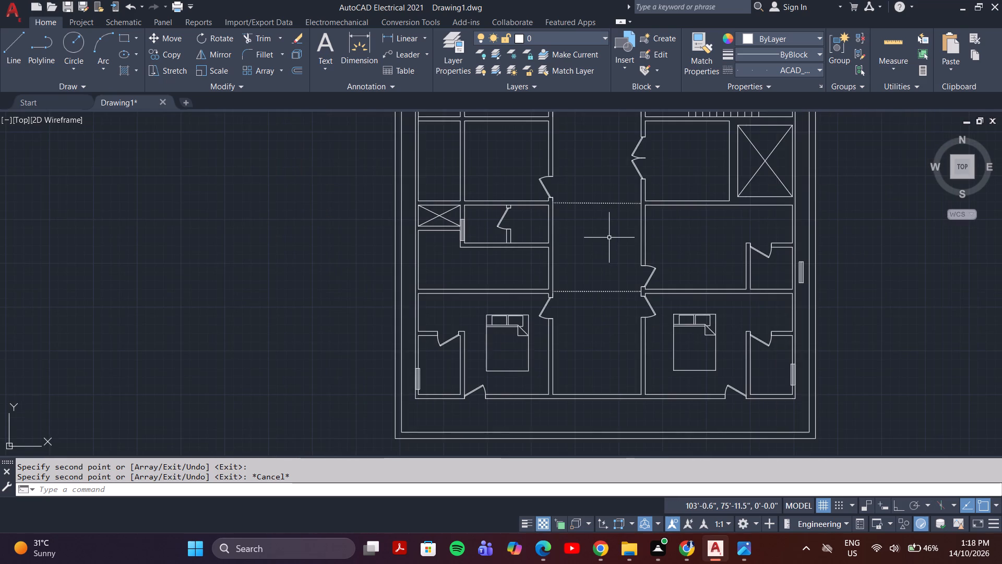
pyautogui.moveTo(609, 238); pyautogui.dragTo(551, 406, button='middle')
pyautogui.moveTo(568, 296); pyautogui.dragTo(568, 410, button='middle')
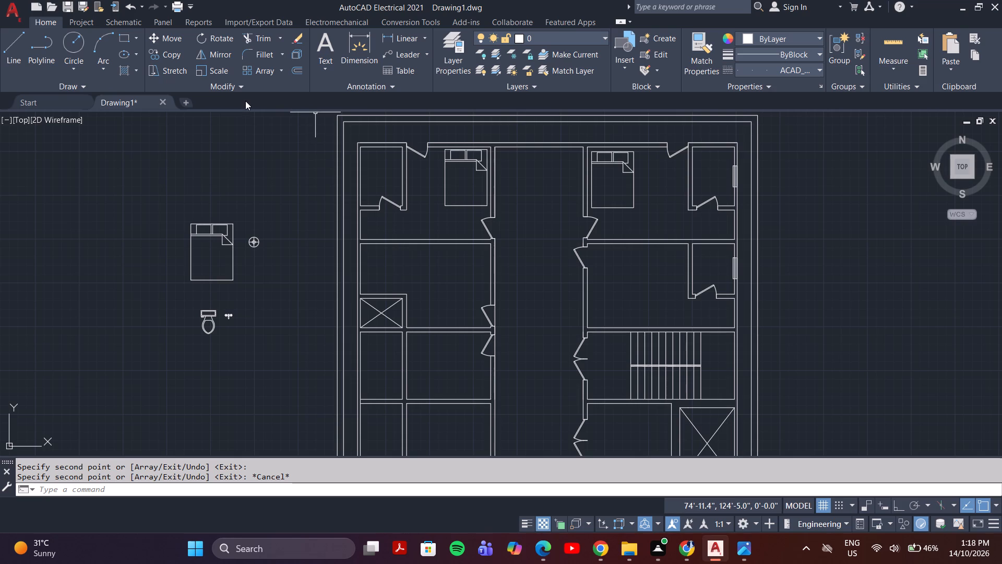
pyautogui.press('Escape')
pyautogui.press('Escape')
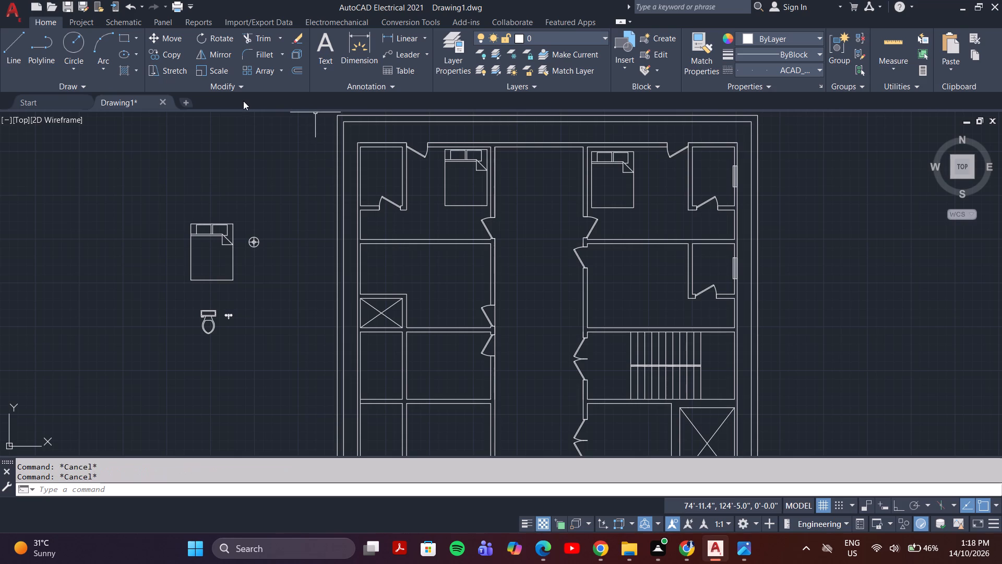
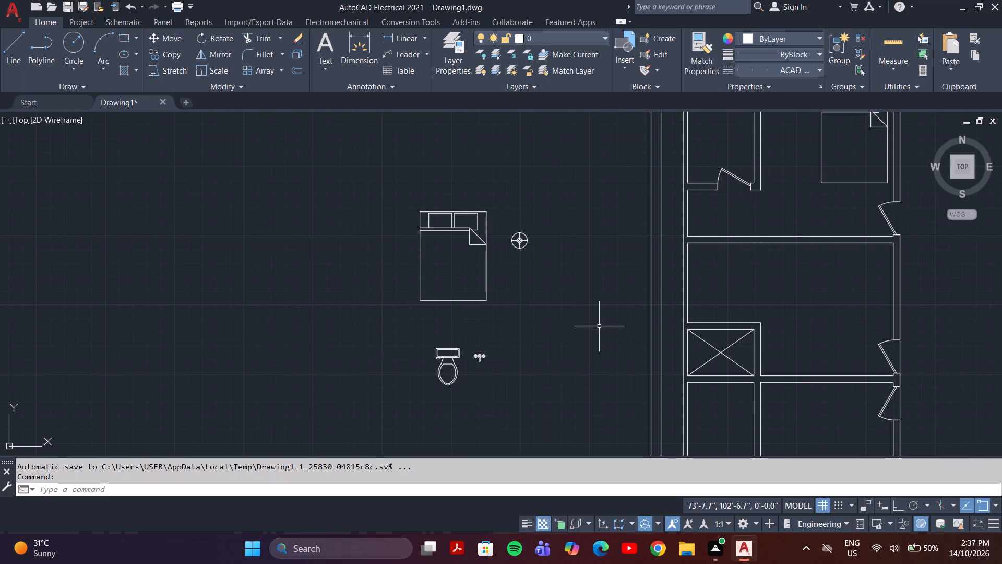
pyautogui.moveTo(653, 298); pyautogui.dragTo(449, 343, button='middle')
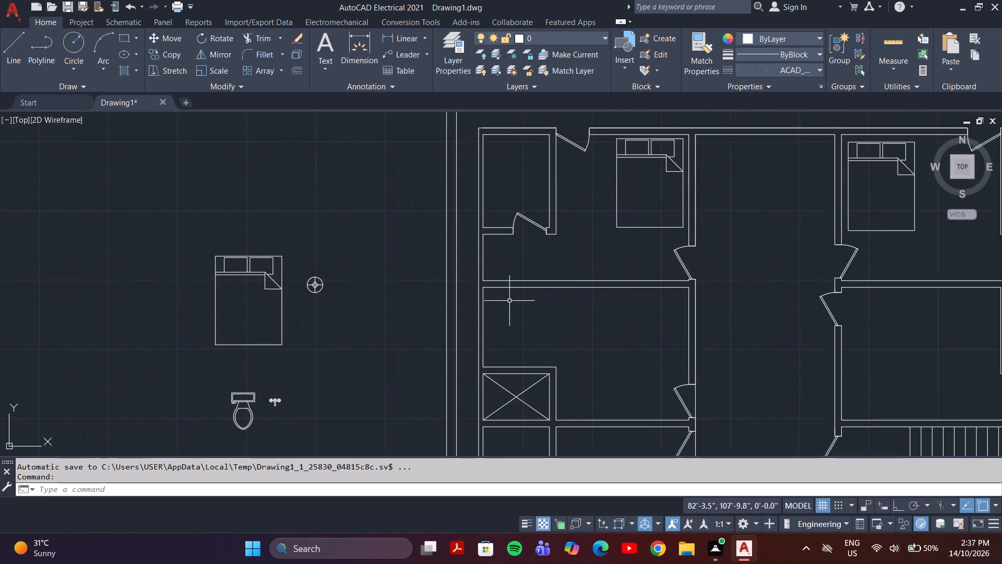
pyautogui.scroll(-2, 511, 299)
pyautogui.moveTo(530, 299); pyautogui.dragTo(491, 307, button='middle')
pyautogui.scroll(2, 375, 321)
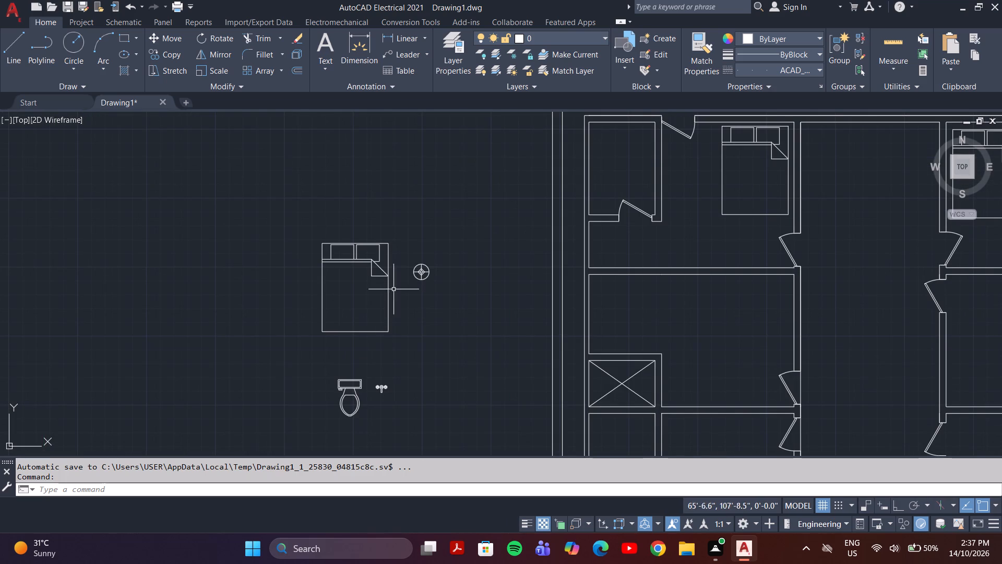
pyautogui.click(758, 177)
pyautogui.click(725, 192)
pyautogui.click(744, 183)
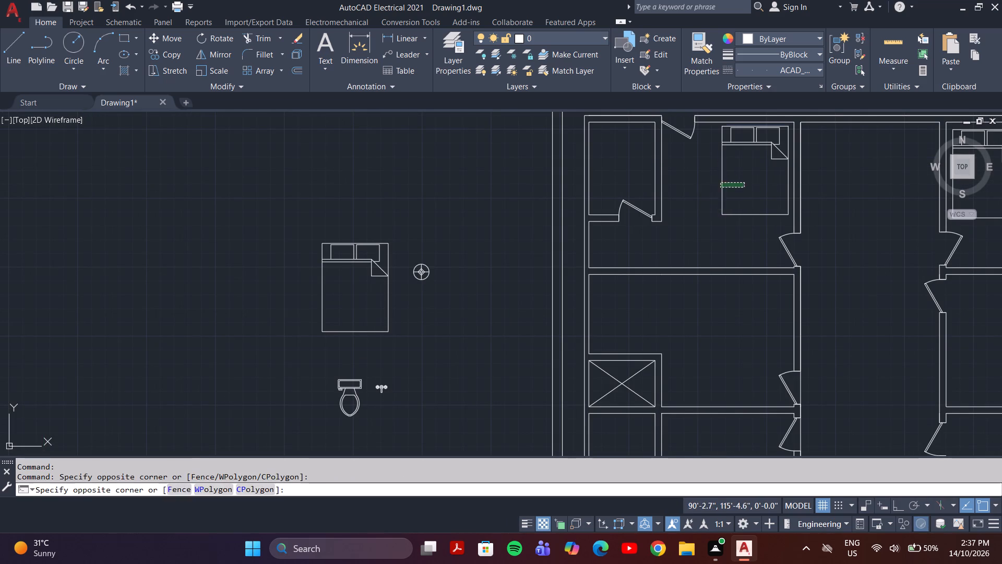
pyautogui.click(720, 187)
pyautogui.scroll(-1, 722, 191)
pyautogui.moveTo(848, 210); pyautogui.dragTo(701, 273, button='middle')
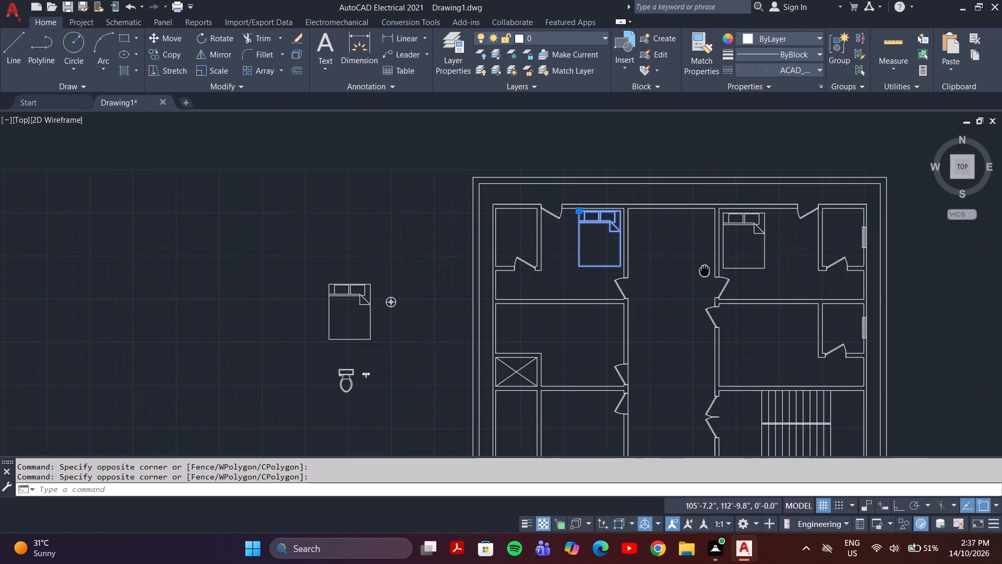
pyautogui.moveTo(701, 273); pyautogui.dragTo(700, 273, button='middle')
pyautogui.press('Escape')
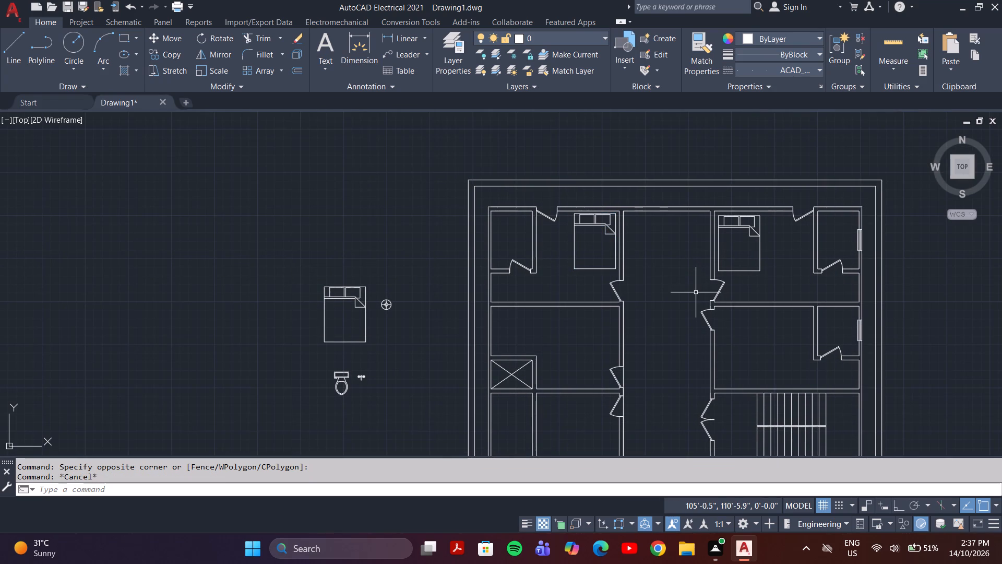
# Copy the spare double bed from outside the plan into the small west-side room just southeast of the upper crossed shaft.
pyautogui.moveTo(444, 342); pyautogui.dragTo(449, 256, button='middle')
pyautogui.click(378, 190)
pyautogui.click(328, 202)
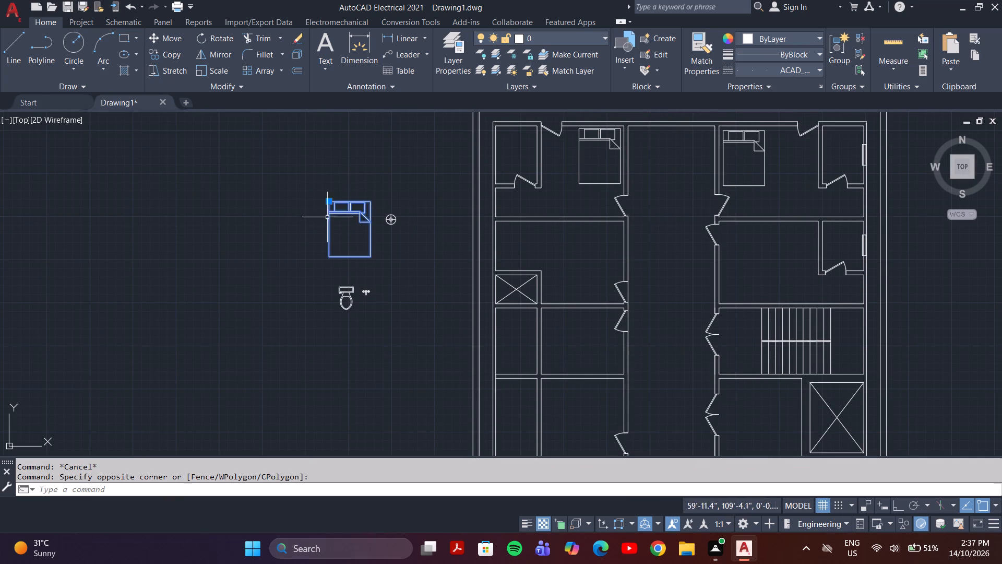
pyautogui.press('c')
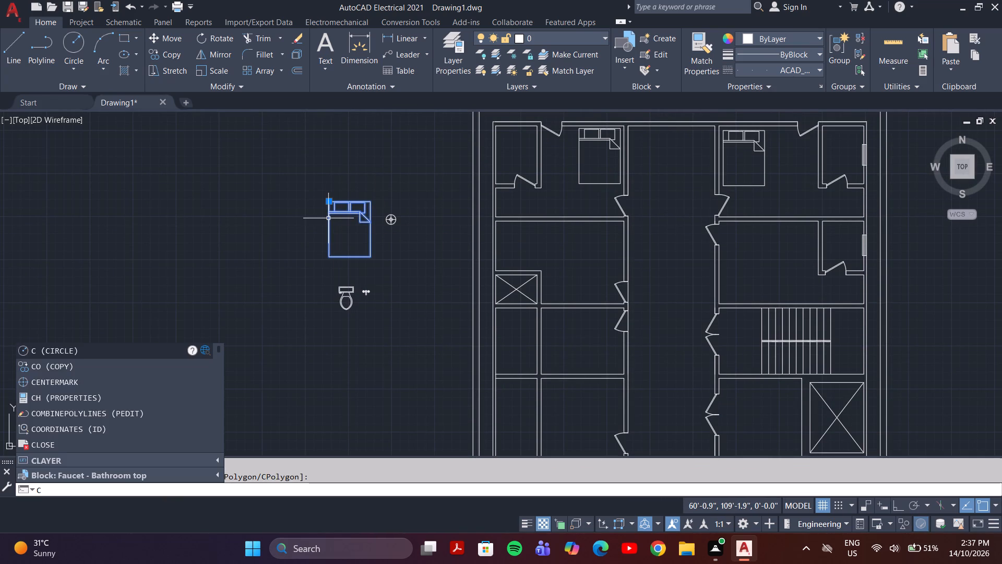
pyautogui.press('o')
pyautogui.press('Return')
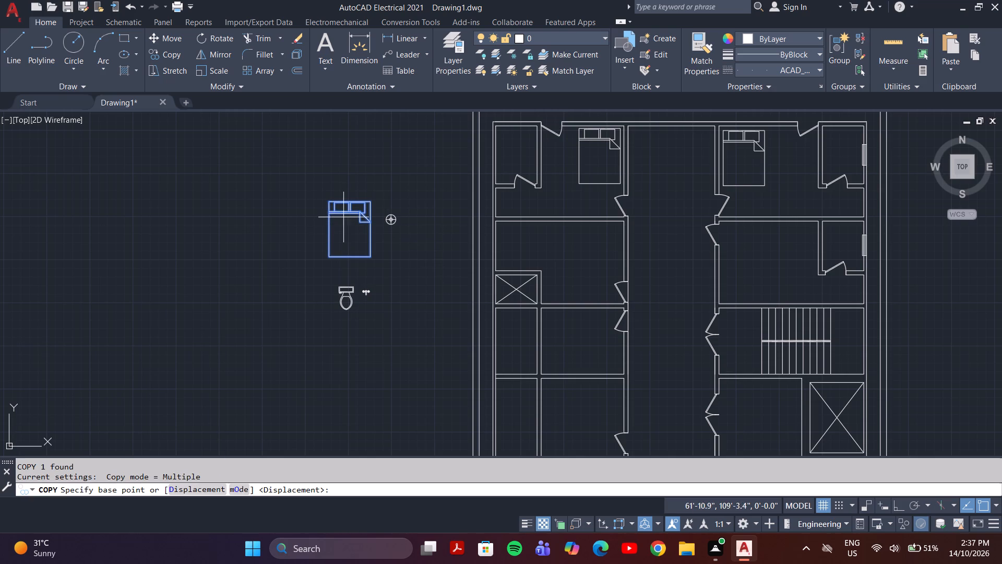
pyautogui.moveTo(343, 217); pyautogui.dragTo(348, 224)
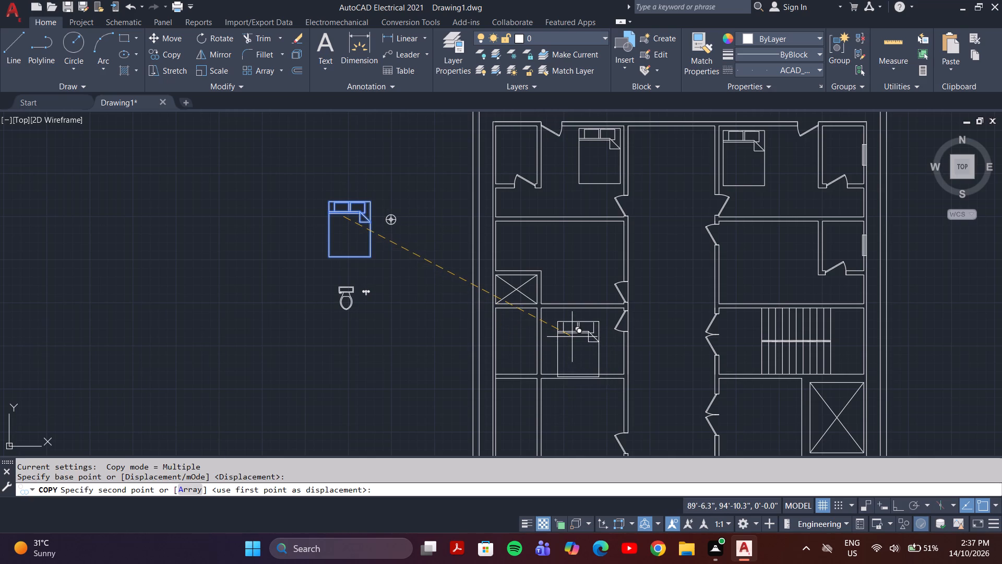
pyautogui.scroll(2, 571, 330)
pyautogui.click(572, 332)
pyautogui.press('Escape')
# Rotate the copied bed 90° clockwise about its upper-right corner so the pillows face east.
pyautogui.click(627, 289)
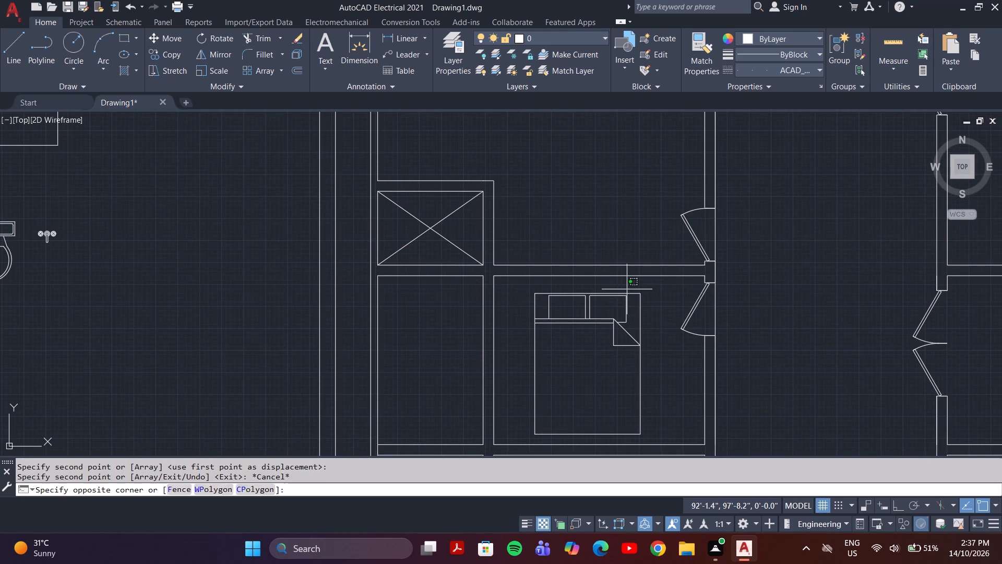
pyautogui.click(588, 314)
pyautogui.press('r')
pyautogui.press('o')
pyautogui.press('Return')
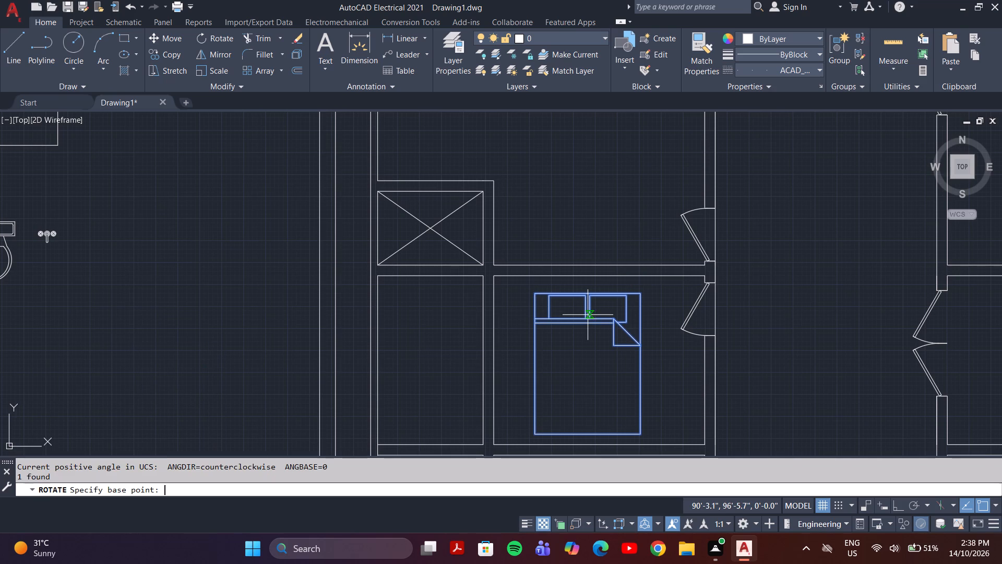
pyautogui.click(641, 295)
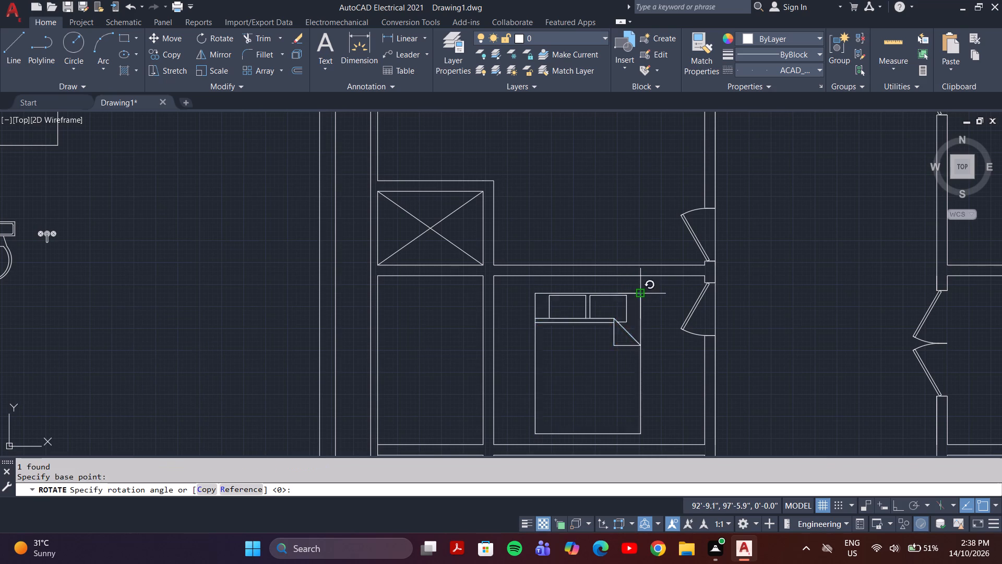
pyautogui.click(637, 346)
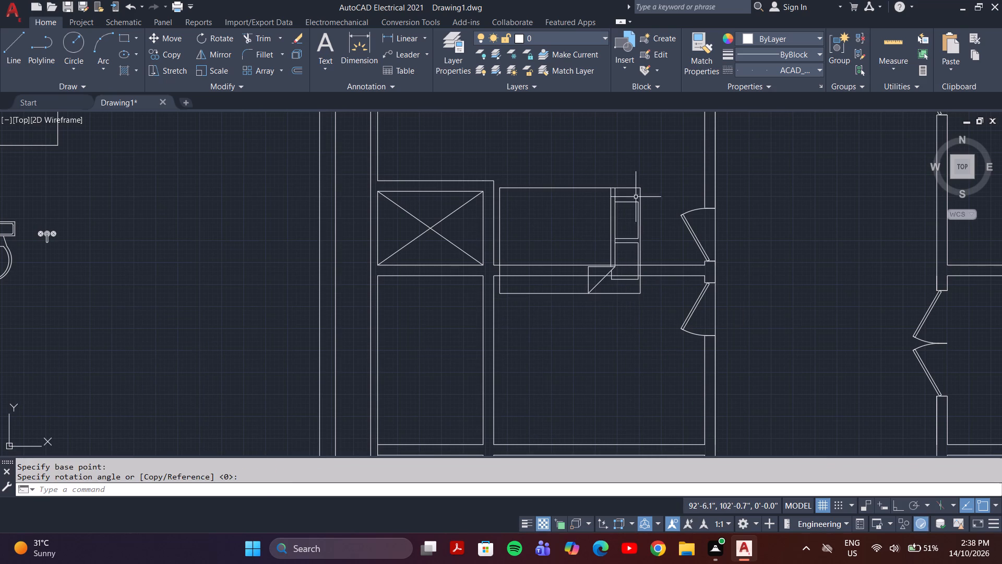
# Move the rotated bed back into the small room, with its headboard near the corridor wall just below the door.
pyautogui.click(648, 183)
pyautogui.click(600, 224)
pyautogui.press('m')
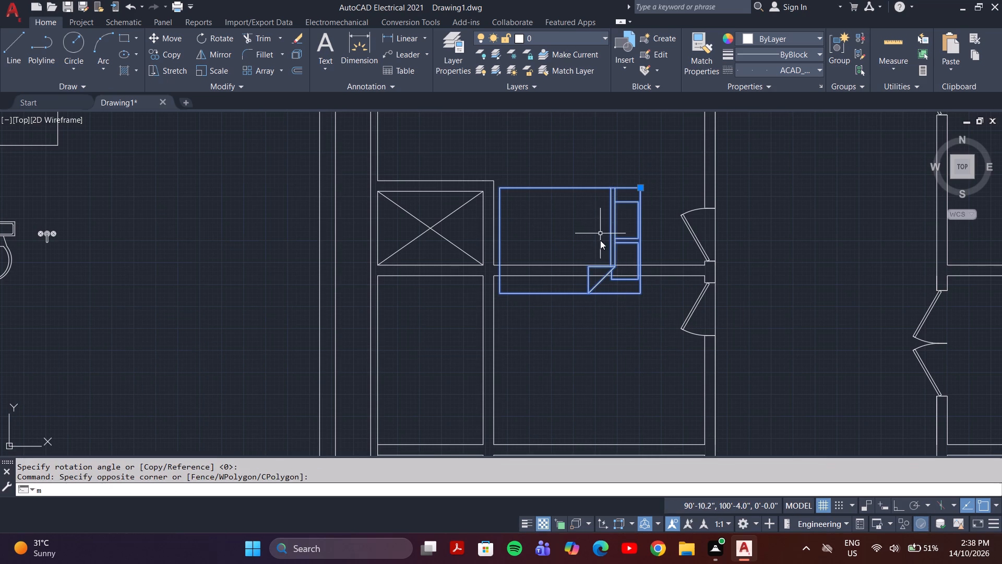
pyautogui.press('Return')
pyautogui.moveTo(597, 219); pyautogui.dragTo(600, 227)
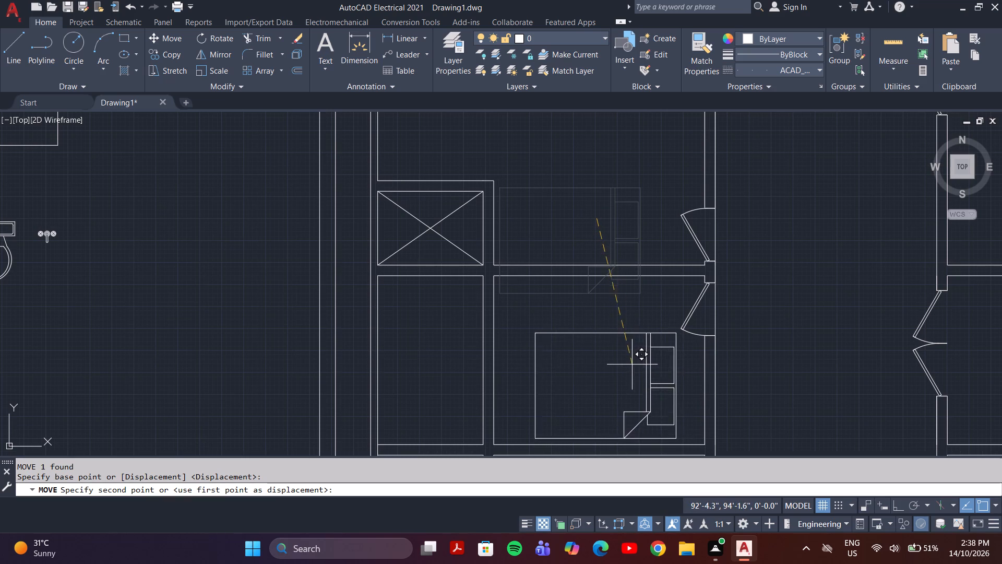
pyautogui.click(657, 368)
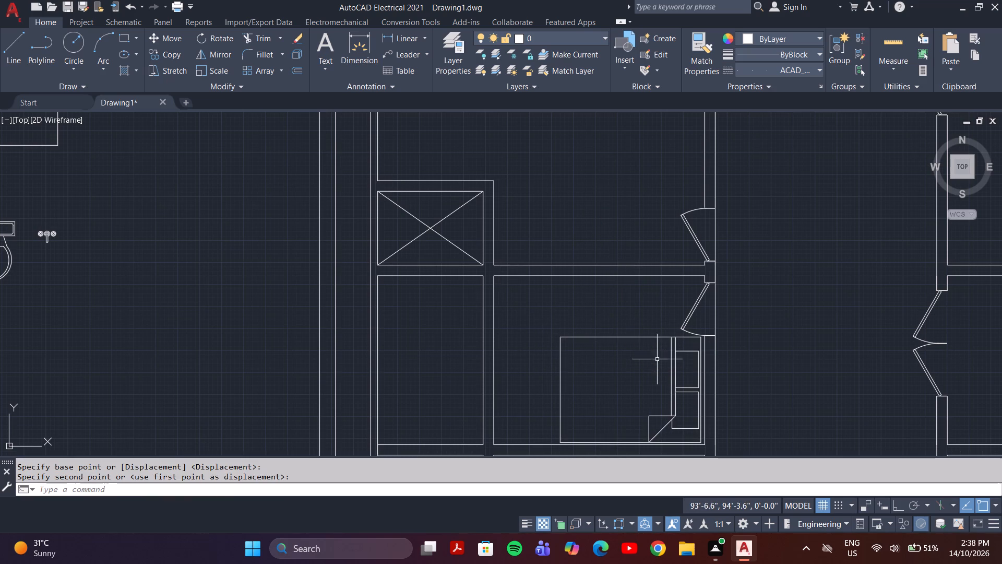
# Scale the rotated bed down slightly about a point on its headboard edge to clear the door and the lower wall.
pyautogui.click(642, 325)
pyautogui.click(616, 348)
pyautogui.write('sc')
pyautogui.press('Return')
pyautogui.scroll(3, 703, 393)
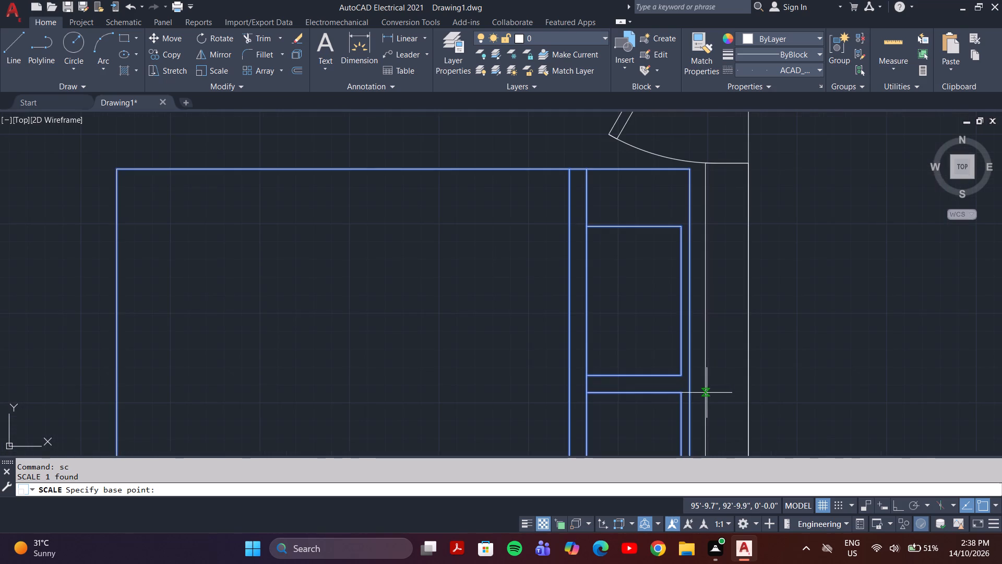
pyautogui.click(690, 385)
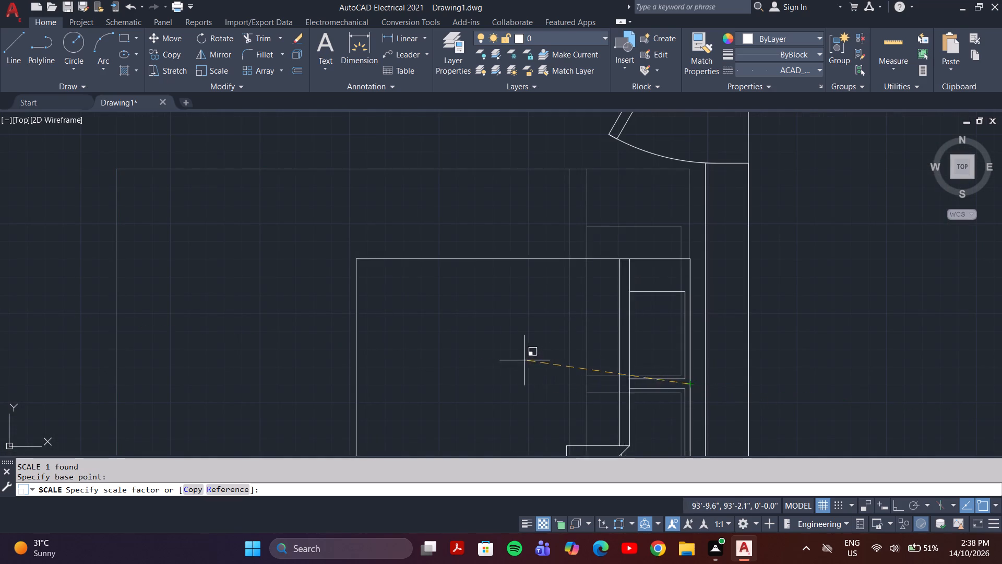
pyautogui.moveTo(462, 348); pyautogui.dragTo(518, 286, button='middle')
pyautogui.scroll(-2, 500, 300)
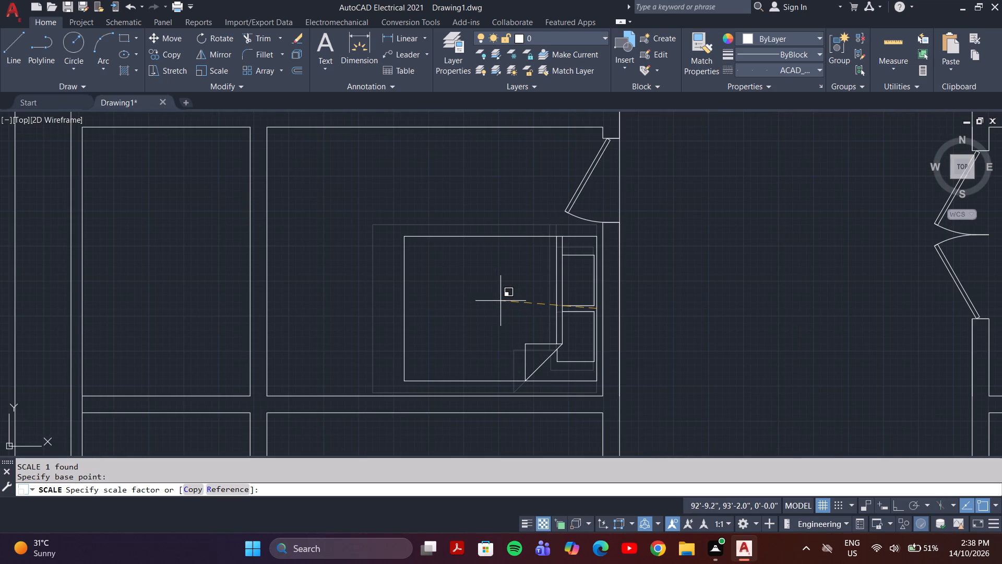
pyautogui.click(496, 301)
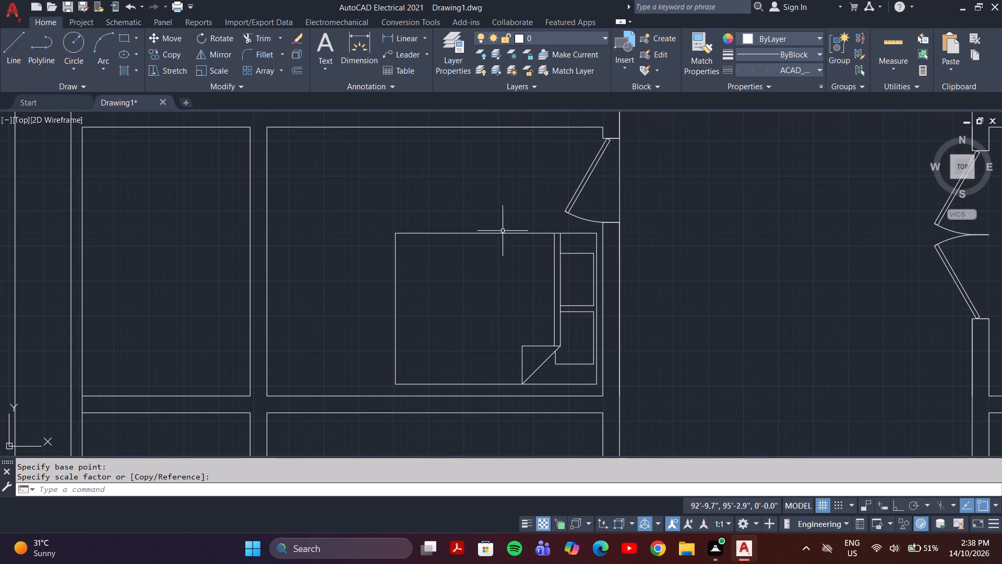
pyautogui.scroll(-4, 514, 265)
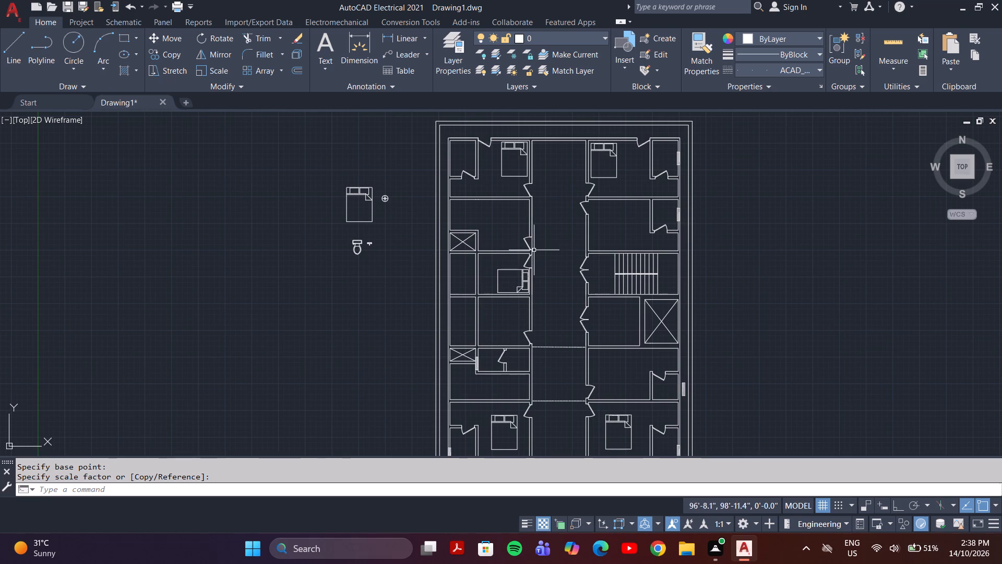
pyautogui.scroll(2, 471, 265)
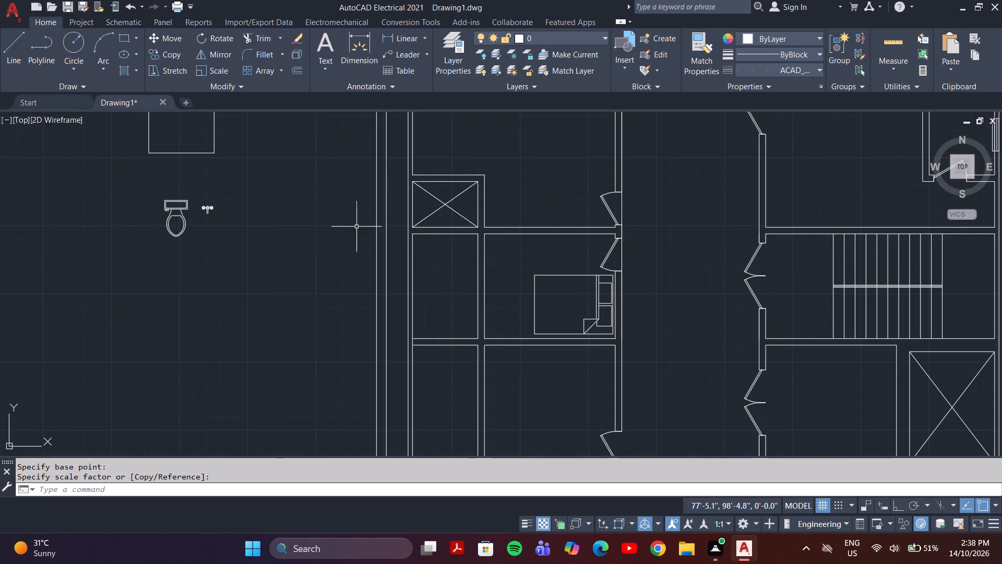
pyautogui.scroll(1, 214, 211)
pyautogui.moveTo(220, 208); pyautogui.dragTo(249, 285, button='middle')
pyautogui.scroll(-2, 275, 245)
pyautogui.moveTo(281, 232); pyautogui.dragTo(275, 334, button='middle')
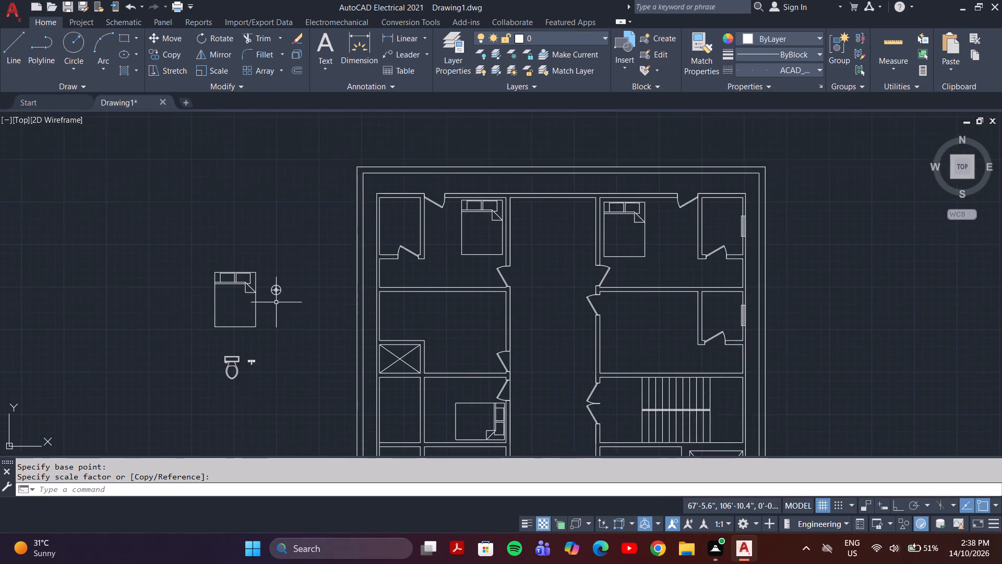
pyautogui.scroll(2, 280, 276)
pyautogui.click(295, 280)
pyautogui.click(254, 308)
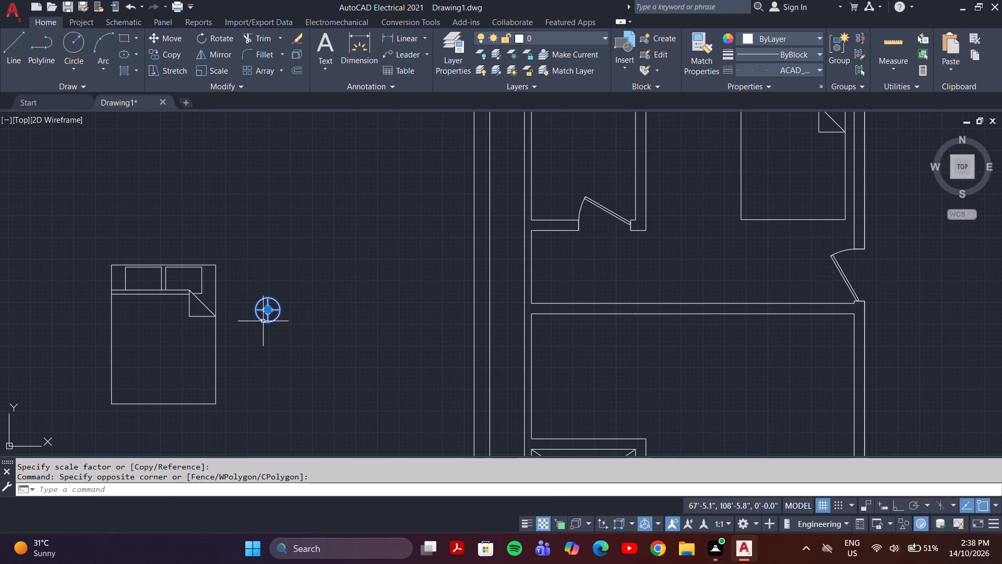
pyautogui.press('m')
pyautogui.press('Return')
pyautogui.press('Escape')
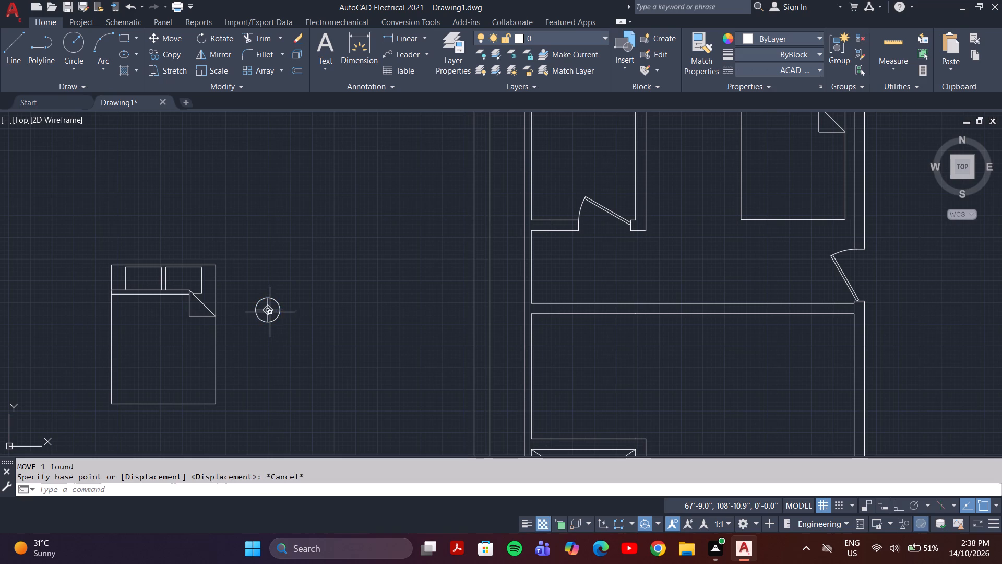
# Copy the round lamp symbol from outside the plan beside the head of each bed in the two northernmost bedrooms.
pyautogui.press('c')
pyautogui.press('o')
pyautogui.press('Return')
pyautogui.click(275, 307)
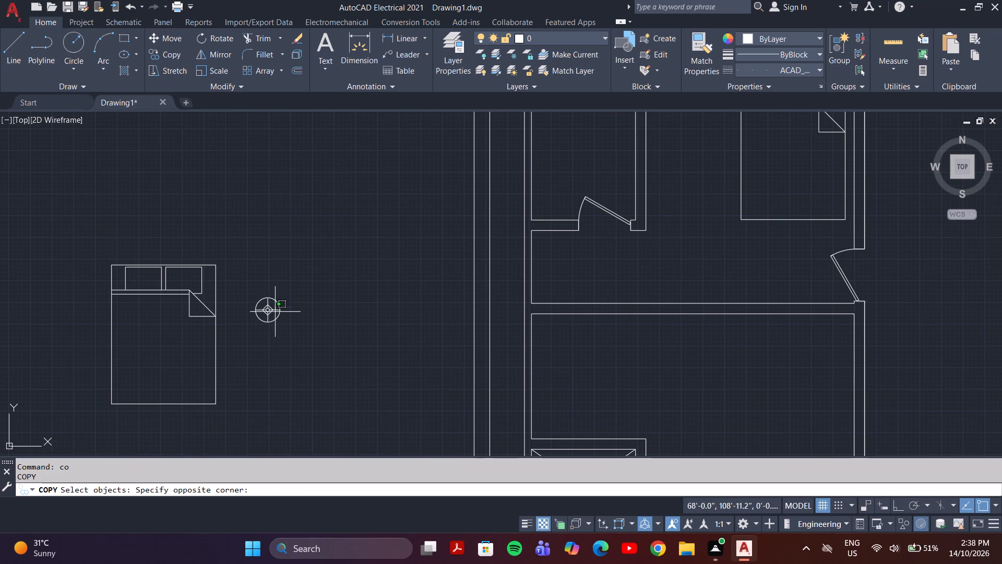
pyautogui.click(252, 323)
pyautogui.press('Return')
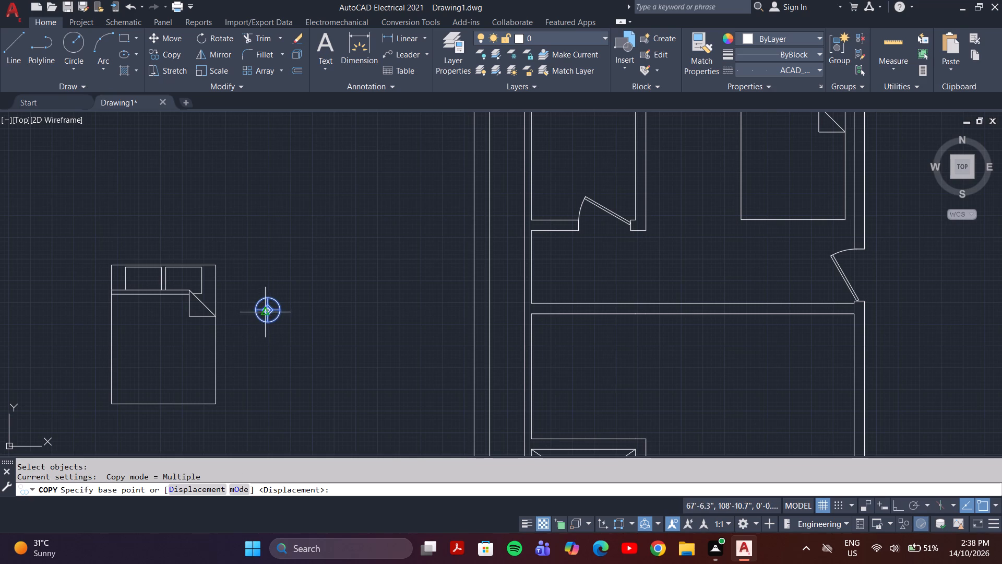
pyautogui.click(270, 310)
pyautogui.scroll(-3, 498, 311)
pyautogui.moveTo(670, 286); pyautogui.dragTo(491, 314, button='middle')
pyautogui.scroll(2, 357, 286)
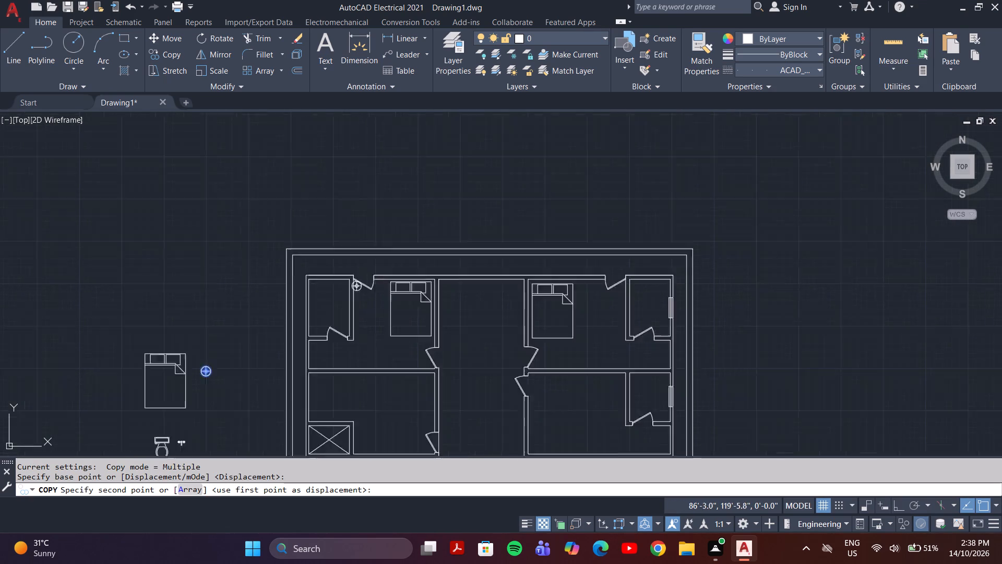
pyautogui.scroll(3, 357, 286)
pyautogui.click(495, 295)
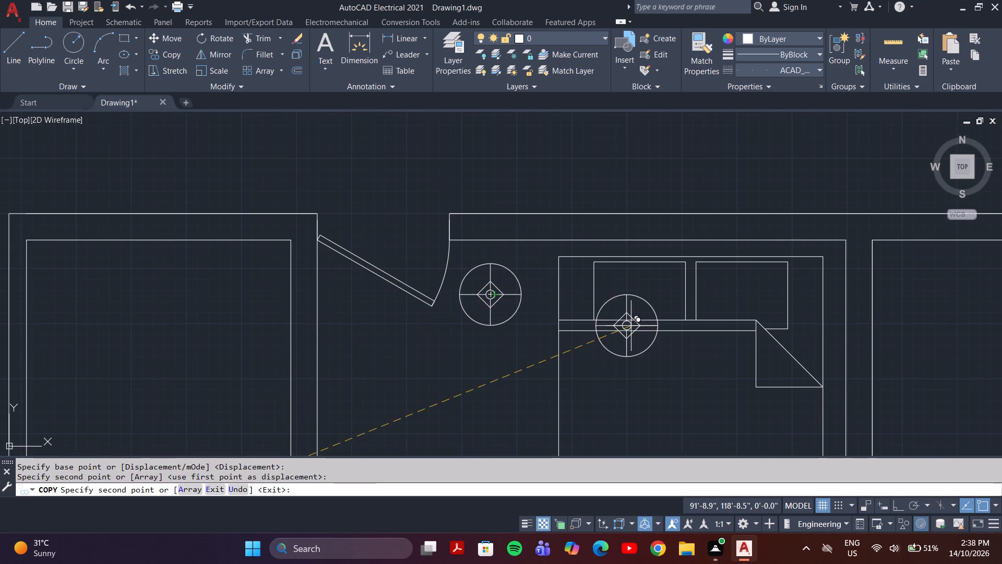
pyautogui.moveTo(631, 326); pyautogui.dragTo(287, 268, button='middle')
pyautogui.scroll(-3, 287, 268)
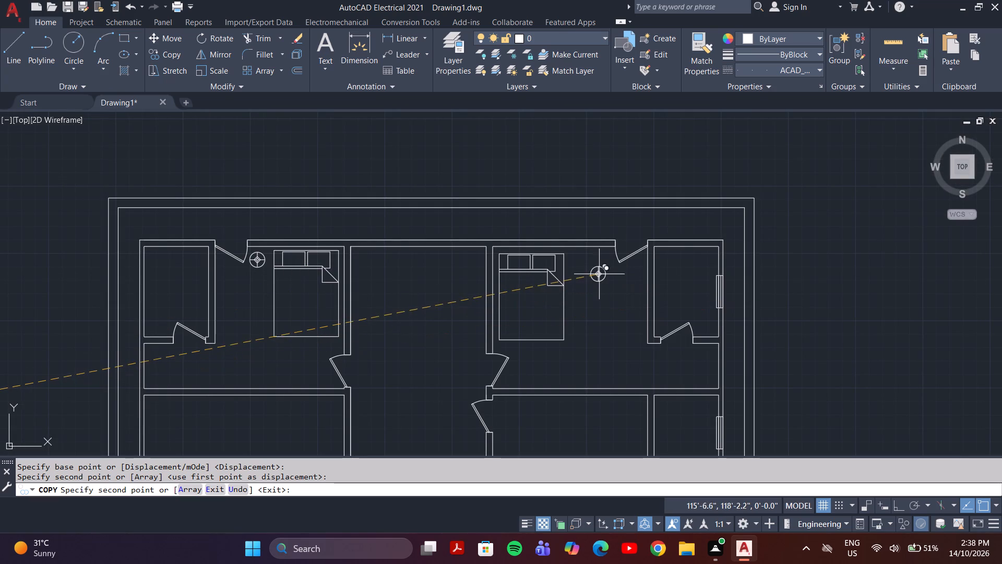
pyautogui.click(586, 264)
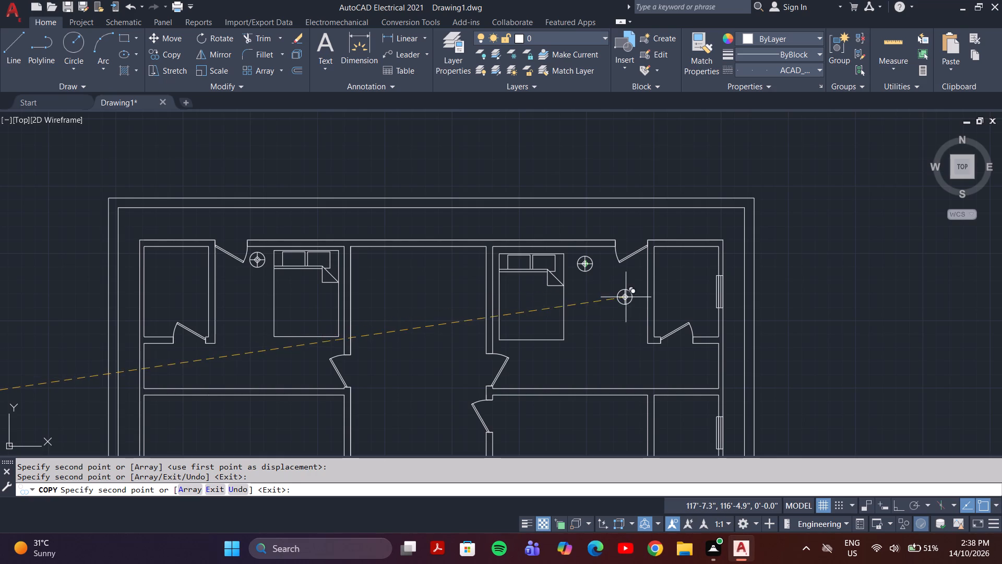
pyautogui.press('Escape')
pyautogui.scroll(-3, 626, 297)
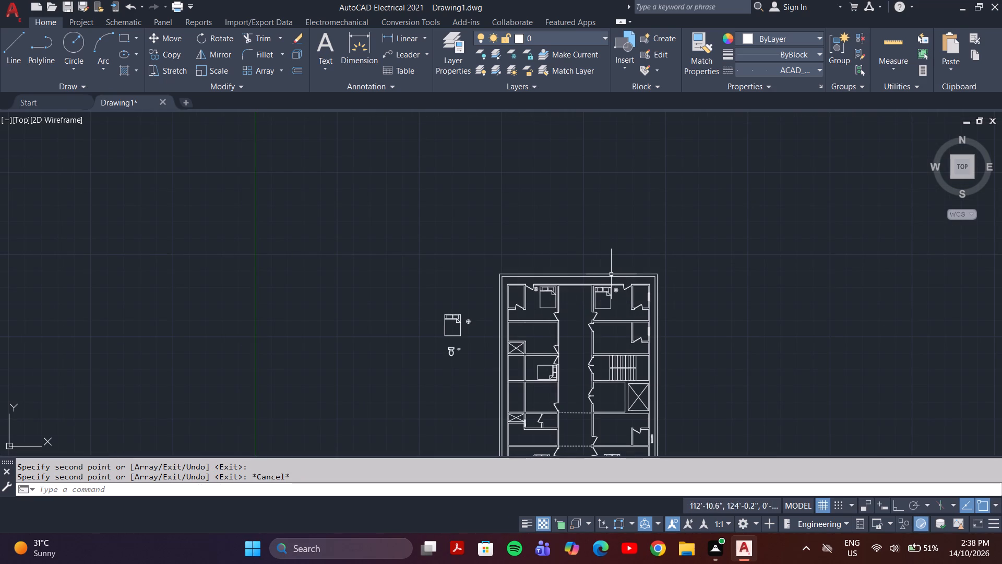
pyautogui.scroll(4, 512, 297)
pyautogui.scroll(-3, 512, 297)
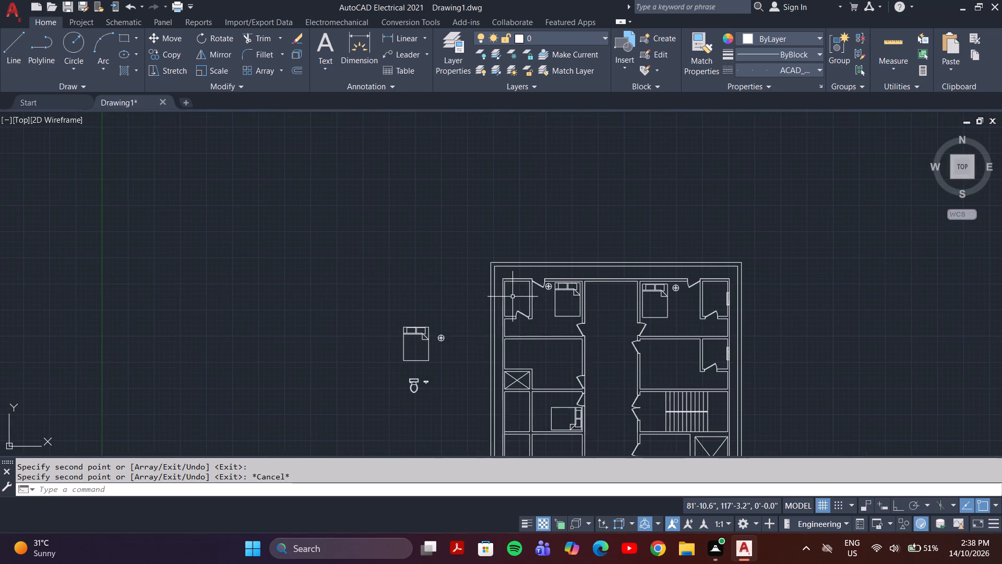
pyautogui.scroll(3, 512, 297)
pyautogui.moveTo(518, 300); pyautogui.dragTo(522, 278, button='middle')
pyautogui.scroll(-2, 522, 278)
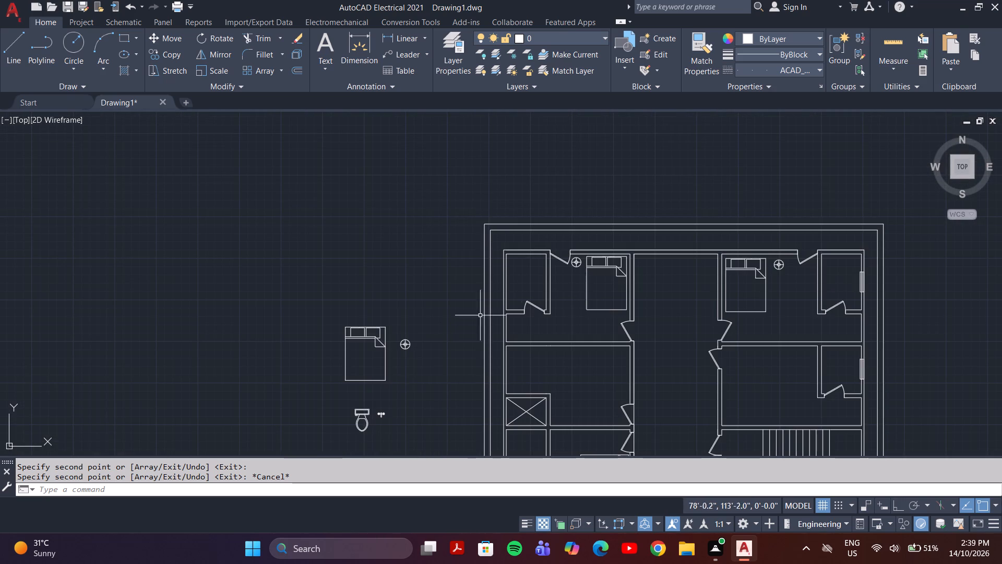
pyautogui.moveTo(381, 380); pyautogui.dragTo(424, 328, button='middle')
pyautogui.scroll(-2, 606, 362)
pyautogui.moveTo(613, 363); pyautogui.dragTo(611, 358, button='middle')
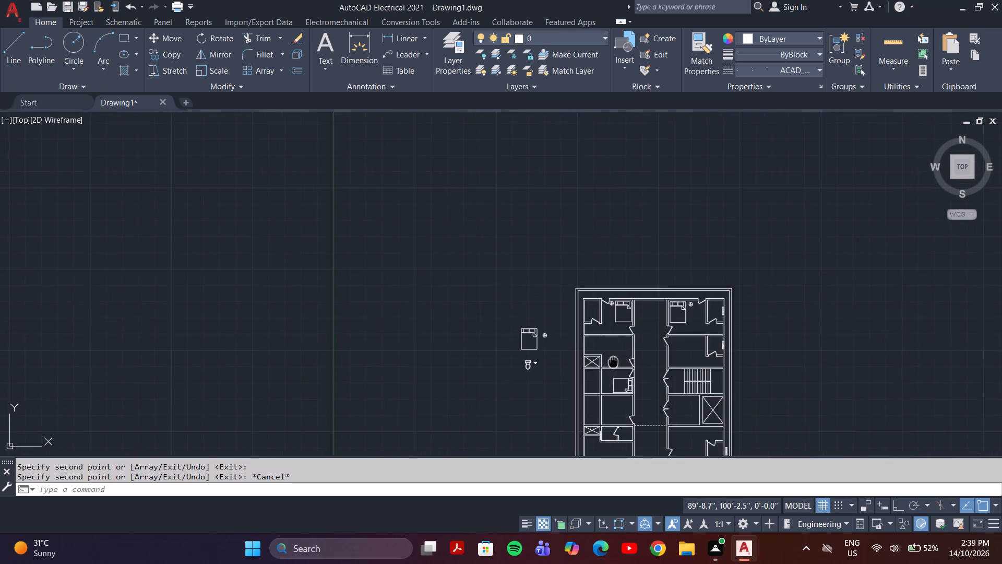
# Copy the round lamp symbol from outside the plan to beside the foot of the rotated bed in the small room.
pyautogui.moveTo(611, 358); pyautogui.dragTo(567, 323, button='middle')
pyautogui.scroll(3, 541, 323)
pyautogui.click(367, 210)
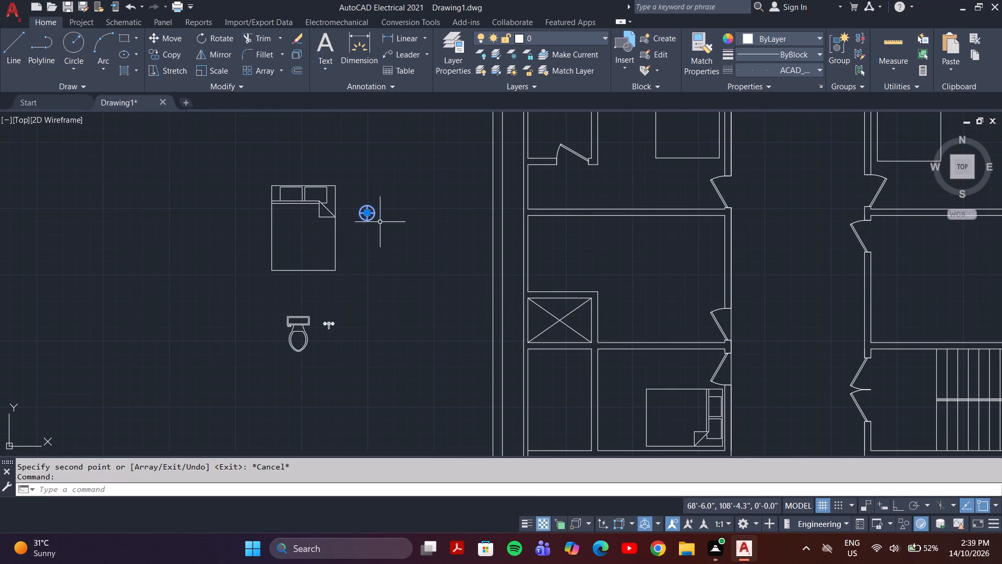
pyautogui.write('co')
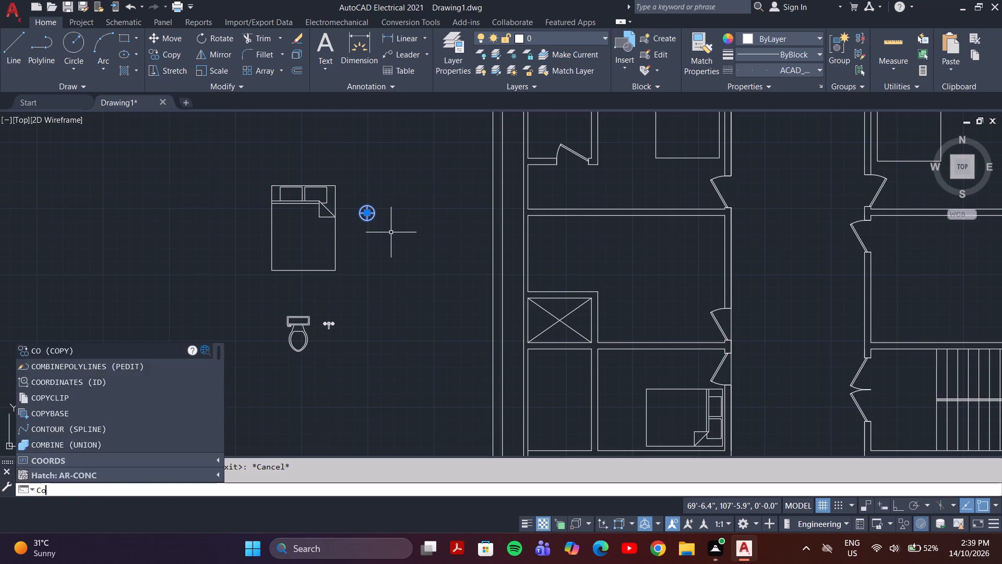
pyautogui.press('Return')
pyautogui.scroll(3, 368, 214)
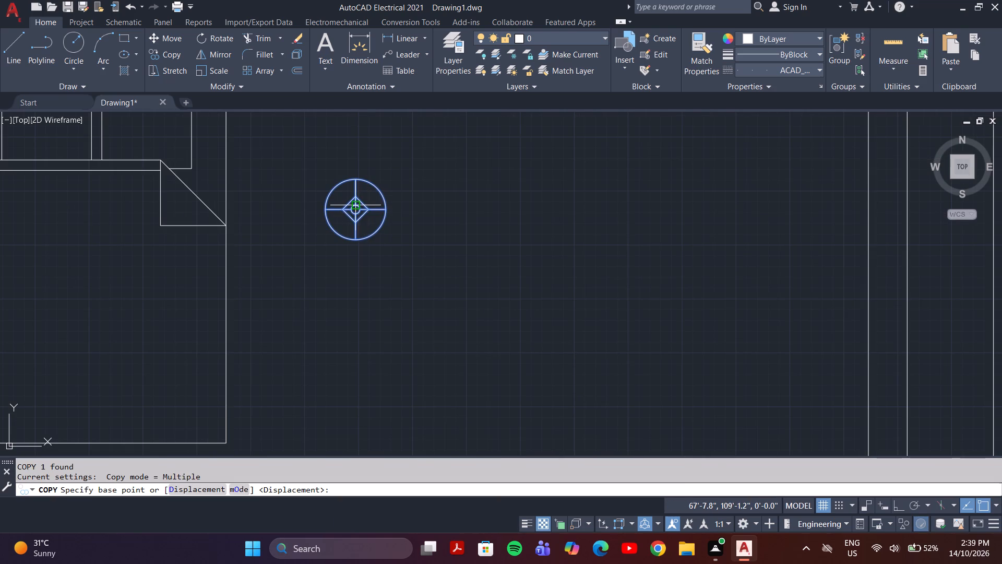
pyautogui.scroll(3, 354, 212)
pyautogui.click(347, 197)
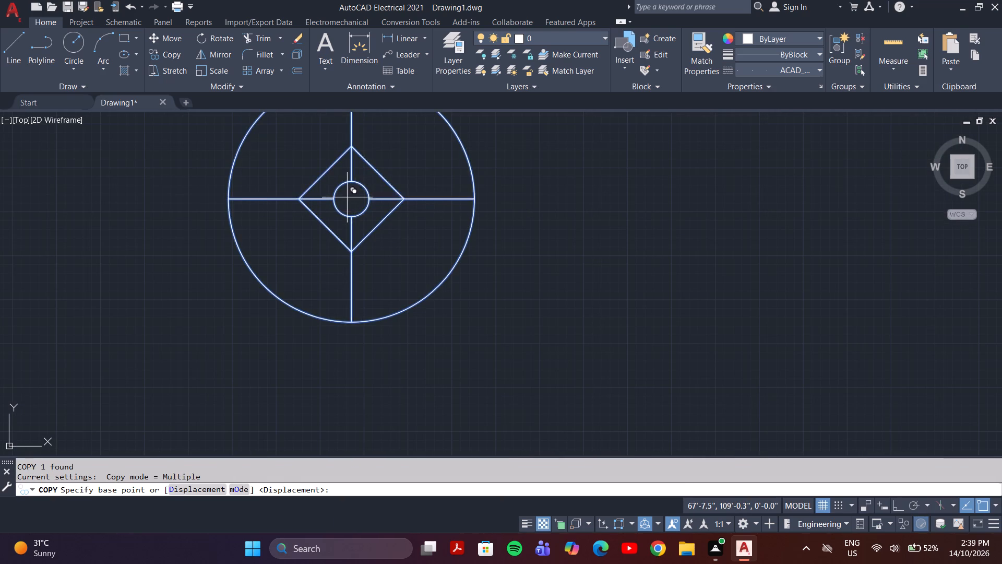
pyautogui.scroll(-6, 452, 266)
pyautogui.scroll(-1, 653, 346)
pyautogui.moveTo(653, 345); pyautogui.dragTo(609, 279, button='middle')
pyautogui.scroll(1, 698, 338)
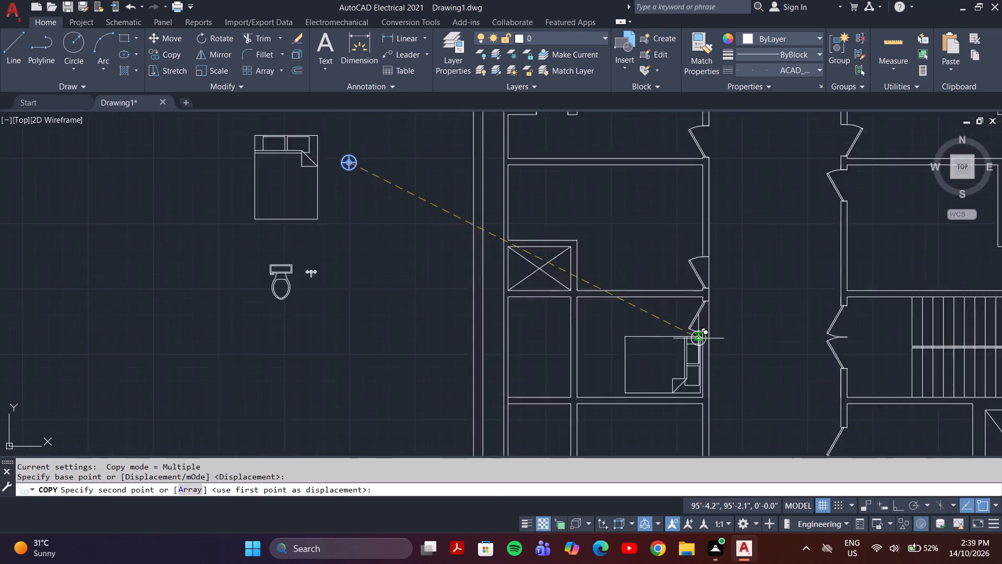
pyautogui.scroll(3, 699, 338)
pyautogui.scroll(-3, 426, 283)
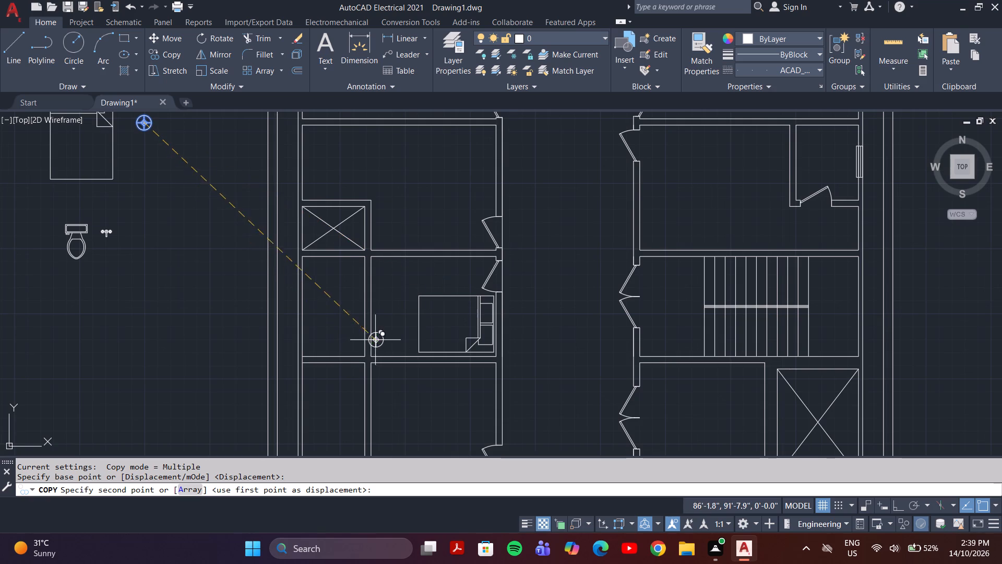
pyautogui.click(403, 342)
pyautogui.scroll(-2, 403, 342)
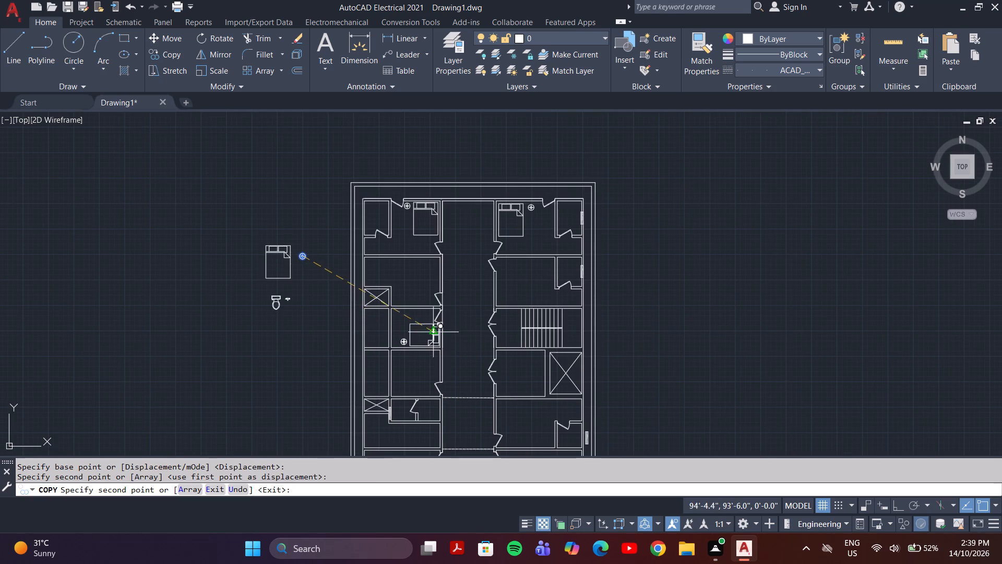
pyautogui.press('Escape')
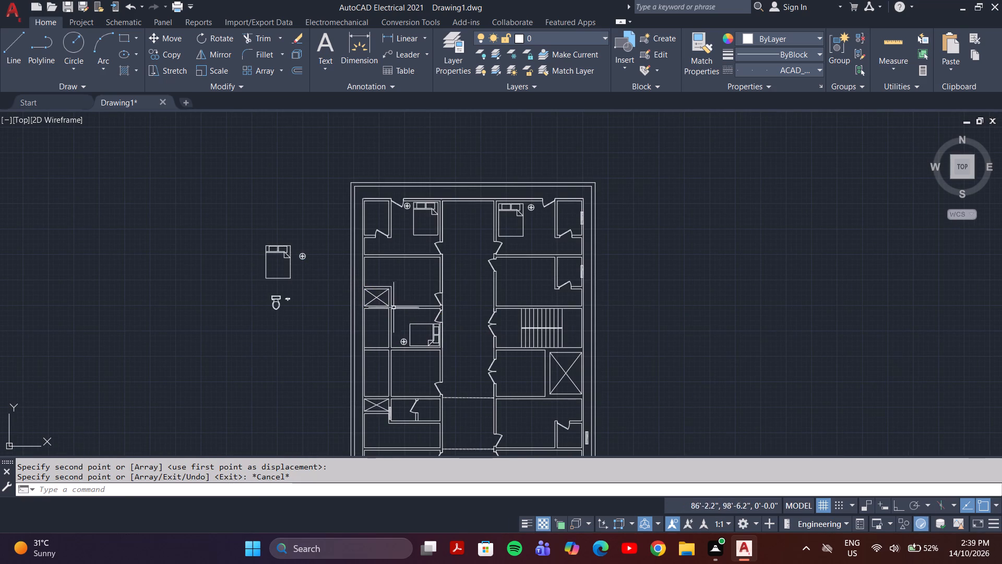
# Copy the rotated bed from the small room into the room directly south, with its headboard near the corridor wall.
pyautogui.moveTo(404, 306); pyautogui.dragTo(458, 263, button='middle')
pyautogui.scroll(3, 463, 266)
pyautogui.click(485, 299)
pyautogui.click(468, 338)
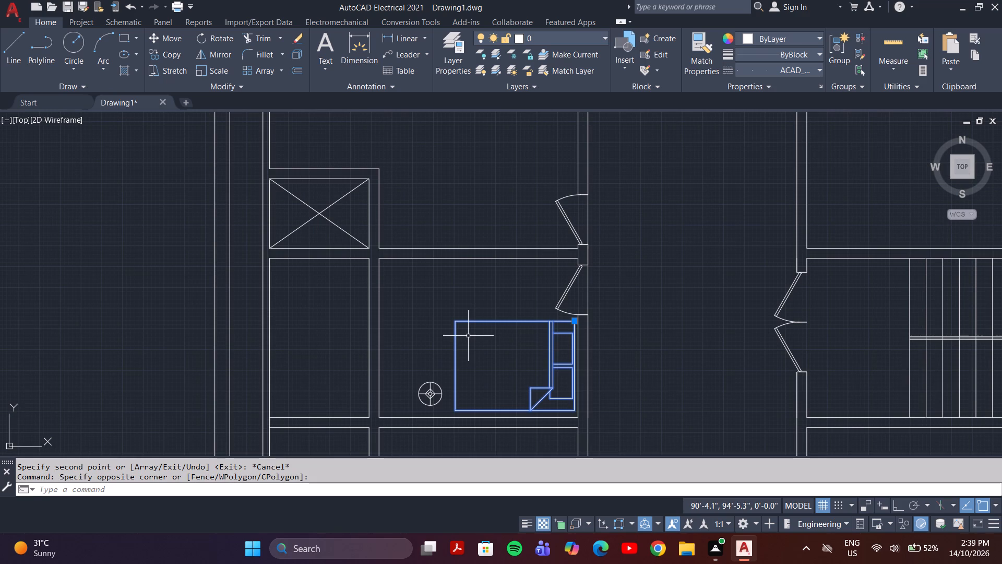
pyautogui.press('c')
pyautogui.press('o')
pyautogui.press('Return')
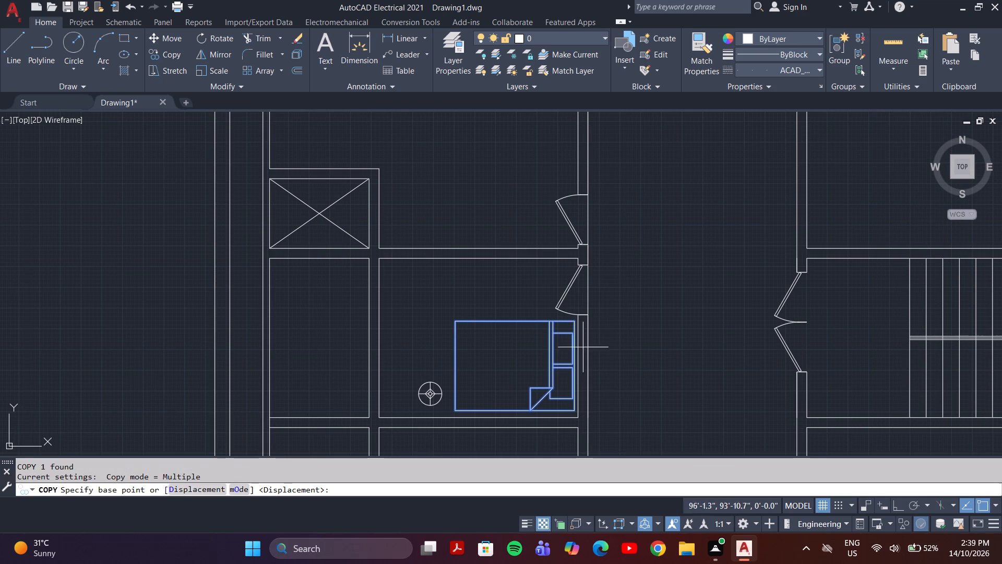
pyautogui.click(549, 350)
pyautogui.moveTo(547, 375); pyautogui.dragTo(563, 302, button='middle')
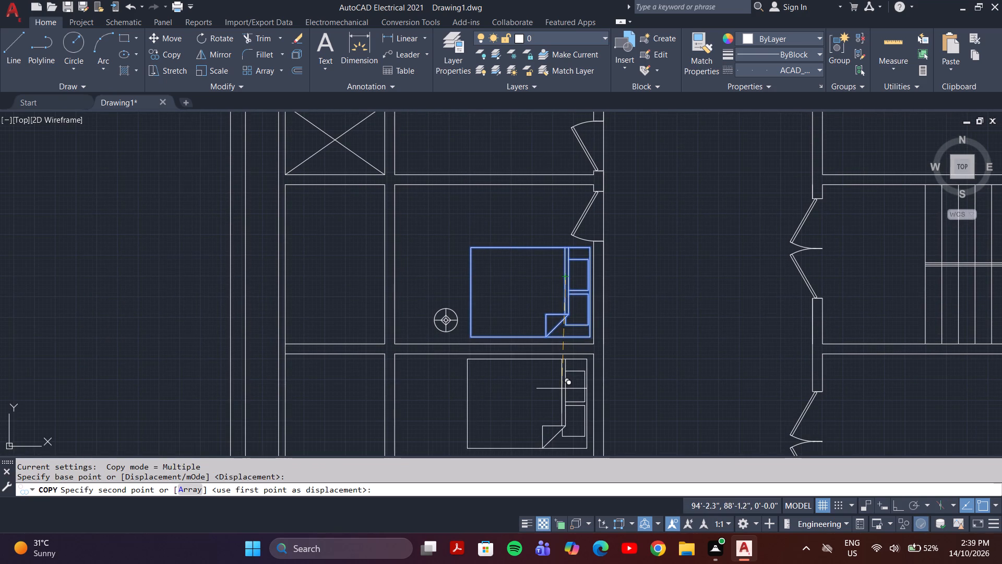
pyautogui.click(564, 389)
pyautogui.scroll(-2, 564, 389)
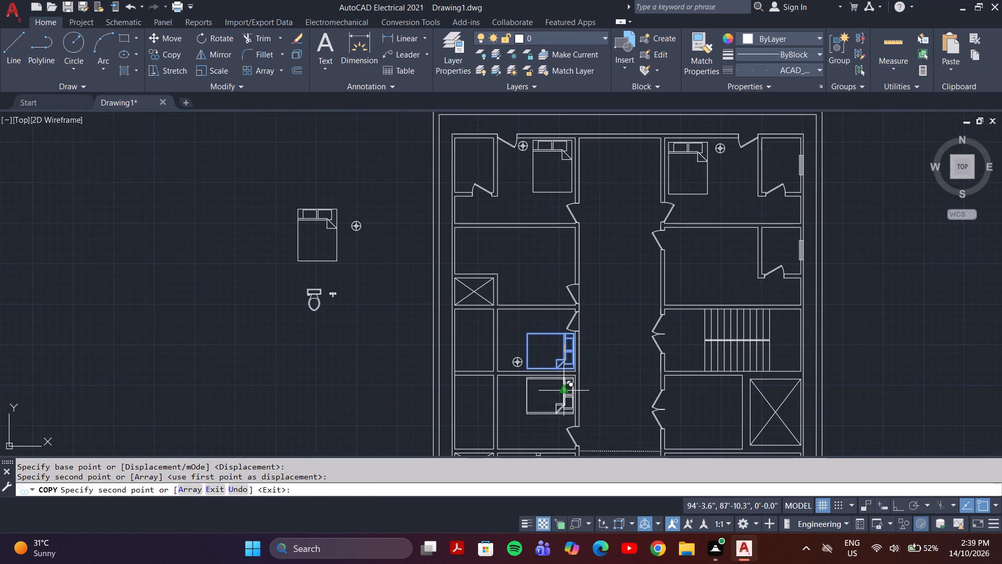
pyautogui.press('Escape')
# Copy the round lamp symbol from outside the plan to between the newly copied bed's headboard end and the door below it.
pyautogui.scroll(3, 344, 217)
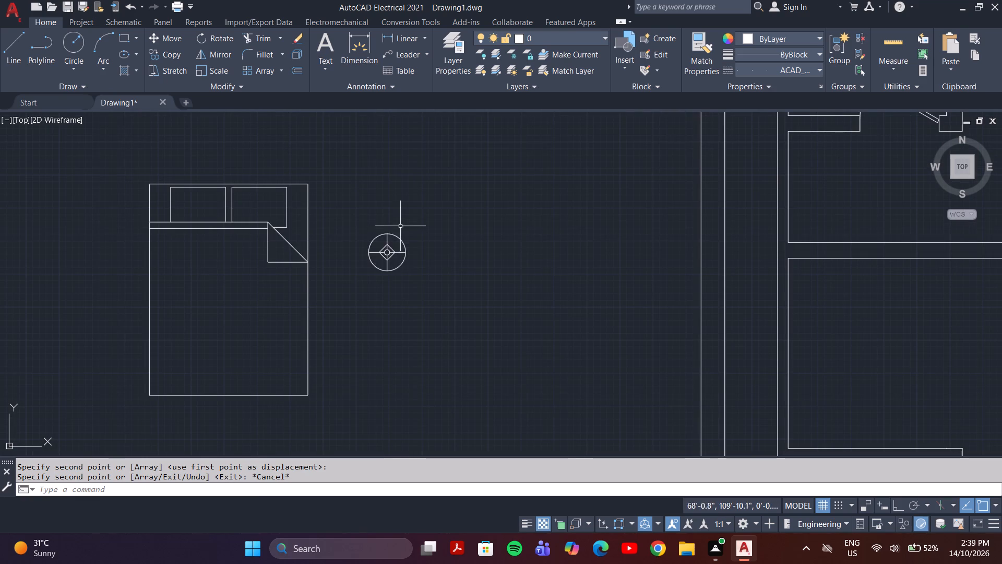
pyautogui.click(400, 226)
pyautogui.click(385, 274)
pyautogui.write('co')
pyautogui.press('Return')
pyautogui.click(387, 255)
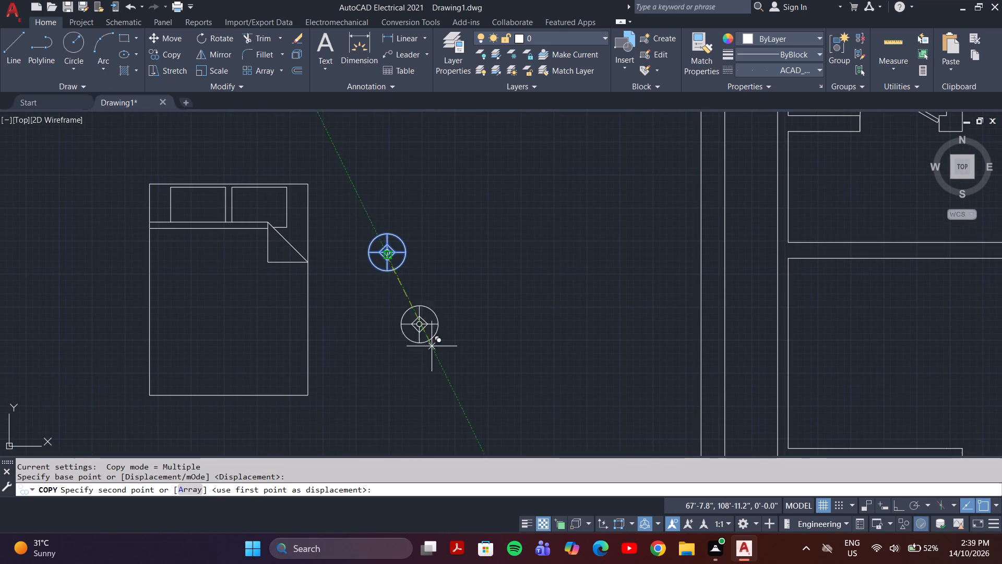
pyautogui.moveTo(463, 388); pyautogui.dragTo(401, 268, button='middle')
pyautogui.scroll(1, 401, 268)
pyautogui.scroll(-4, 406, 269)
pyautogui.moveTo(547, 365); pyautogui.dragTo(544, 310, button='middle')
pyautogui.scroll(5, 590, 384)
pyautogui.click(604, 309)
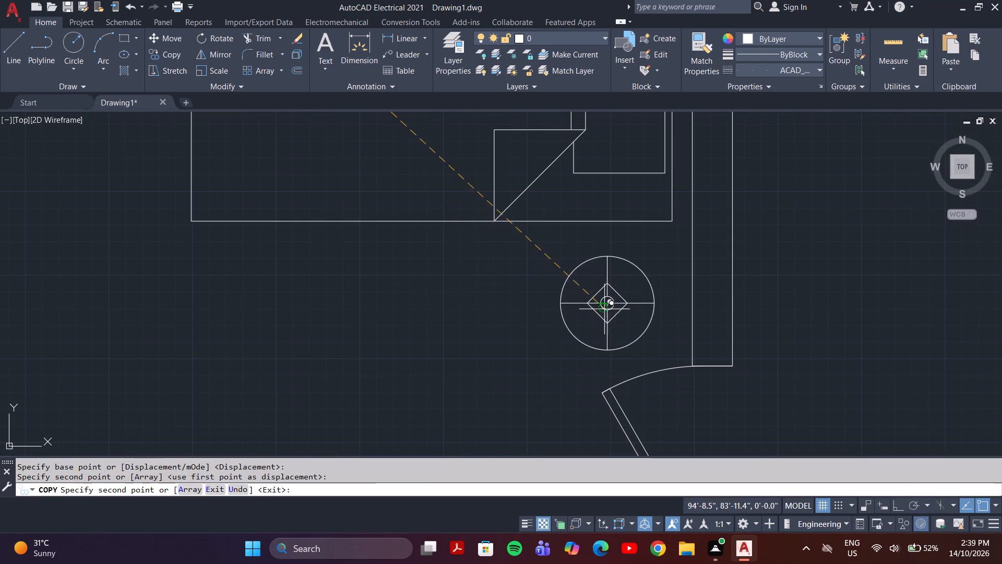
pyautogui.scroll(-3, 602, 309)
pyautogui.press('Escape')
pyautogui.scroll(-2, 556, 309)
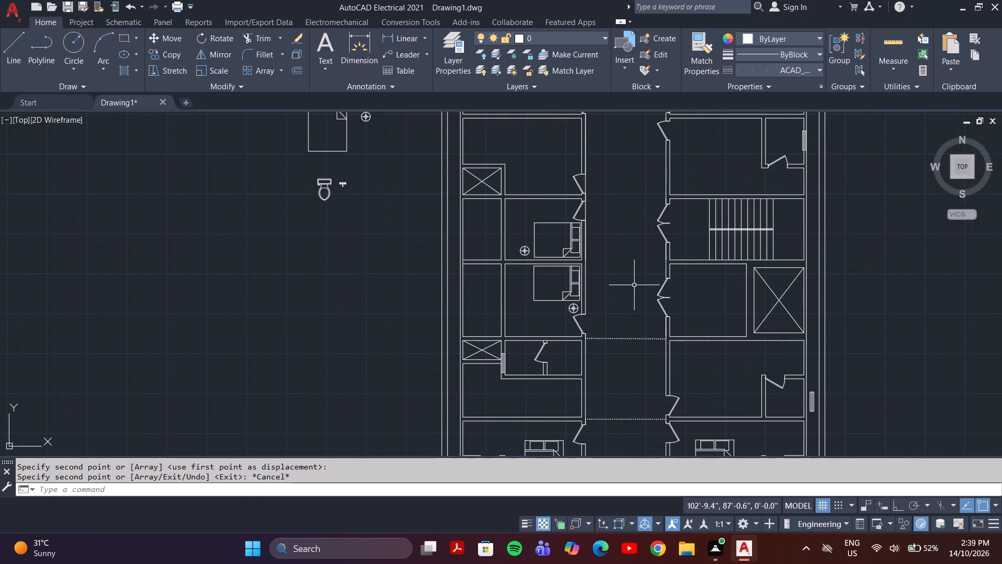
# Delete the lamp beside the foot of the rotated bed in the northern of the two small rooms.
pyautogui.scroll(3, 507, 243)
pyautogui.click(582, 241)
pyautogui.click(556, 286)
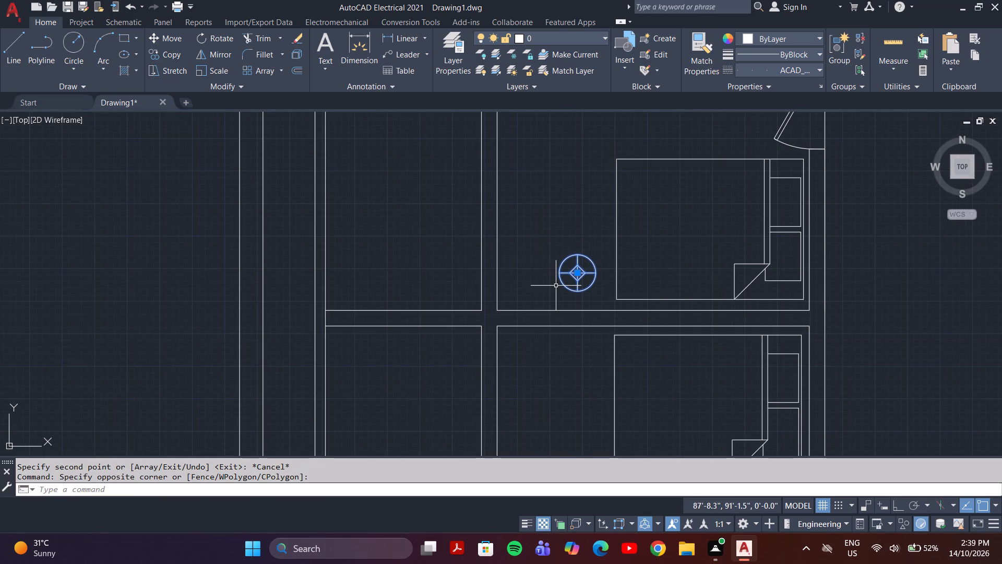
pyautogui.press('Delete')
# Rotate the bed in the southwest bedroom 90° clockwise about its upper-right corner so the pillows face east.
pyautogui.scroll(-4, 569, 285)
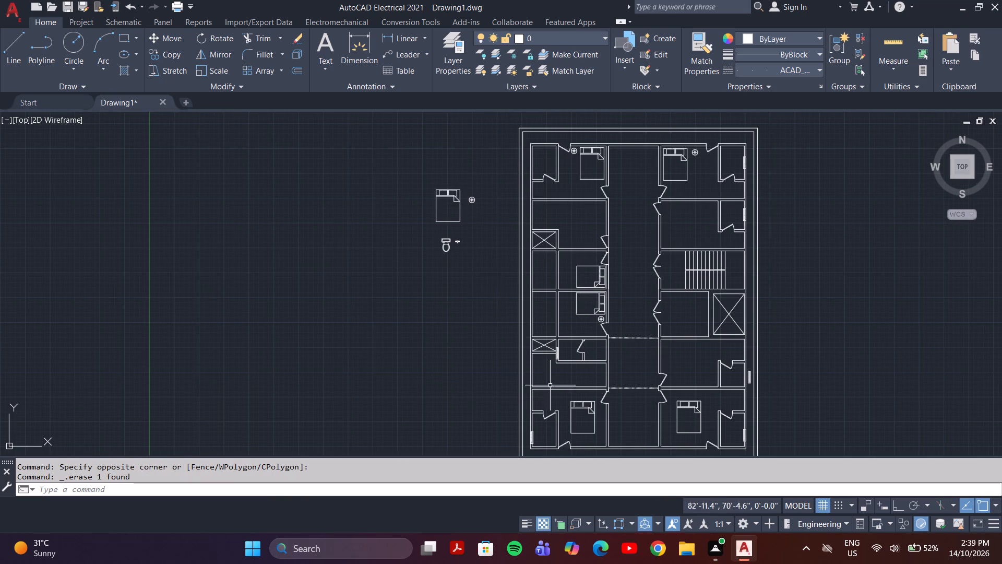
pyautogui.scroll(1, 563, 389)
pyautogui.moveTo(568, 392); pyautogui.dragTo(554, 308, button='middle')
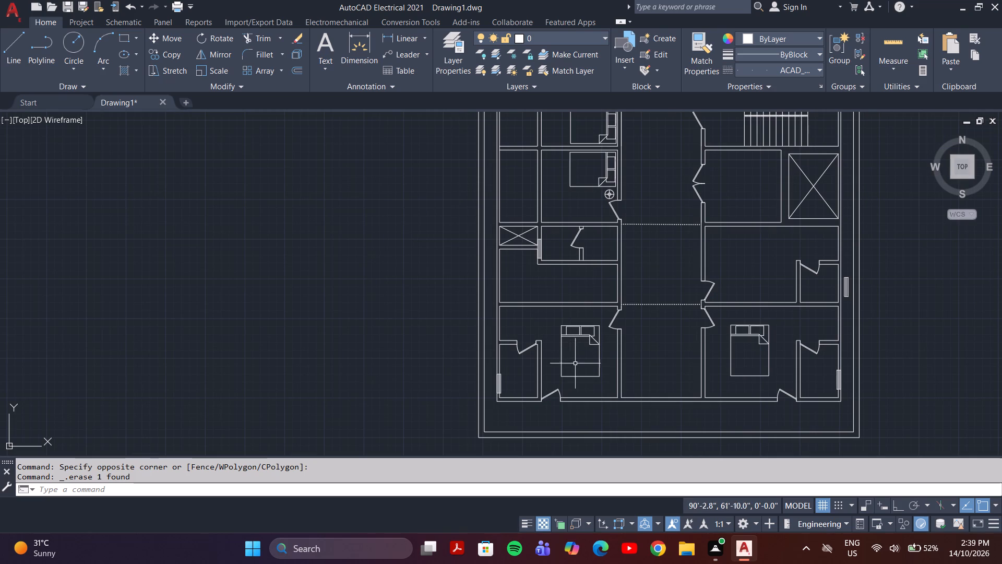
pyautogui.click(591, 314)
pyautogui.click(570, 363)
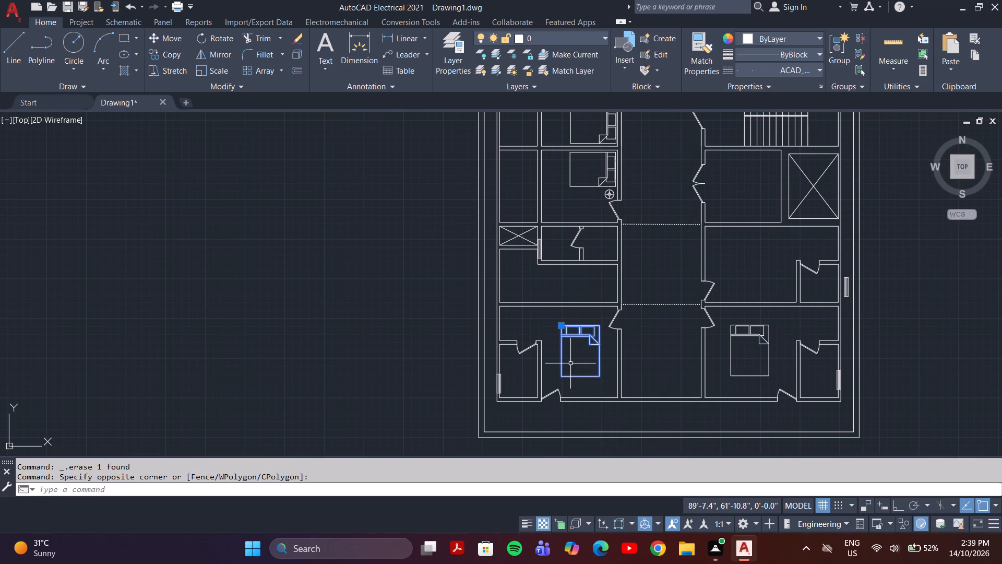
pyautogui.write('ro')
pyautogui.press('Return')
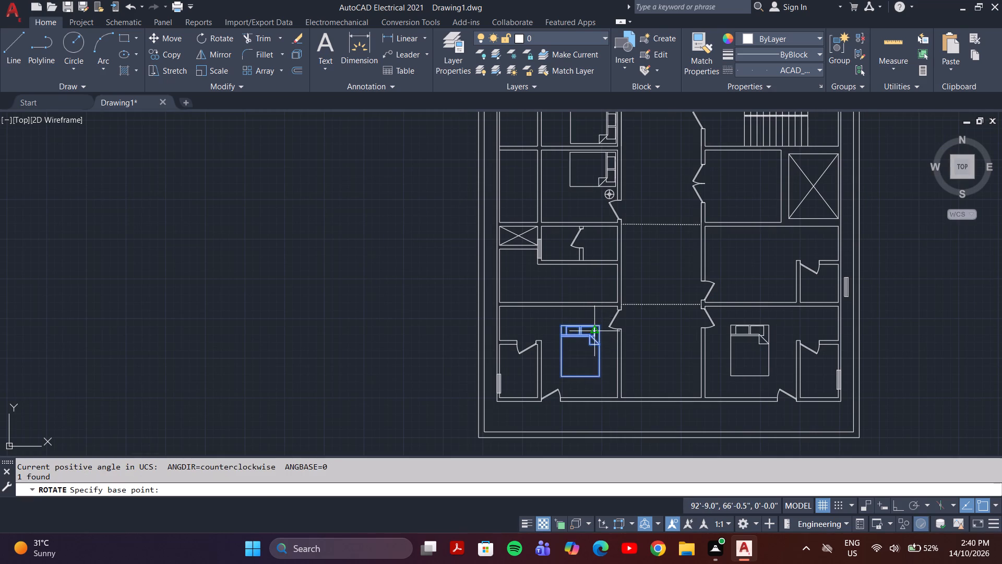
pyautogui.click(600, 323)
pyautogui.click(599, 346)
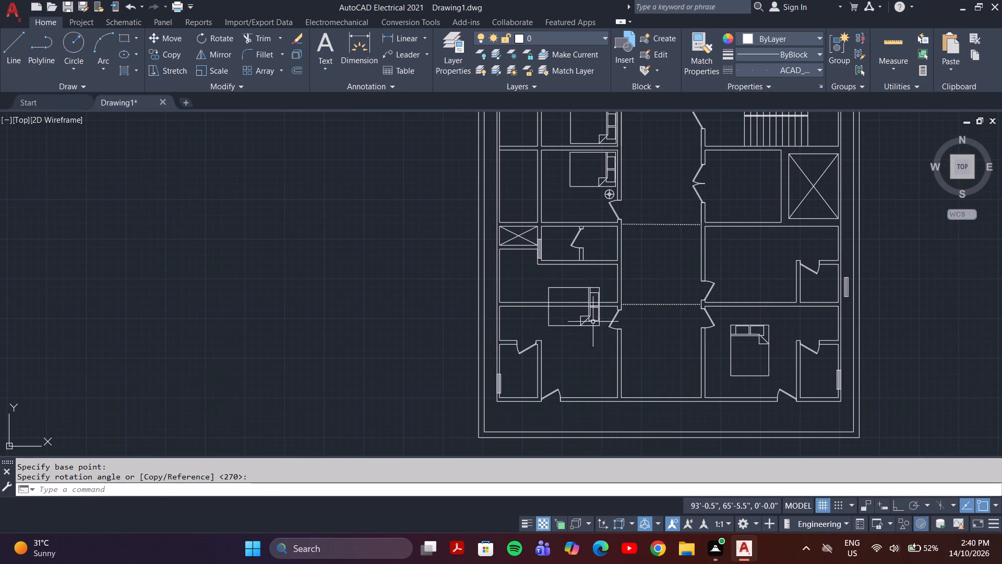
# Move the rotated bed into the southeast corner of the southwest bedroom, with its headboard near the corridor wall.
pyautogui.click(595, 284)
pyautogui.click(583, 292)
pyautogui.press('m')
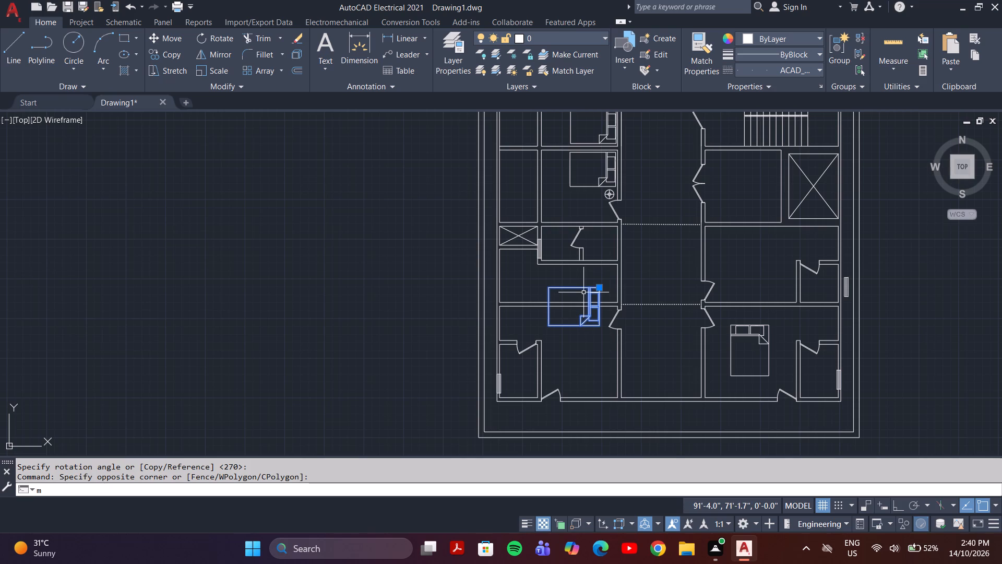
pyautogui.press('Return')
pyautogui.scroll(3, 598, 310)
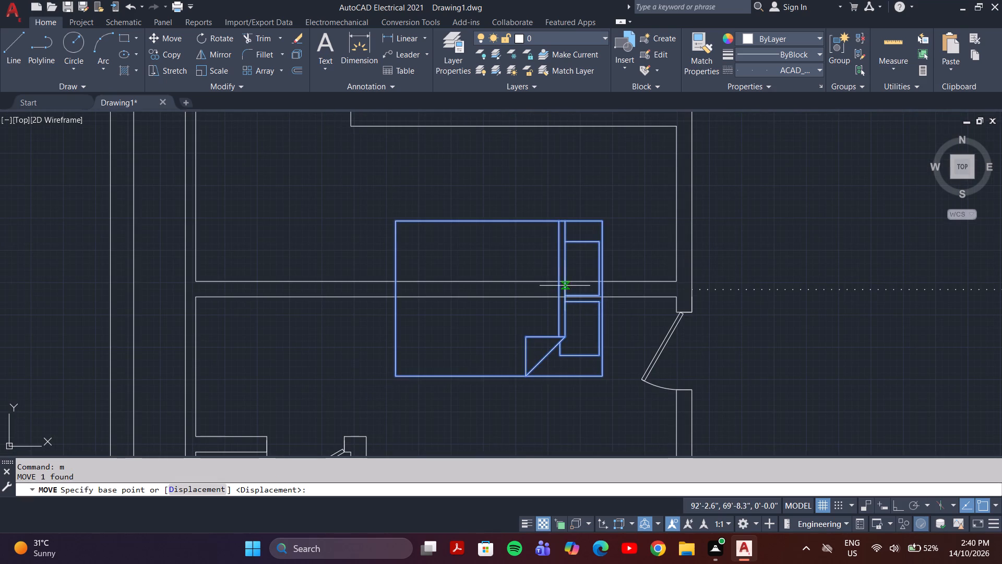
pyautogui.click(565, 286)
pyautogui.moveTo(561, 365); pyautogui.dragTo(568, 295, button='middle')
pyautogui.scroll(-1, 616, 406)
pyautogui.moveTo(616, 405); pyautogui.dragTo(621, 324, button='middle')
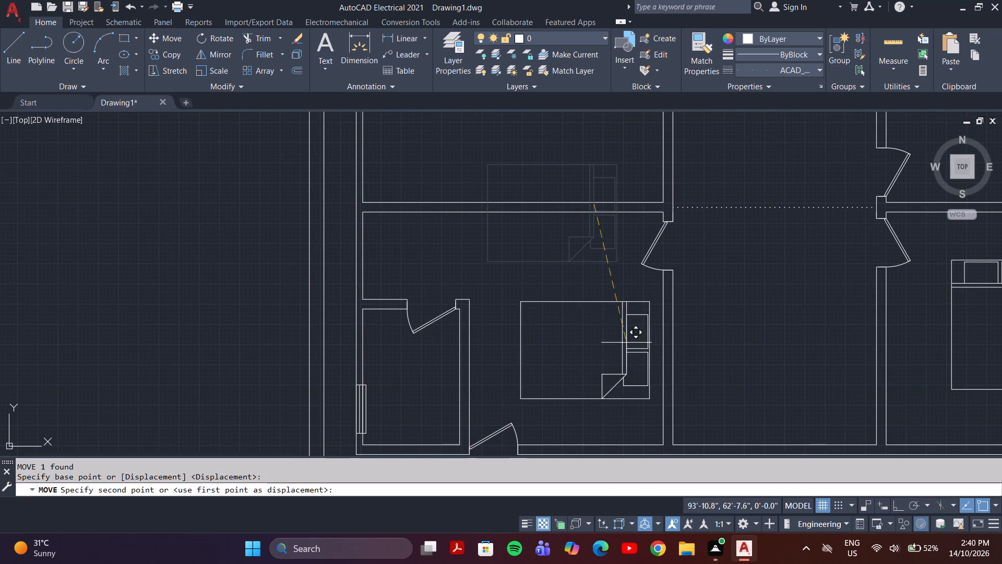
pyautogui.click(632, 375)
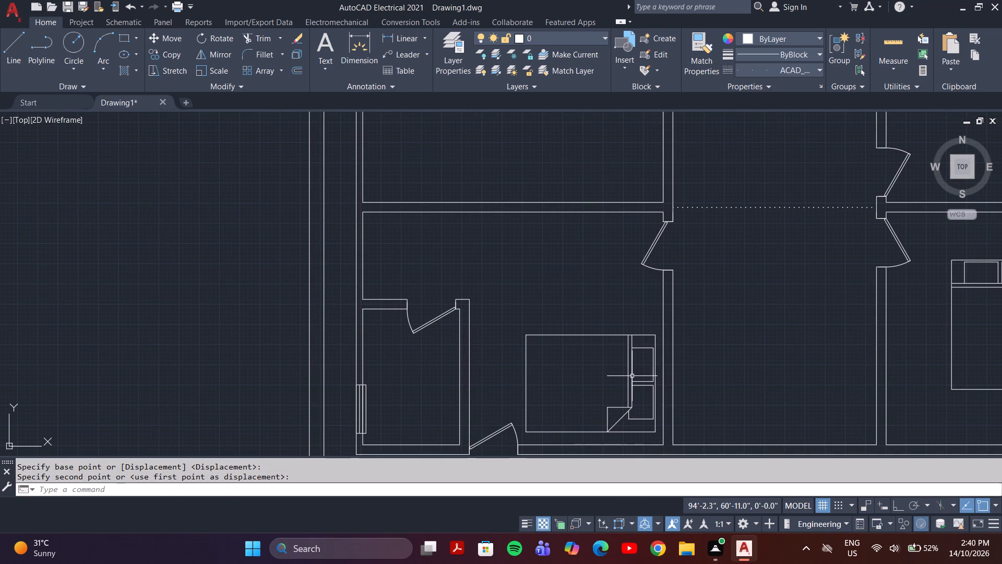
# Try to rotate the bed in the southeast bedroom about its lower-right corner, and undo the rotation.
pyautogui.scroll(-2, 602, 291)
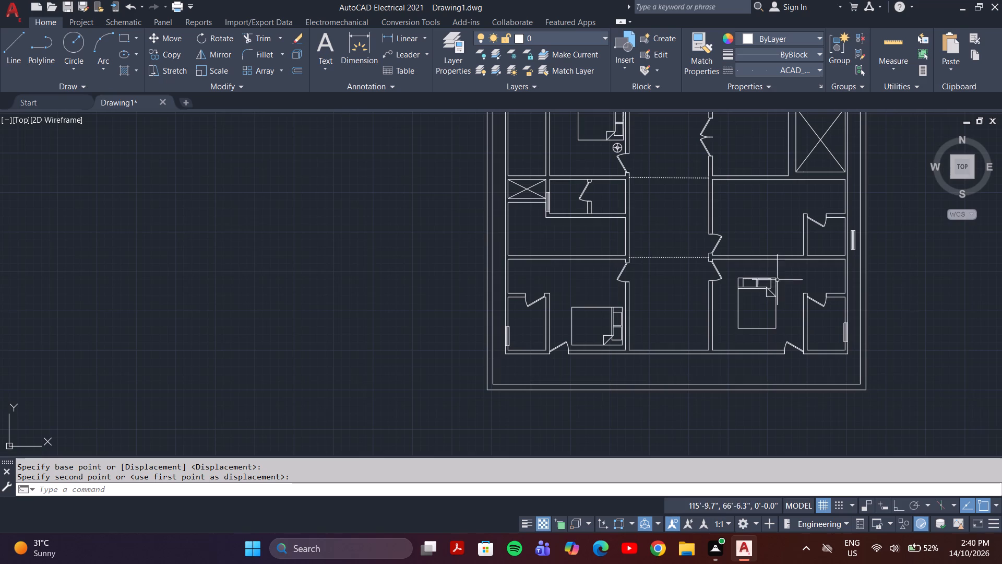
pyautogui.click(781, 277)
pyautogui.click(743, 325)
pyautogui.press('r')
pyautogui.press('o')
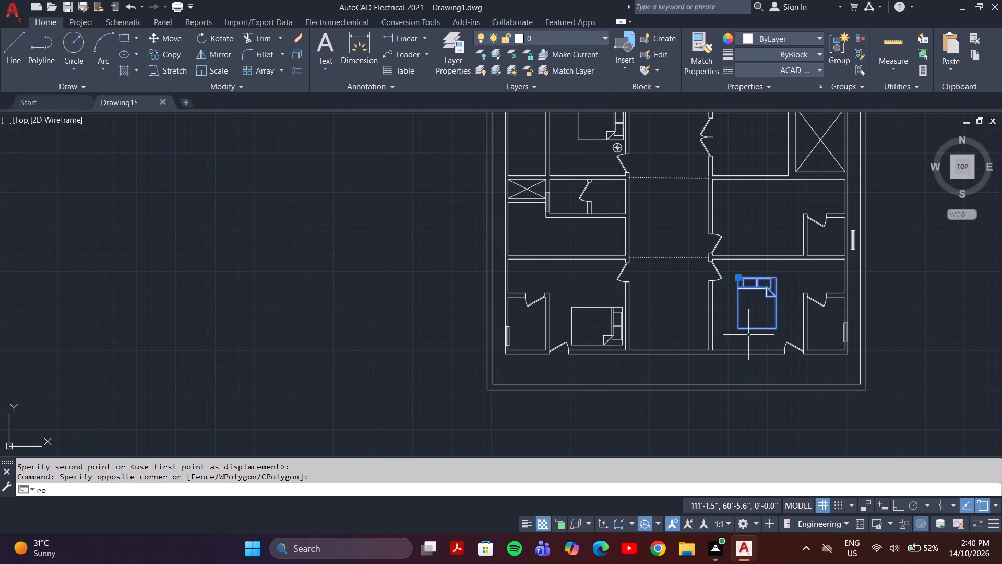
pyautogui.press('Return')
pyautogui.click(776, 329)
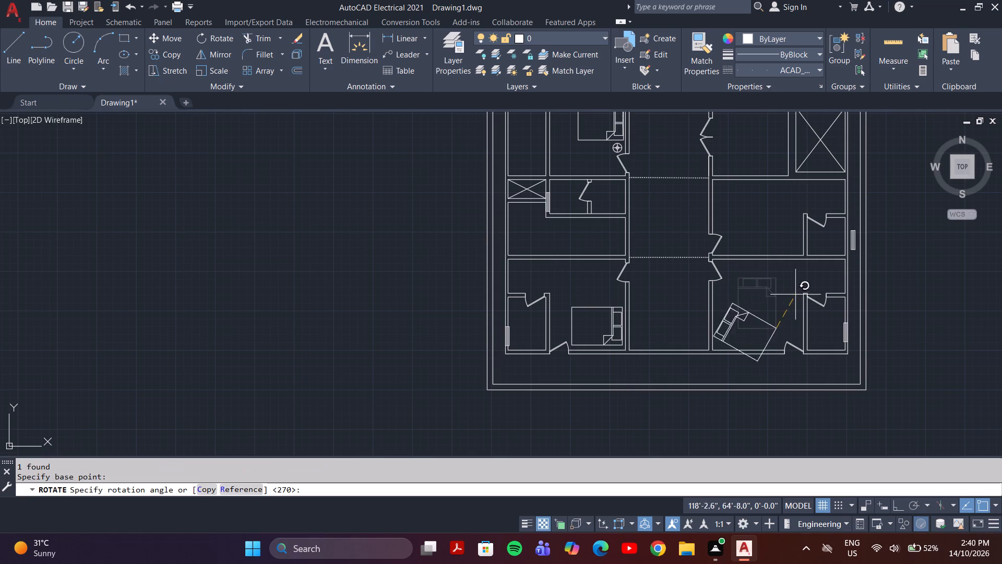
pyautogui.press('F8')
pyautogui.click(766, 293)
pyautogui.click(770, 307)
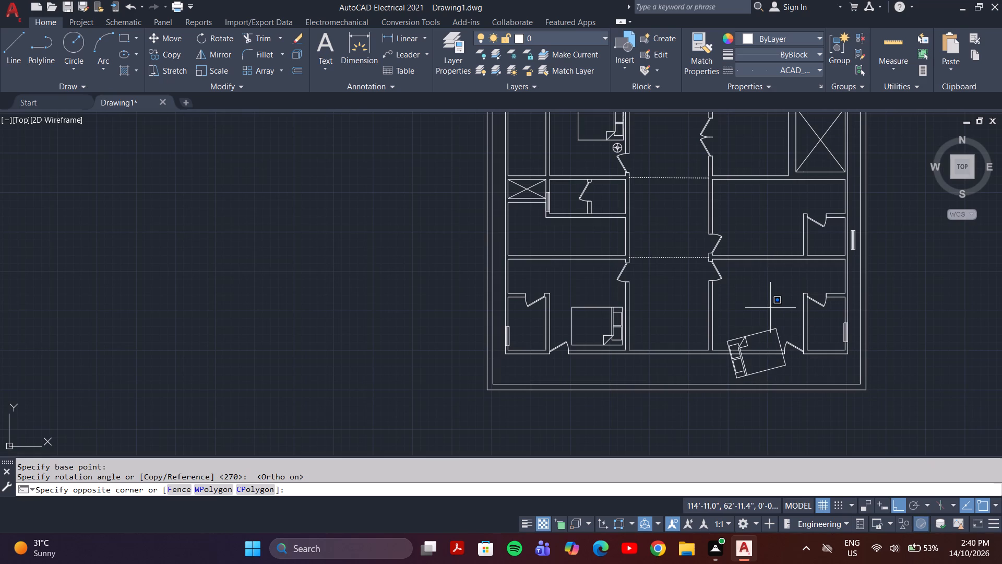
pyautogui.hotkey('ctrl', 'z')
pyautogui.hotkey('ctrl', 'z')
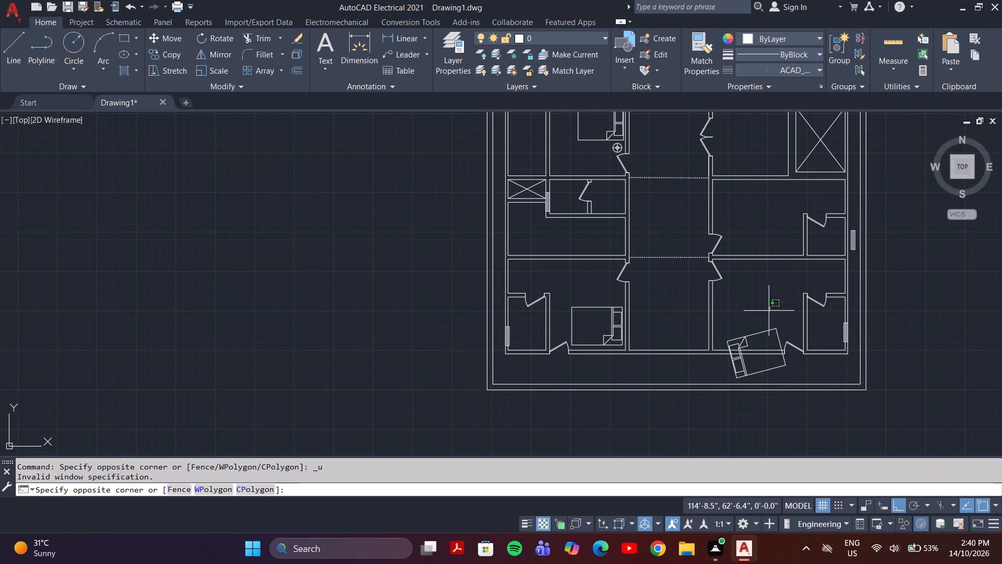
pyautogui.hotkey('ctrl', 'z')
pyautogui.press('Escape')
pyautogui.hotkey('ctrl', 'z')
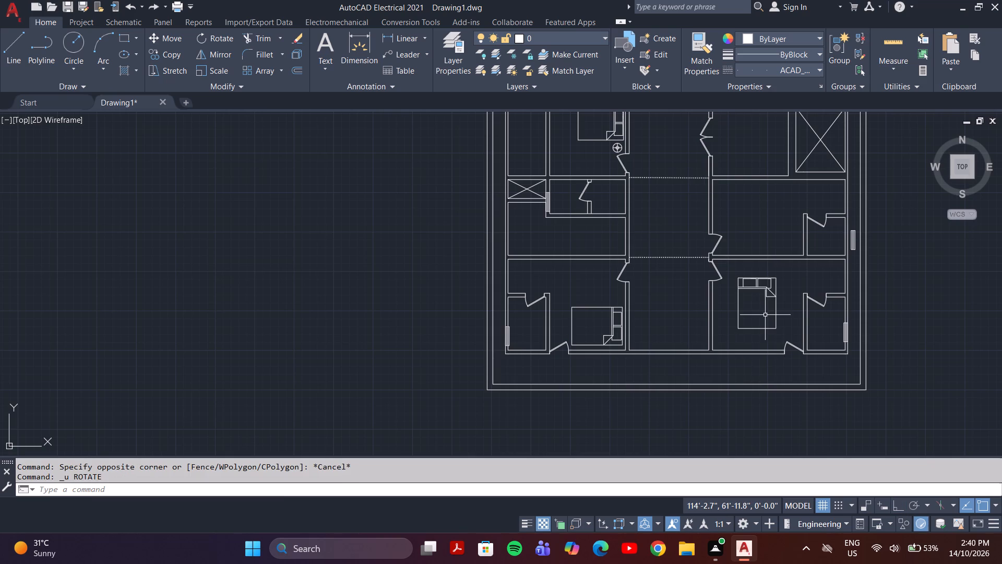
# Rotate the bed in the southeast bedroom 90° counterclockwise about its lower-right corner so the pillows face west.
pyautogui.click(780, 286)
pyautogui.click(761, 311)
pyautogui.write('ro')
pyautogui.press('Return')
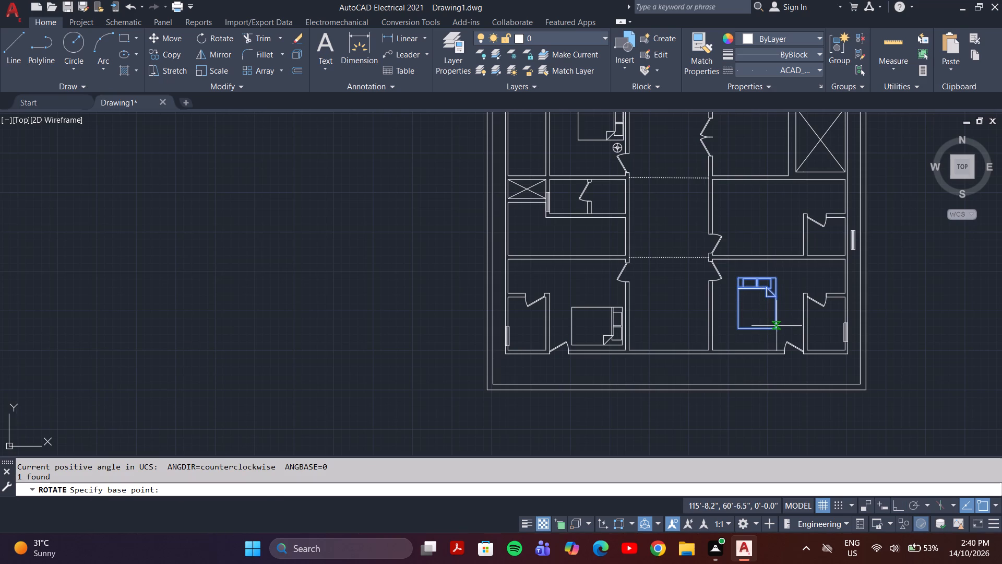
pyautogui.click(779, 332)
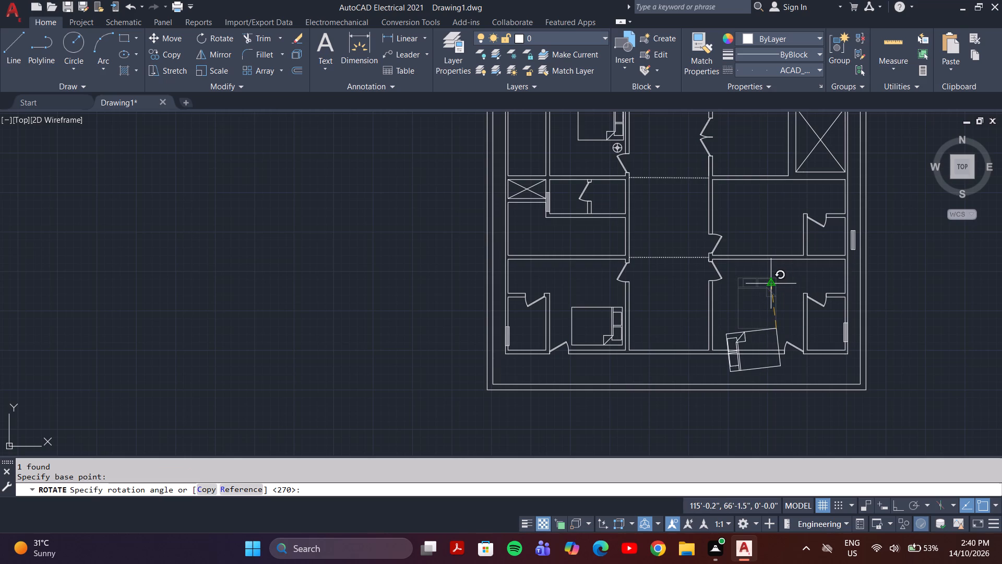
pyautogui.press('F8')
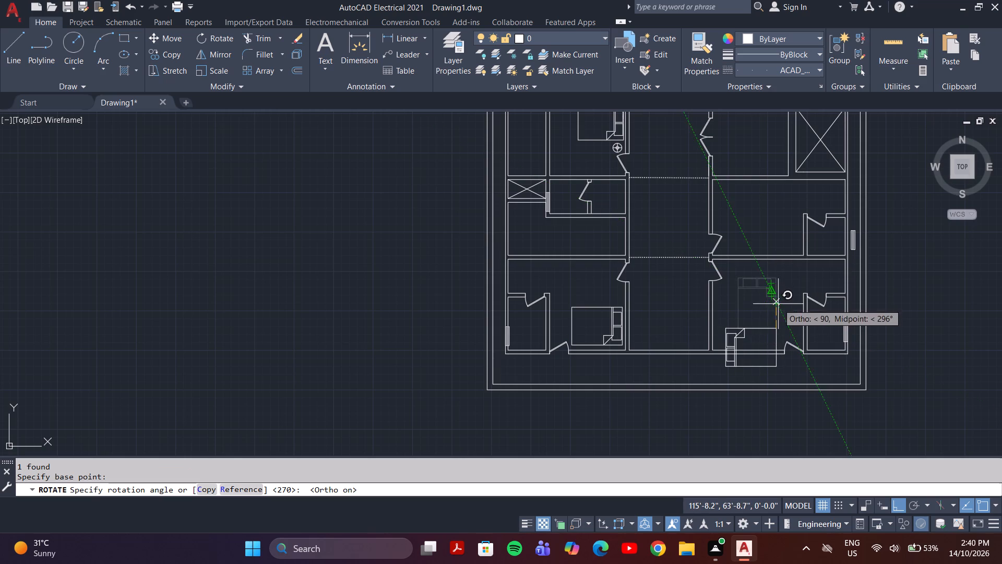
pyautogui.click(778, 325)
# Move the rotated bed into the southwest corner of the southeast bedroom, with its headboard near the corridor wall.
pyautogui.click(779, 321)
pyautogui.click(758, 335)
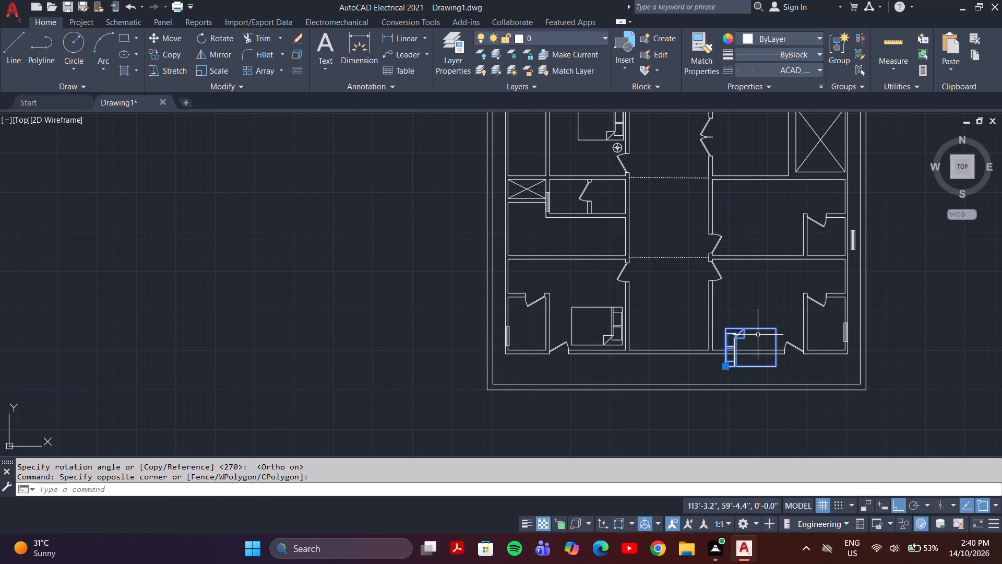
pyautogui.press('m')
pyautogui.press('Return')
pyautogui.click(741, 337)
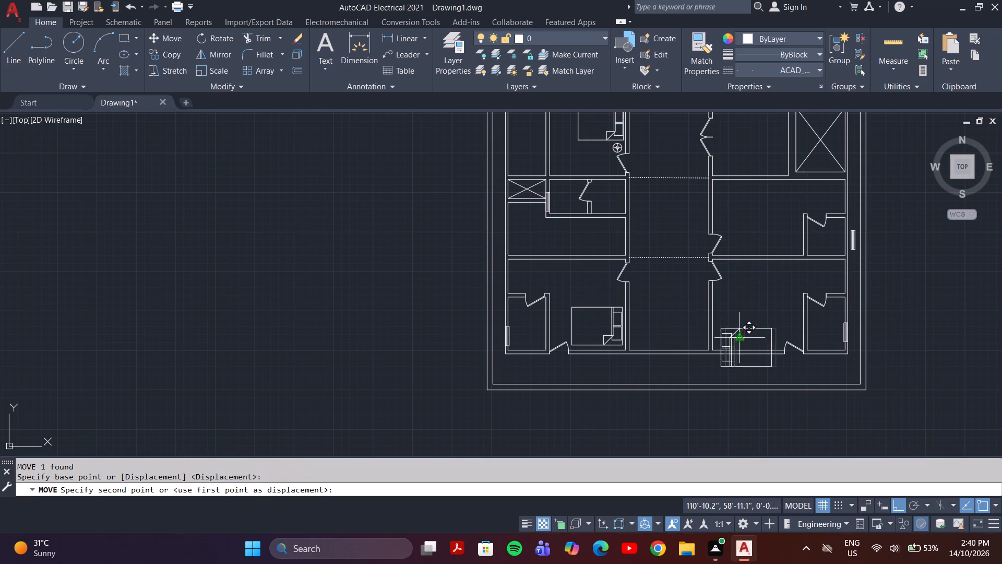
pyautogui.press('F8')
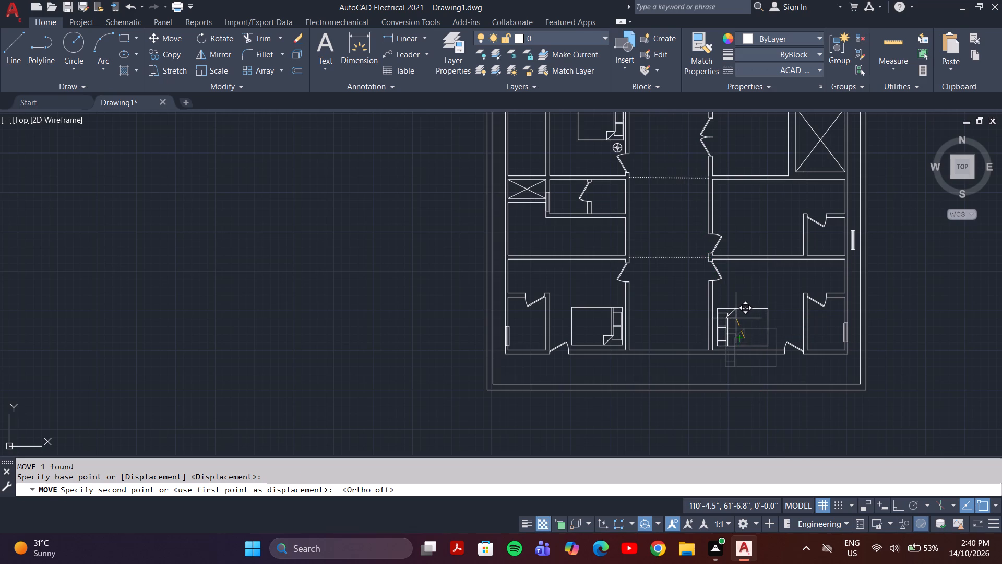
pyautogui.click(736, 318)
# Copy the lamp from outside the plan to the north side of the beds in the southwest and southeast bedrooms, near the corridor walls.
pyautogui.scroll(-2, 650, 305)
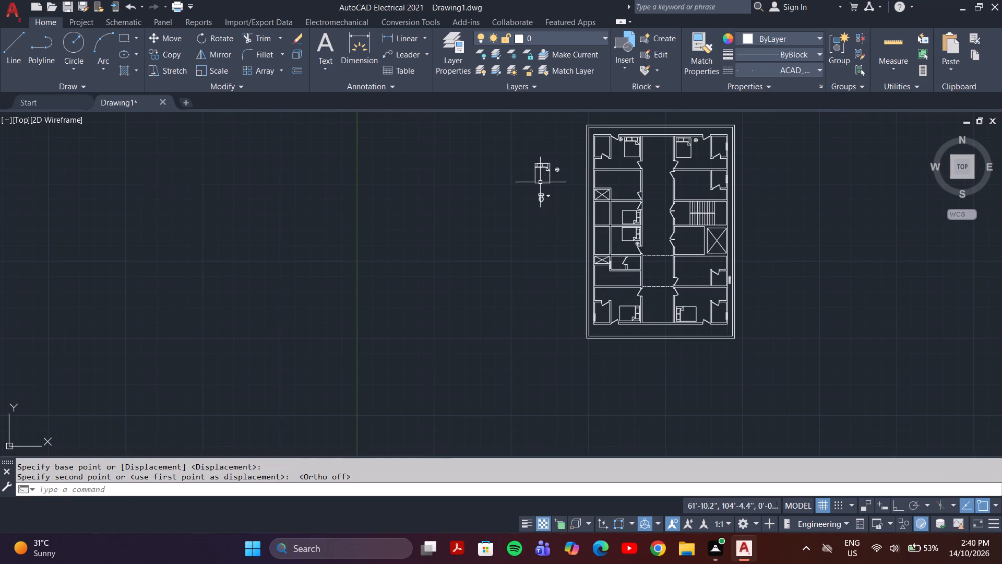
pyautogui.scroll(2, 545, 172)
pyautogui.click(574, 167)
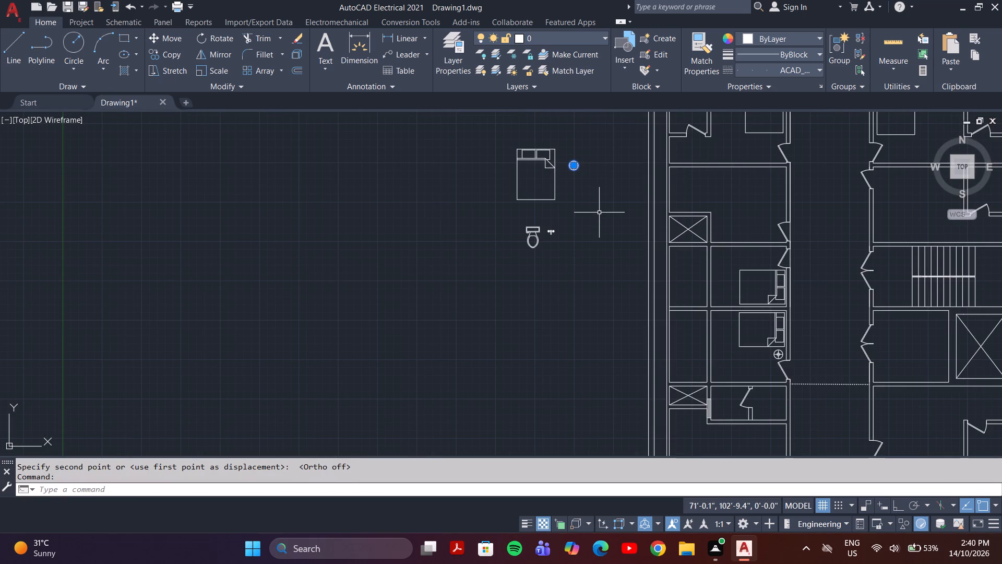
pyautogui.write('co')
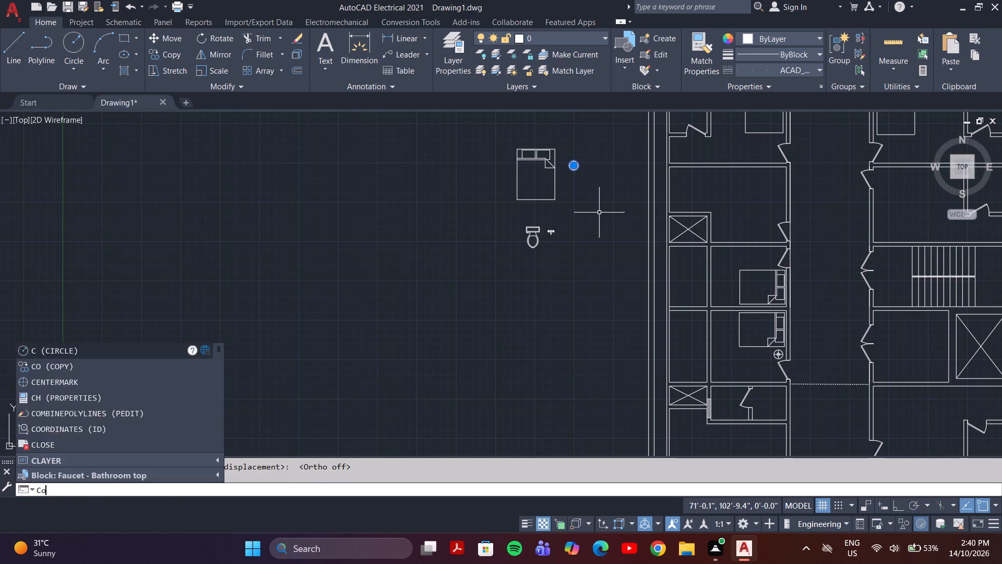
pyautogui.press('Return')
pyautogui.scroll(2, 583, 175)
pyautogui.moveTo(559, 150); pyautogui.dragTo(562, 155)
pyautogui.moveTo(586, 258); pyautogui.dragTo(460, 174, button='middle')
pyautogui.scroll(-3, 506, 219)
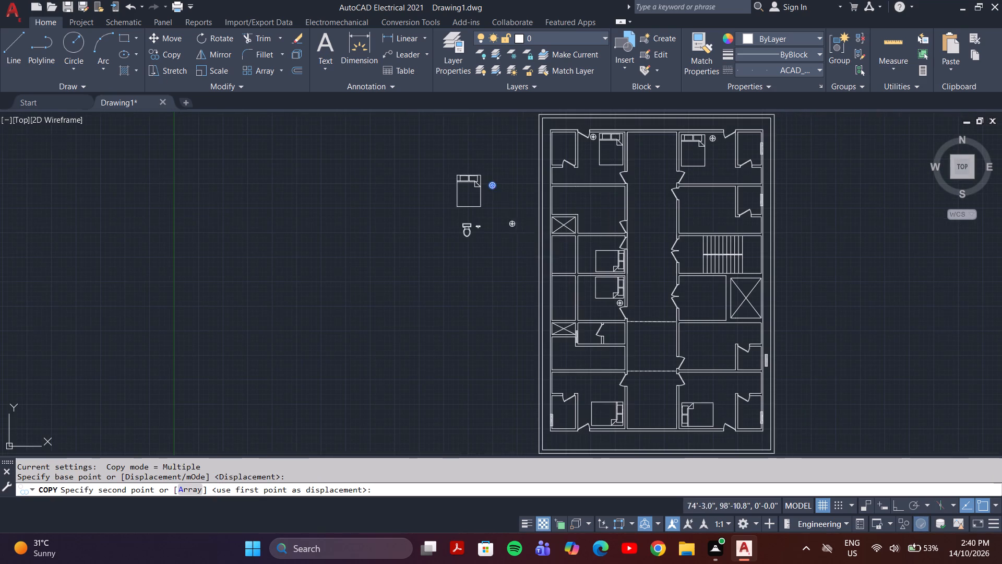
pyautogui.scroll(3, 600, 389)
pyautogui.moveTo(666, 414); pyautogui.dragTo(662, 380, button='middle')
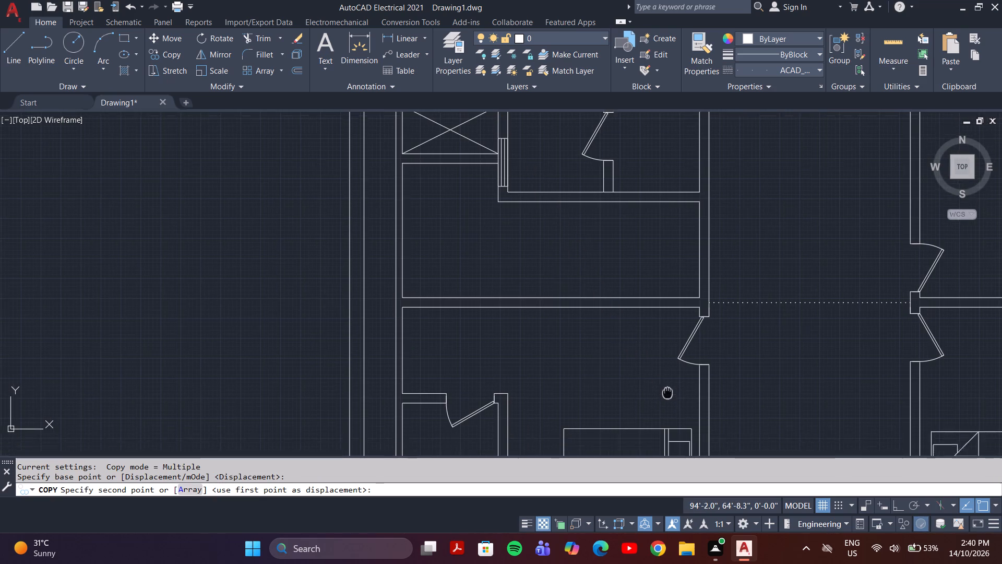
pyautogui.moveTo(662, 380); pyautogui.dragTo(649, 354, button='middle')
pyautogui.click(661, 359)
pyautogui.moveTo(786, 363); pyautogui.dragTo(555, 302, button='middle')
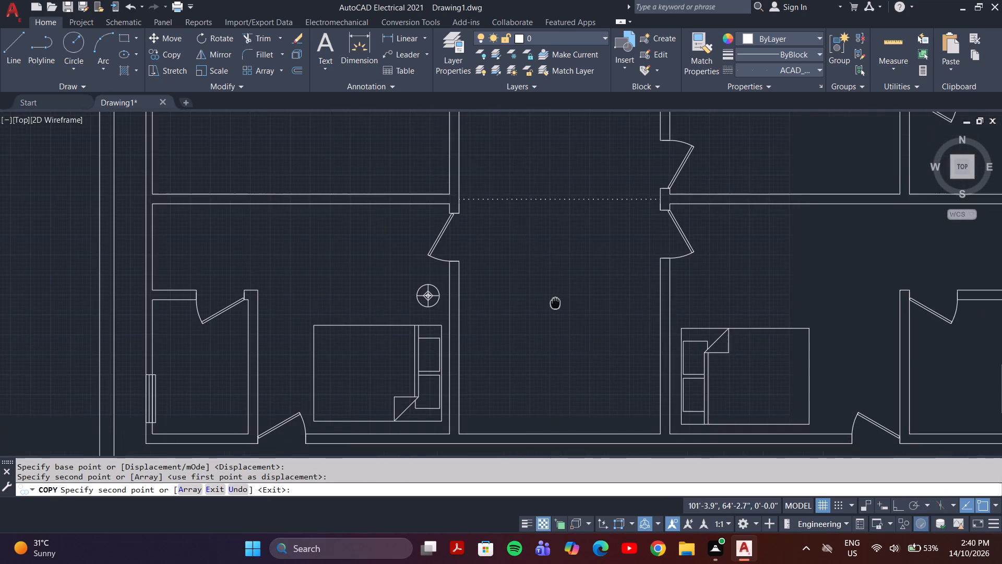
pyautogui.click(694, 302)
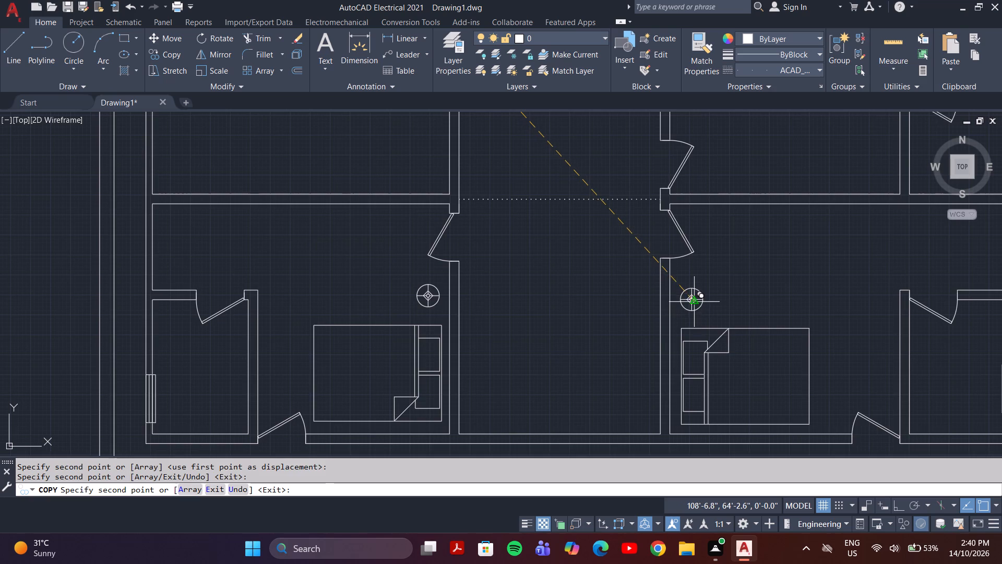
pyautogui.scroll(-3, 694, 302)
pyautogui.press('Escape')
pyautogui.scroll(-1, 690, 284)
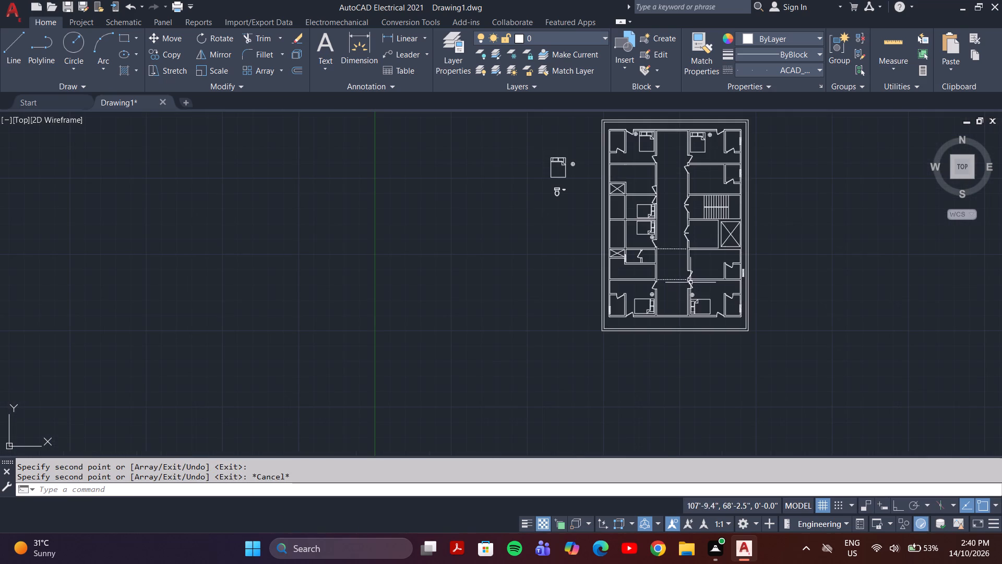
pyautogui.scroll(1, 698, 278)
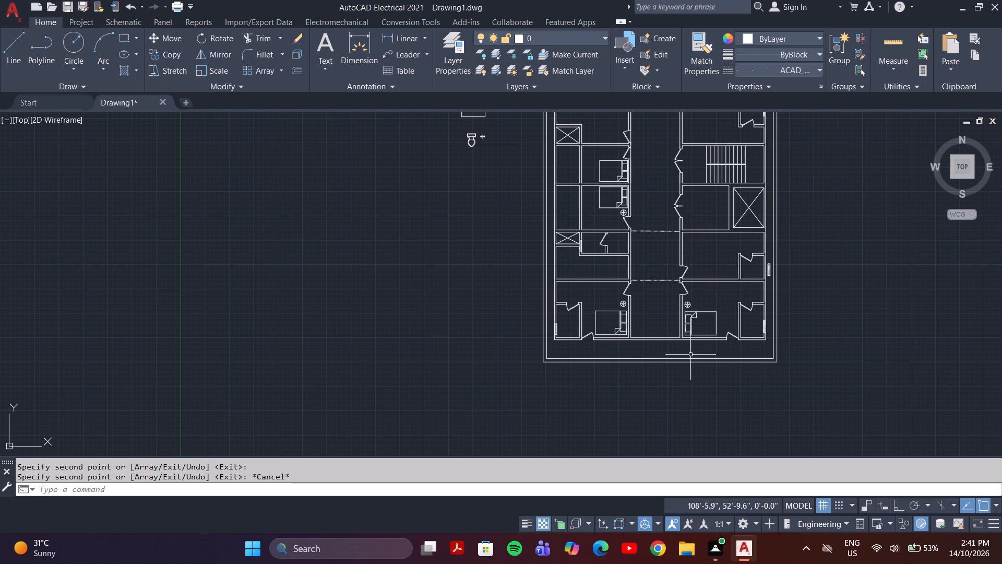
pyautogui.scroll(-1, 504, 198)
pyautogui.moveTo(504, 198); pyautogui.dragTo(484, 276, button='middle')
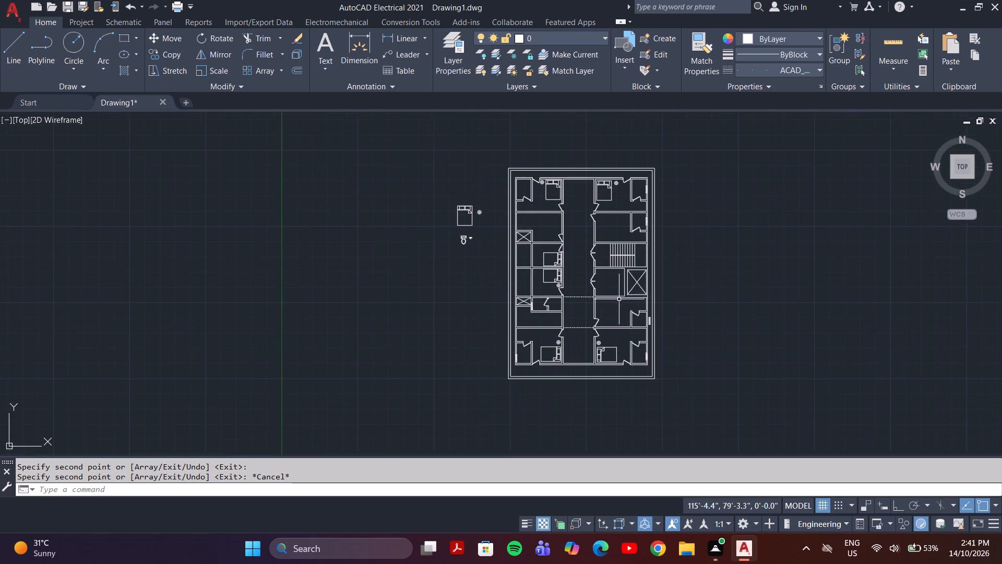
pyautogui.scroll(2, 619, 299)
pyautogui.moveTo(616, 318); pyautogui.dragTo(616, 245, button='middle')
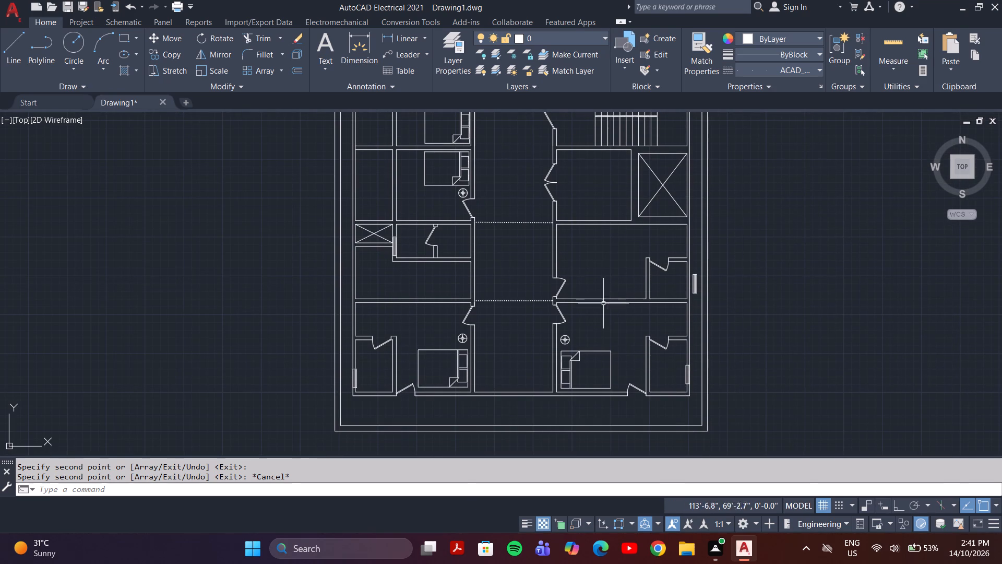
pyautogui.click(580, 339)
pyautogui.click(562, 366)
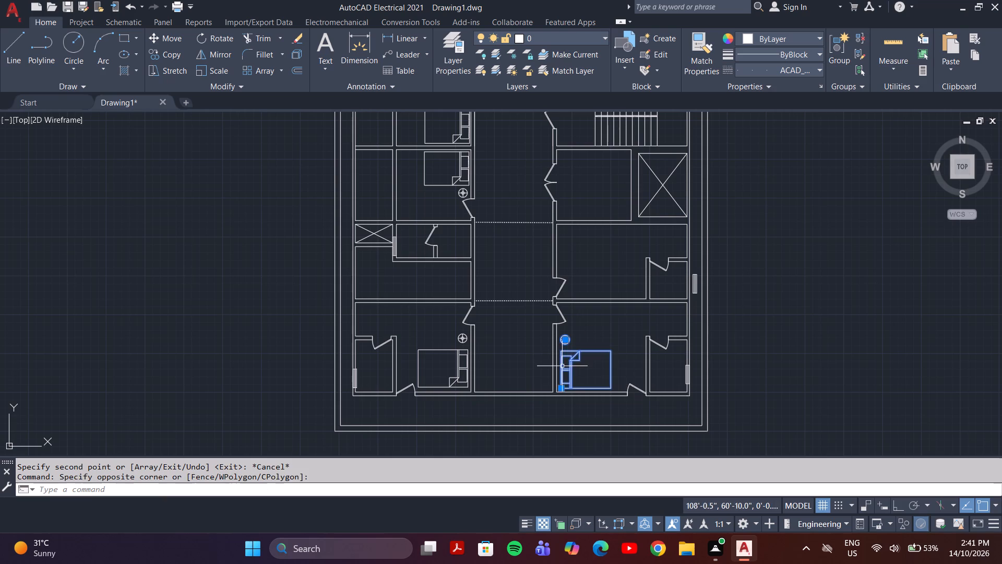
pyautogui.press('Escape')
# Copy the southeast bedroom's bed into the northwest corner of the room directly north of it, headboard near the corridor wall.
pyautogui.click(570, 363)
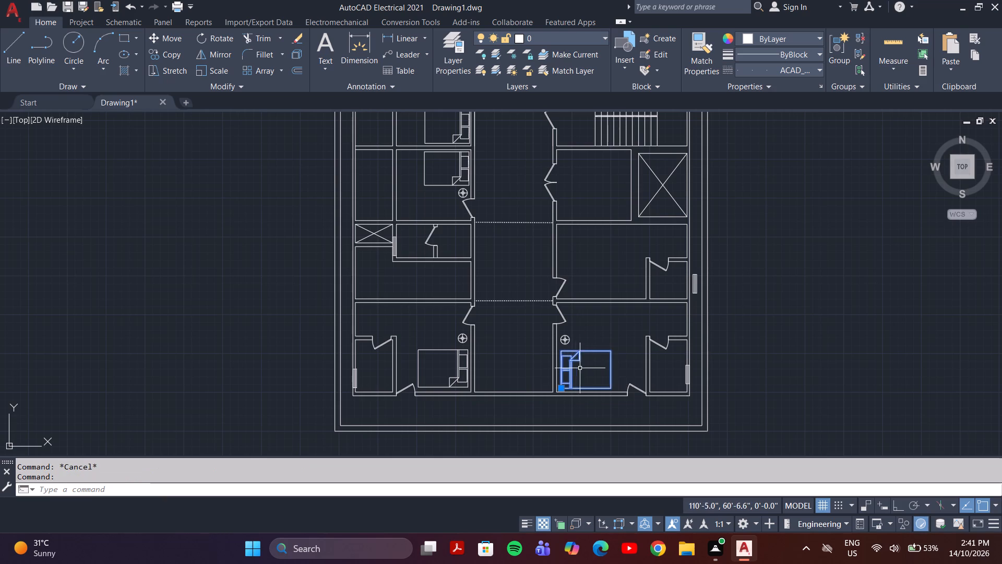
pyautogui.write('co')
pyautogui.press('Return')
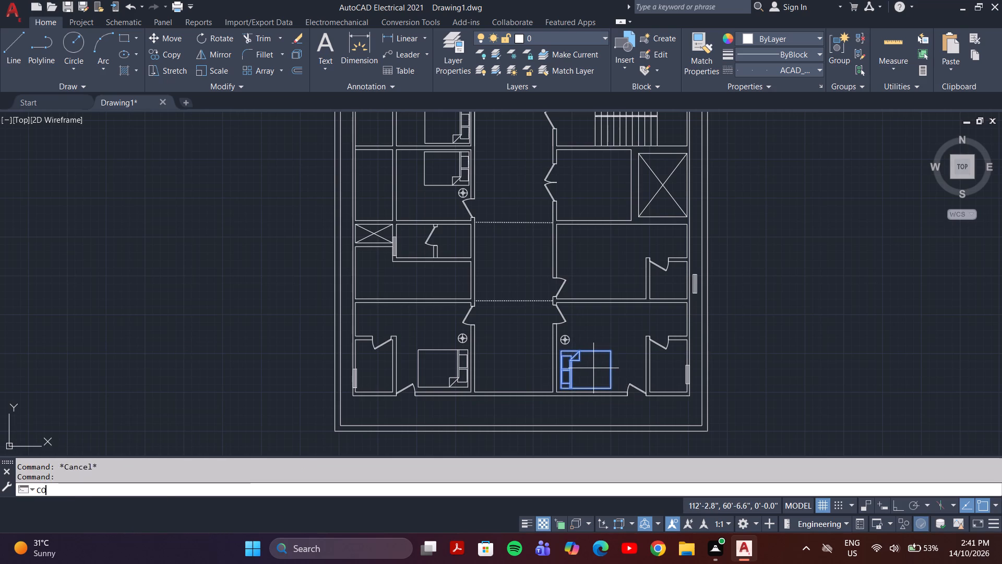
pyautogui.press('F8')
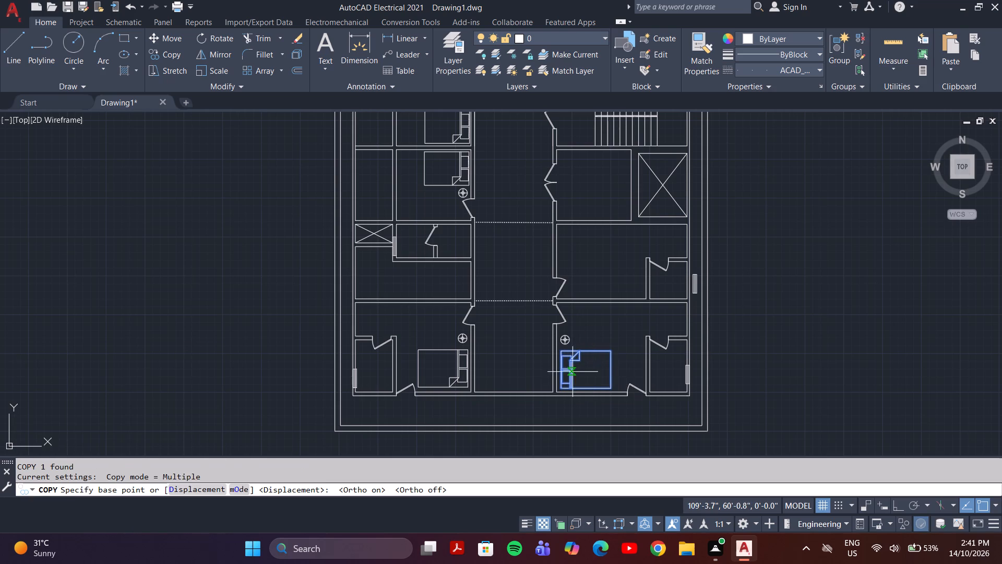
pyautogui.click(570, 366)
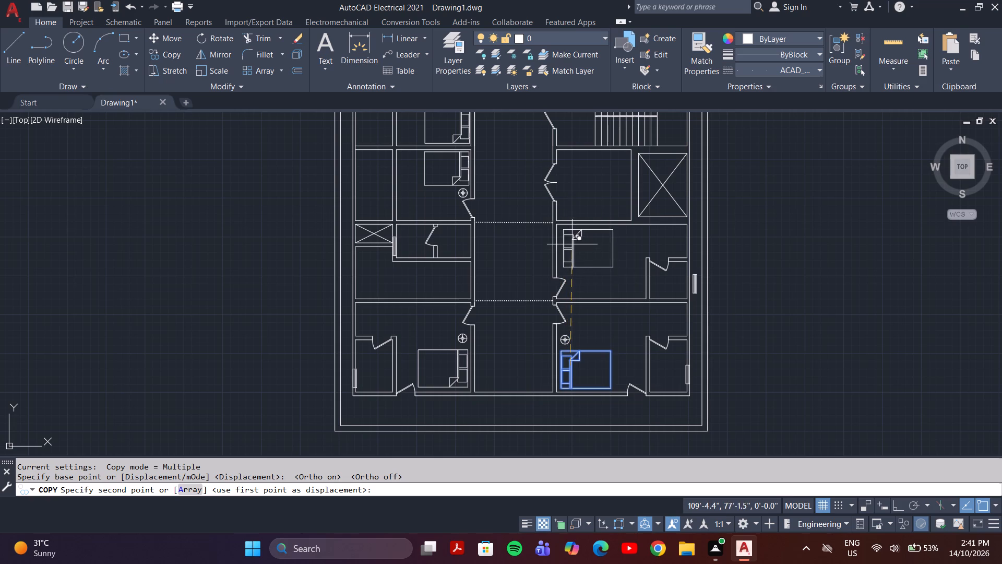
pyautogui.scroll(3, 570, 243)
pyautogui.click(567, 236)
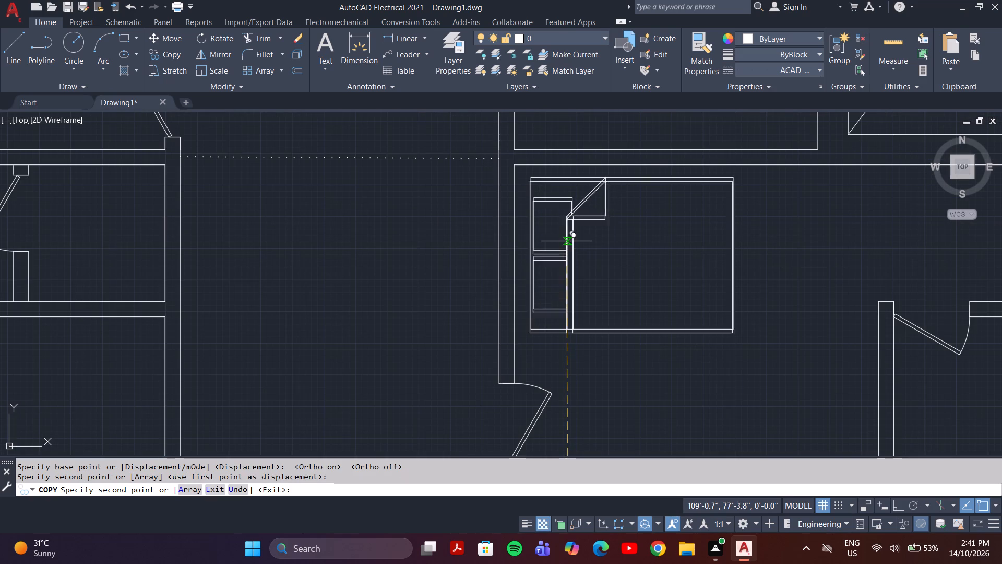
pyautogui.scroll(-3, 566, 245)
pyautogui.press('`')
pyautogui.press('Escape')
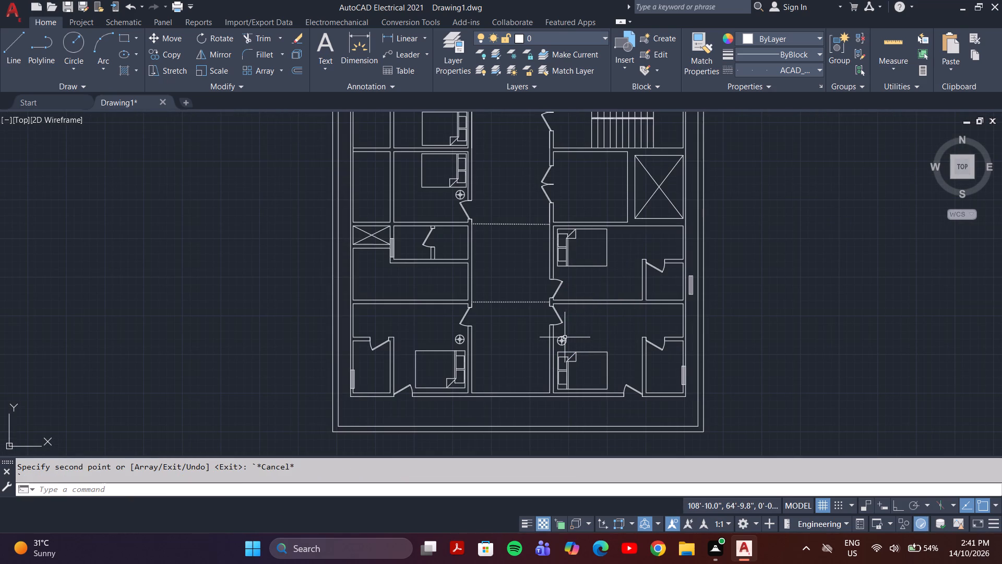
# Copy the southeast bedroom's lamp to the south side of the newly copied bed, just above the room's door.
pyautogui.click(564, 337)
pyautogui.press('c')
pyautogui.press('o')
pyautogui.press('Return')
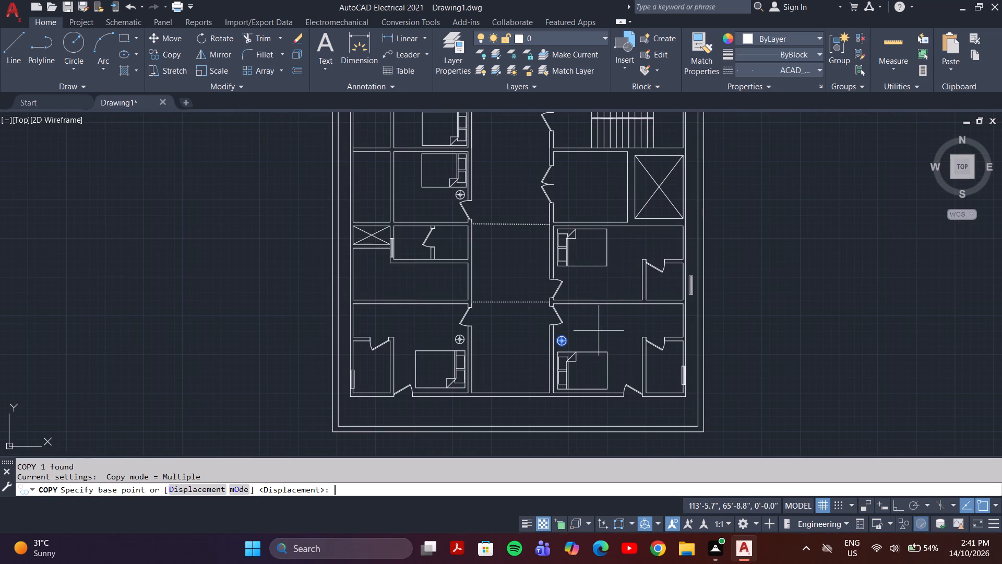
pyautogui.scroll(3, 593, 327)
pyautogui.scroll(4, 462, 379)
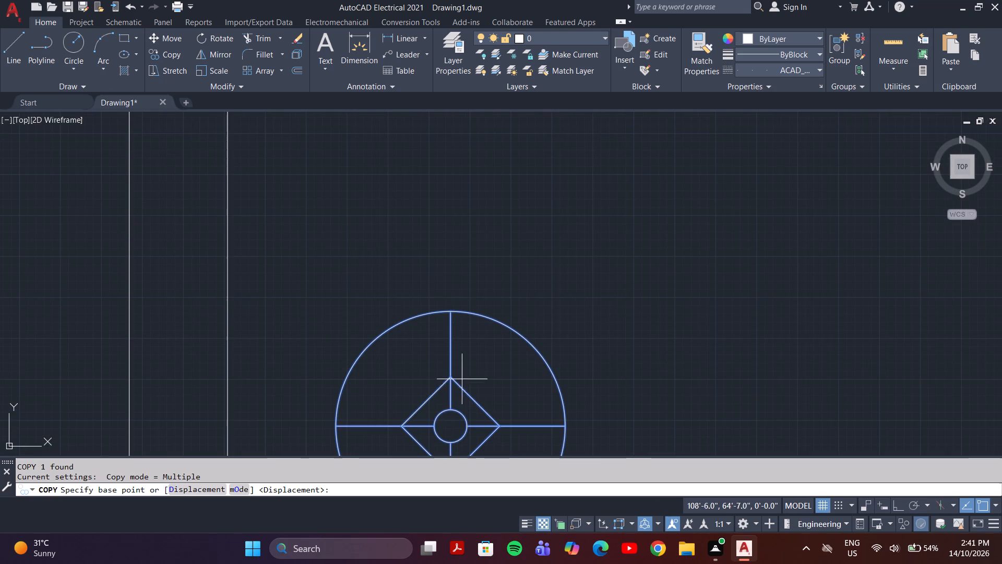
pyautogui.click(451, 426)
pyautogui.scroll(-5, 499, 248)
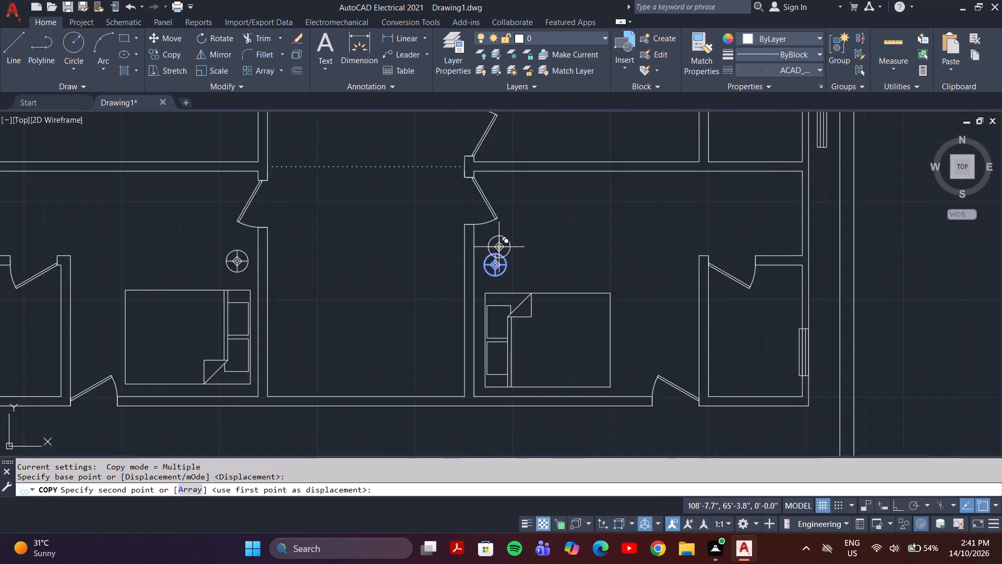
pyautogui.scroll(1, 498, 245)
pyautogui.moveTo(498, 245); pyautogui.dragTo(484, 342, button='middle')
pyautogui.scroll(-3, 465, 241)
pyautogui.moveTo(463, 241); pyautogui.dragTo(456, 322, button='middle')
pyautogui.scroll(3, 457, 295)
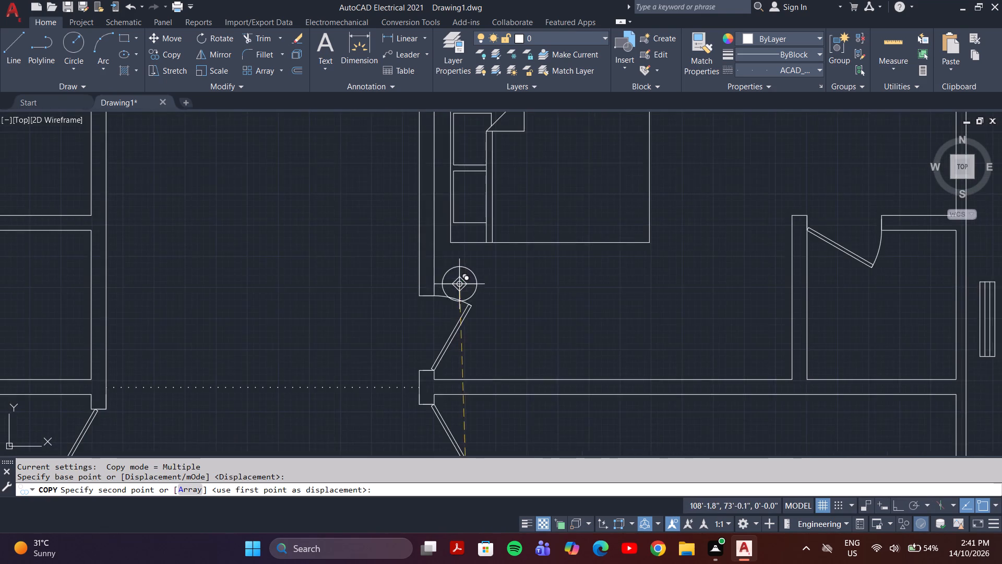
pyautogui.scroll(2, 460, 282)
pyautogui.click(478, 254)
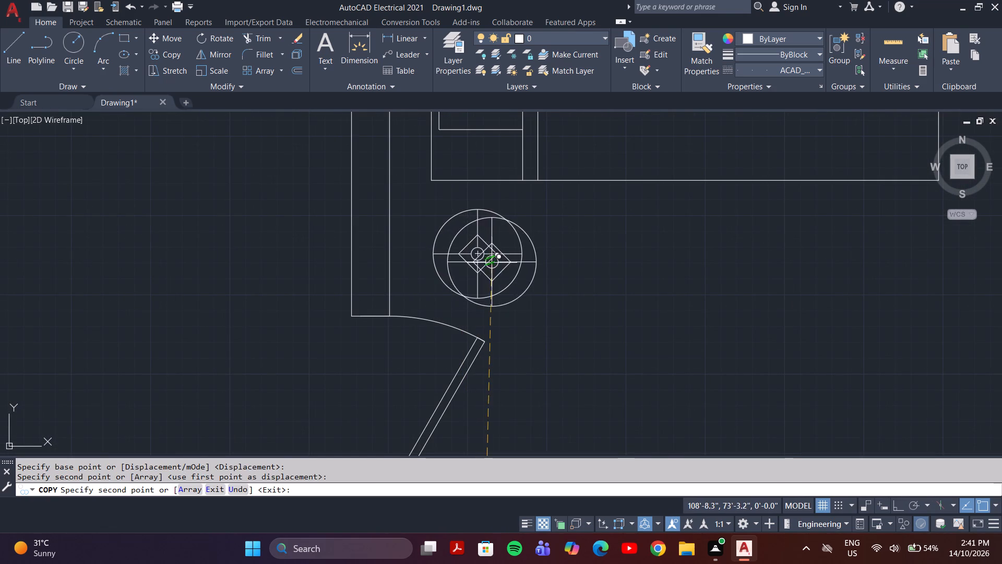
pyautogui.press('Escape')
# Move the loose window outside the east wall into the exterior wall of the small bathroom directly north of the southeast bedroom's bathroom.
pyautogui.scroll(-6, 503, 284)
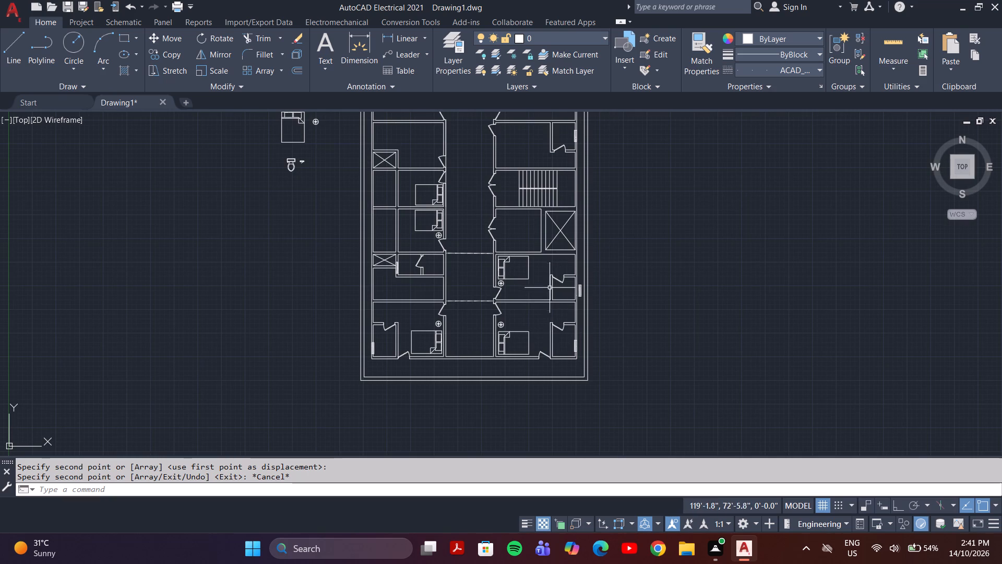
pyautogui.scroll(2, 548, 284)
pyautogui.scroll(-2, 548, 284)
pyautogui.scroll(3, 556, 288)
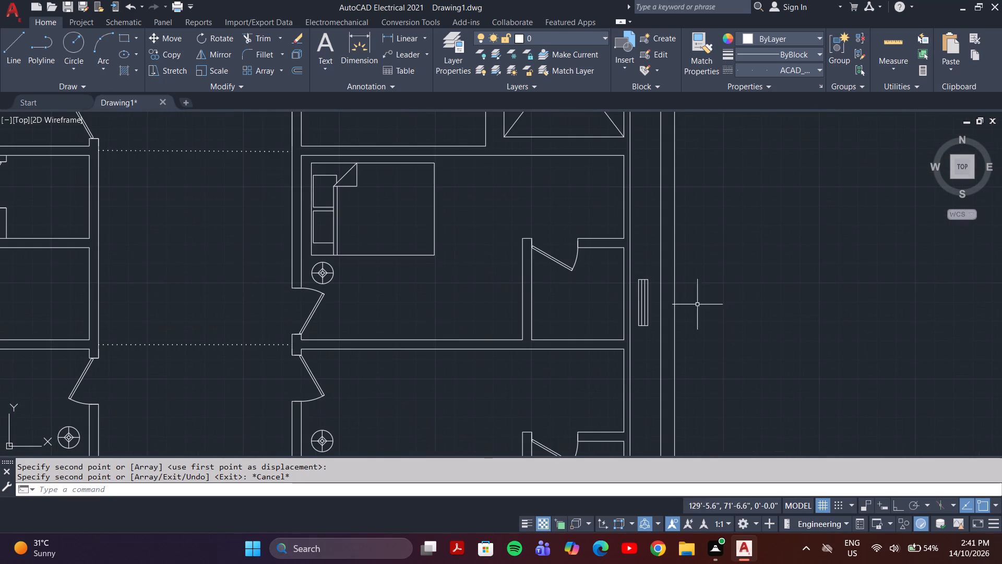
pyautogui.click(647, 272)
pyautogui.click(642, 329)
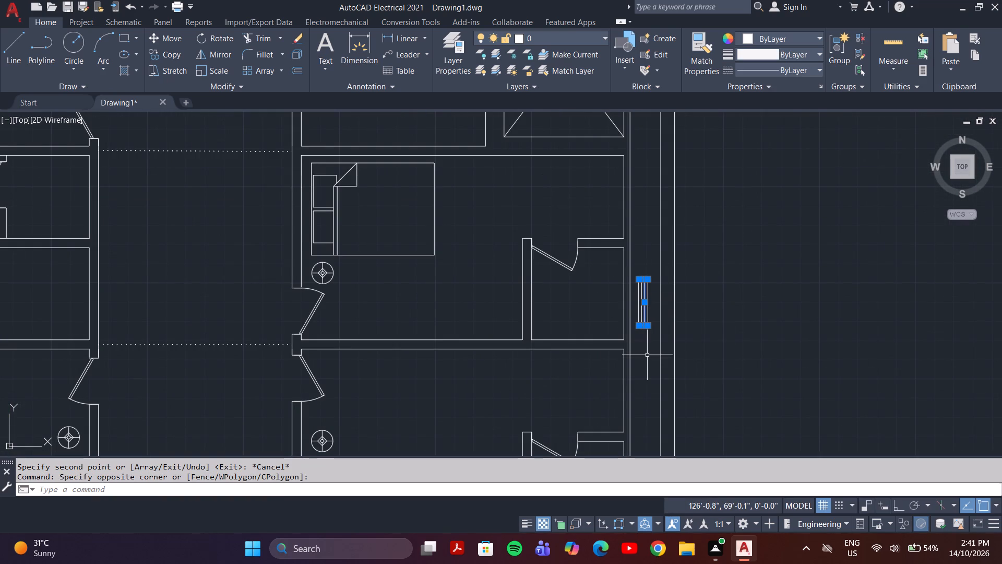
pyautogui.scroll(4, 629, 301)
pyautogui.click(768, 147)
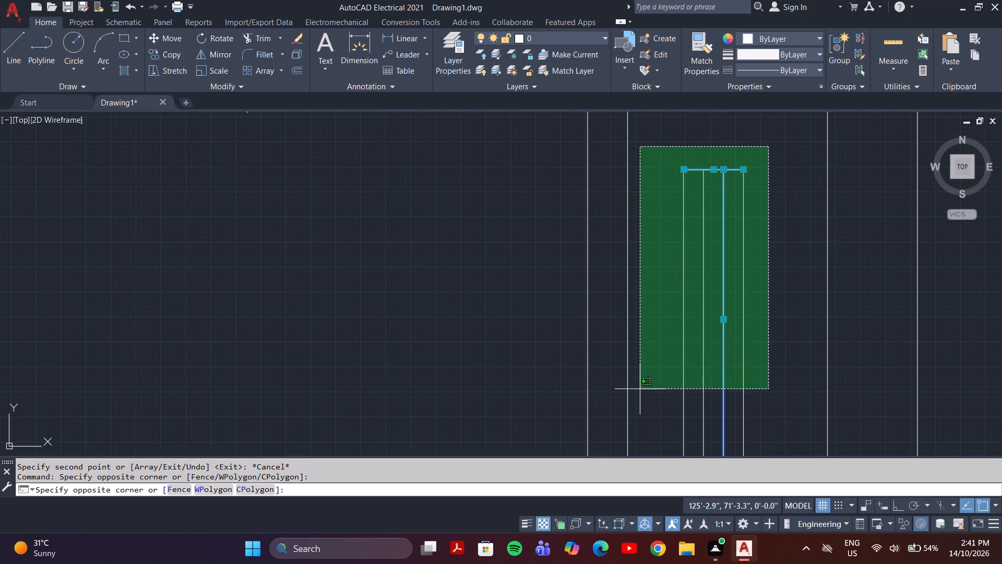
pyautogui.moveTo(640, 389); pyautogui.dragTo(665, 274, button='middle')
pyautogui.scroll(-2, 664, 297)
pyautogui.click(681, 334)
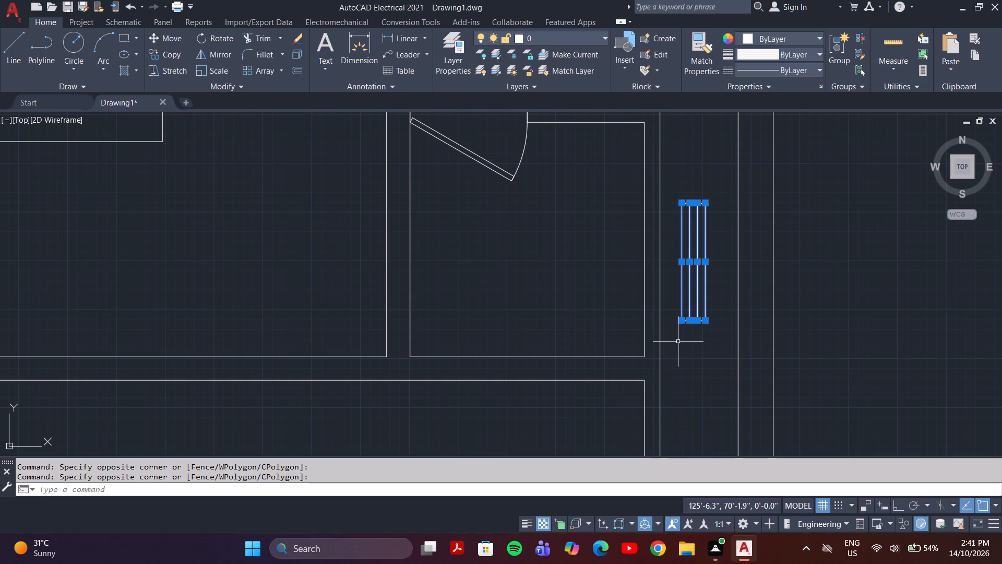
pyautogui.scroll(3, 702, 324)
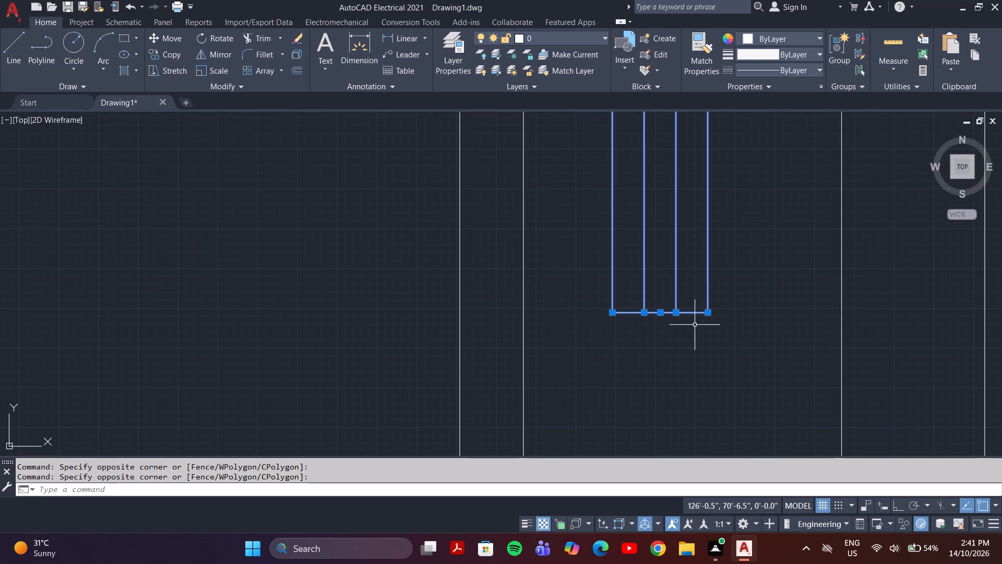
pyautogui.press('m')
pyautogui.press('Return')
pyautogui.click(707, 309)
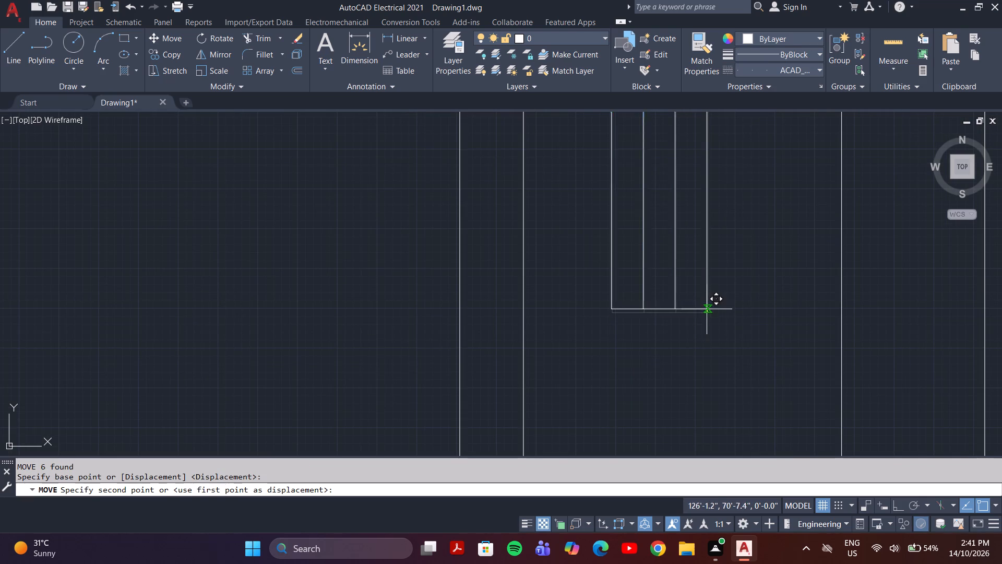
pyautogui.scroll(-3, 488, 310)
pyautogui.scroll(4, 496, 319)
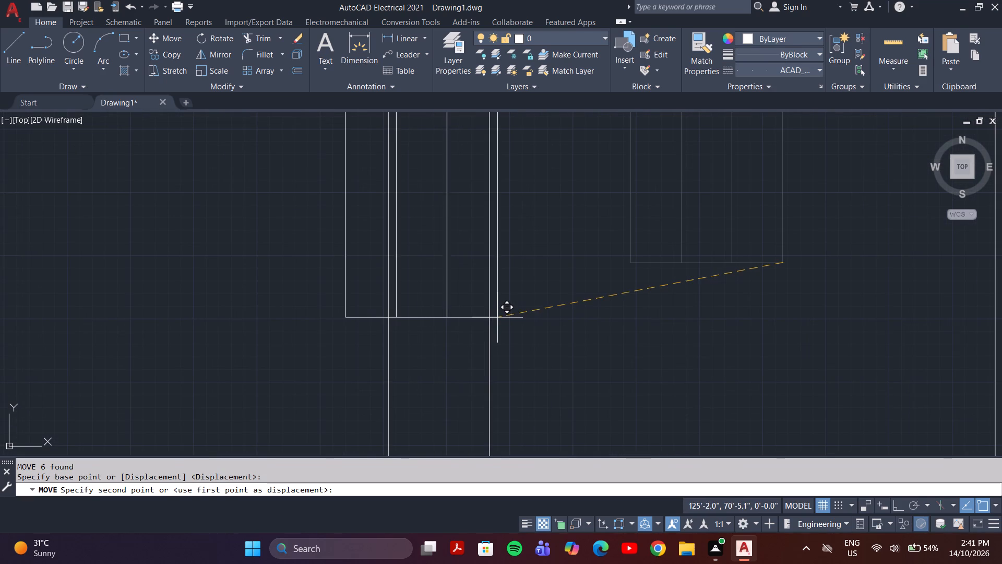
pyautogui.click(490, 318)
pyautogui.scroll(-5, 490, 318)
pyautogui.press('Escape')
pyautogui.scroll(-2, 516, 342)
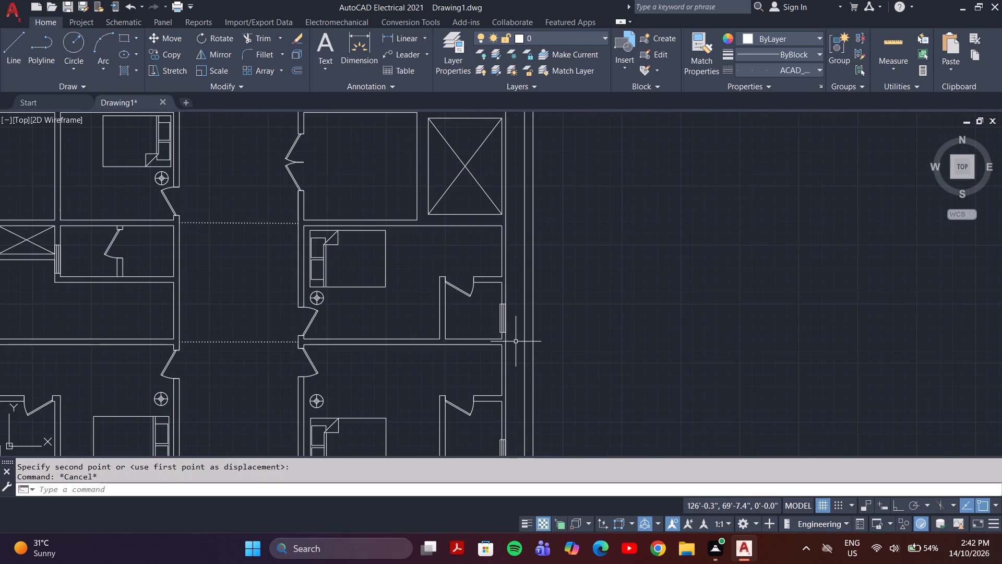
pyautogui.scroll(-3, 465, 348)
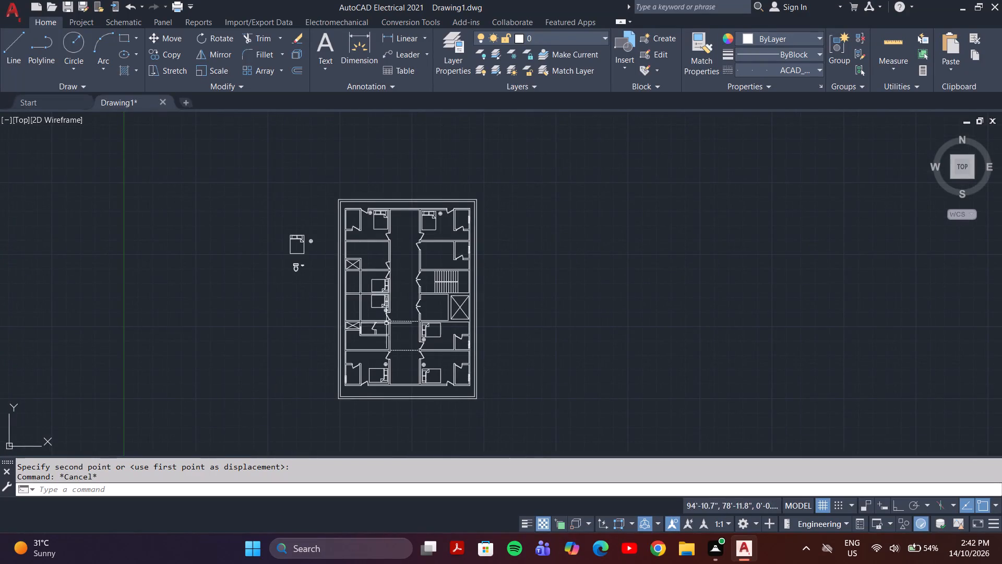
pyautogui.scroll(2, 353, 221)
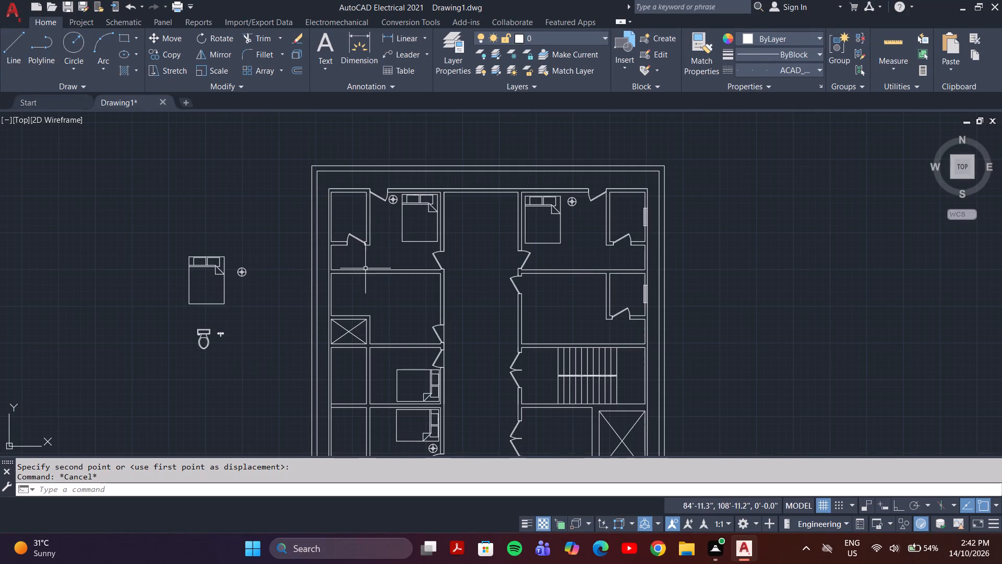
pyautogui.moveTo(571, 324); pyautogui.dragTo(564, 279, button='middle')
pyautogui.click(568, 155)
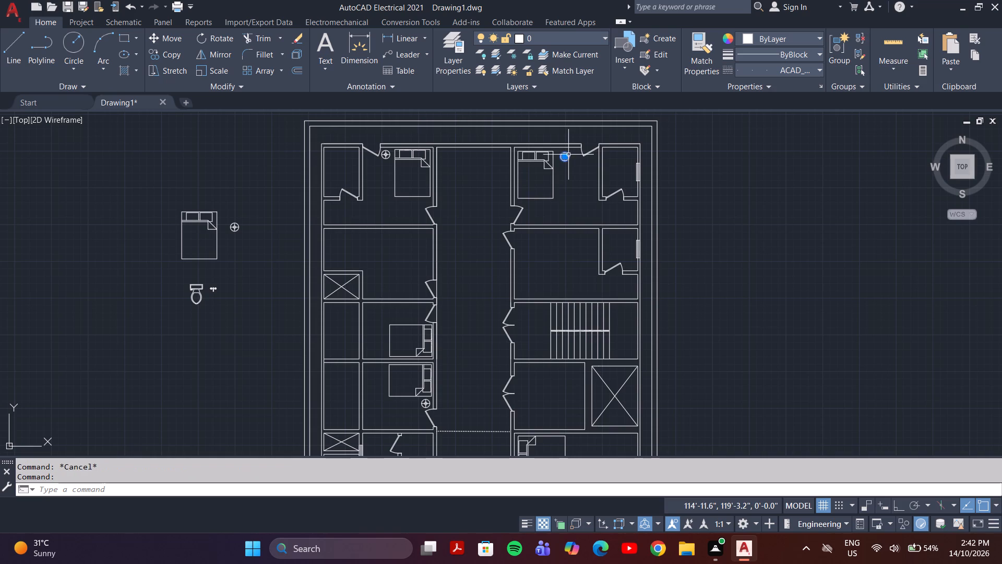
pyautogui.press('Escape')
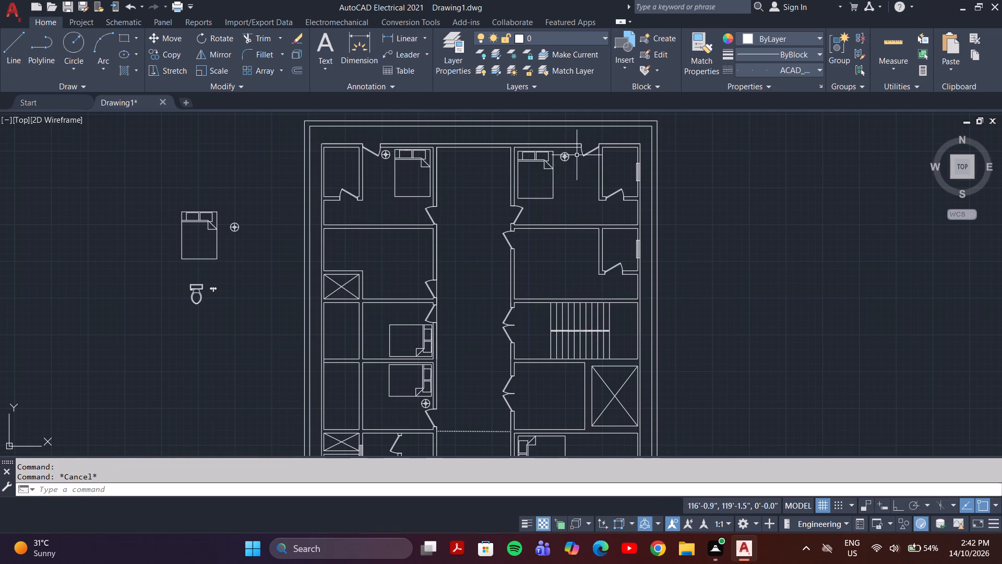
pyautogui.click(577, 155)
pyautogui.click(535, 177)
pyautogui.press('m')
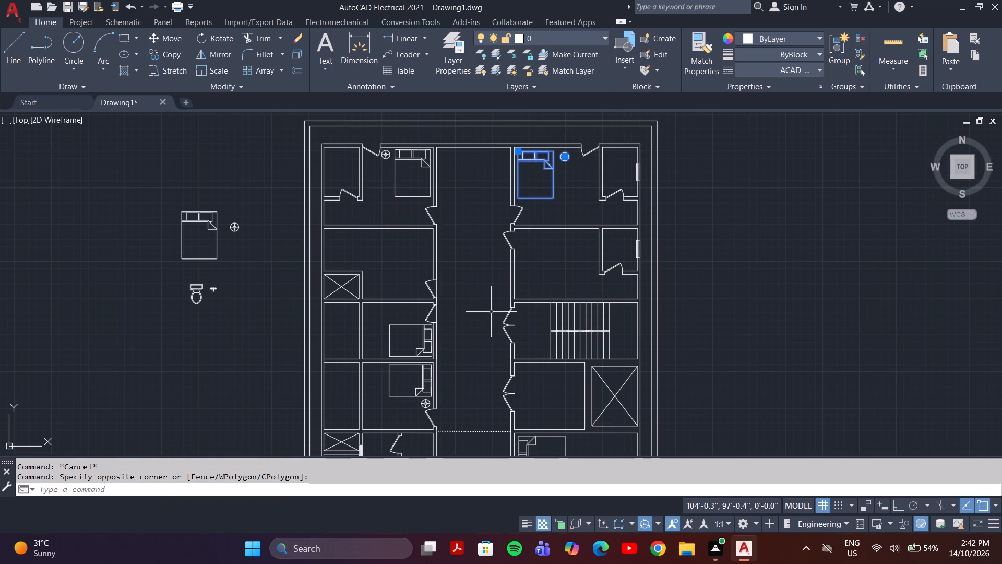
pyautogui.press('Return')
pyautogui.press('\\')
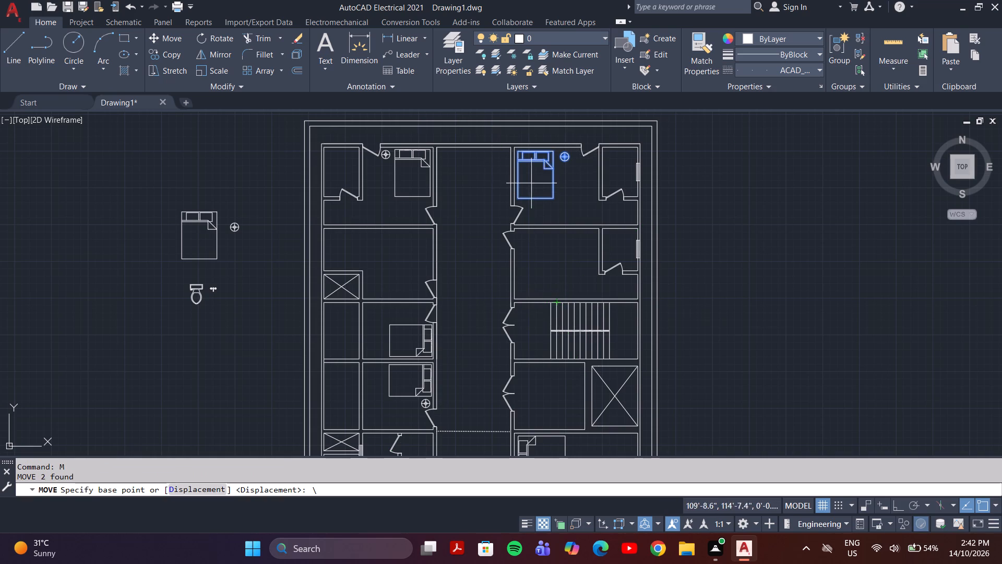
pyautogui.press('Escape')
# Copy the northeast bedroom's bed and lamp about 12 feet straight south into the room directly below it.
pyautogui.click(579, 164)
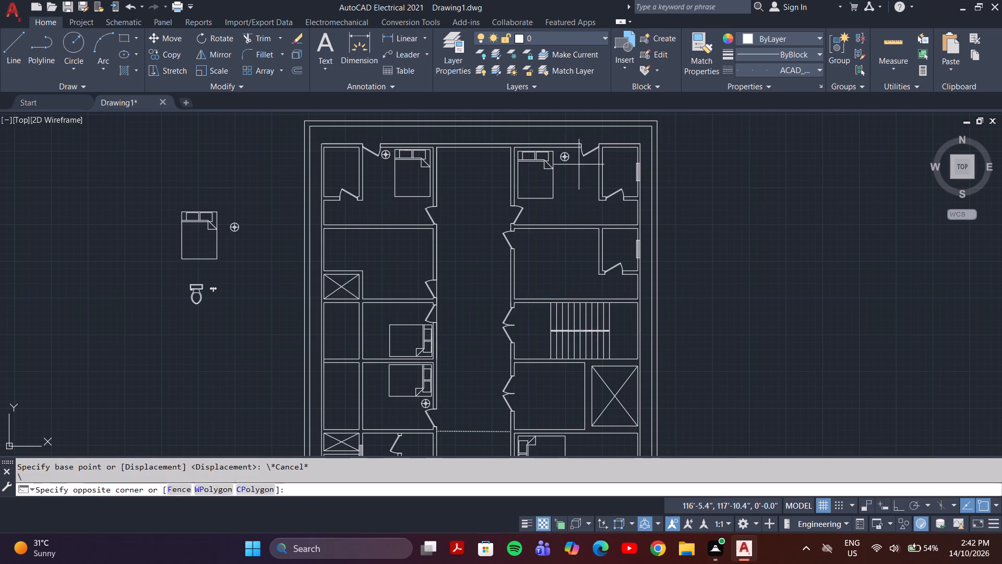
pyautogui.click(542, 180)
pyautogui.click(569, 158)
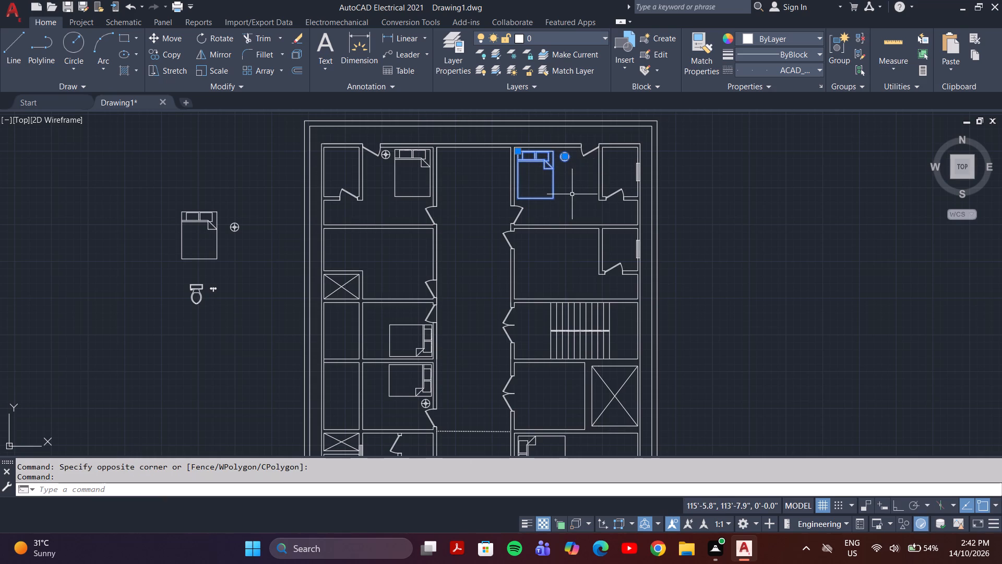
pyautogui.press('c')
pyautogui.press('o')
pyautogui.press('Return')
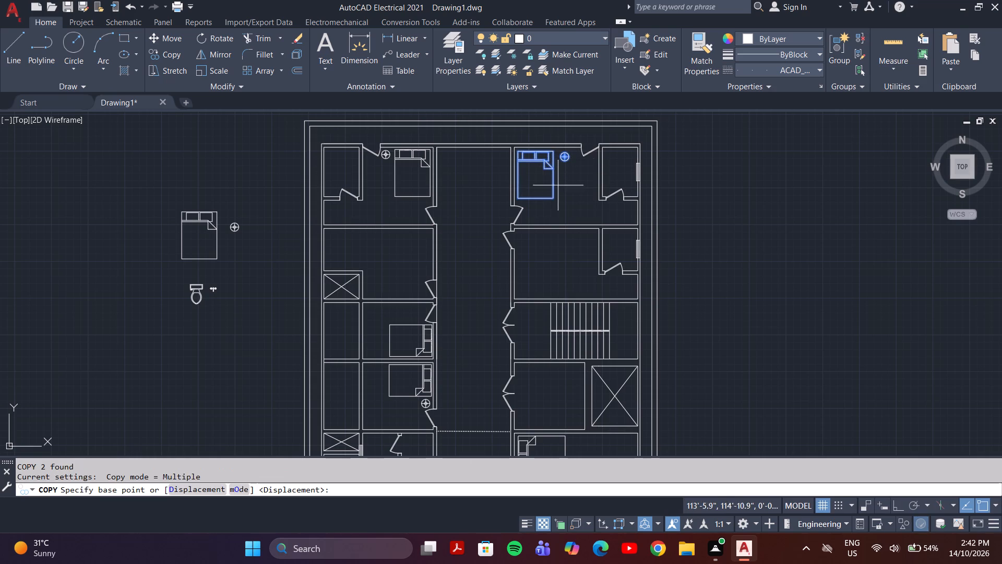
pyautogui.moveTo(549, 180); pyautogui.dragTo(549, 185)
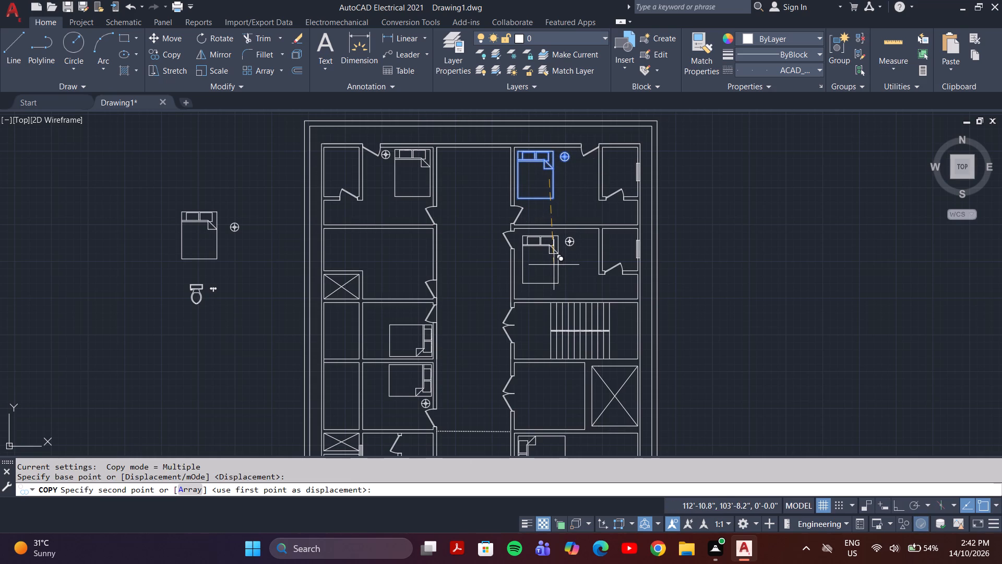
pyautogui.press('F8')
pyautogui.click(554, 265)
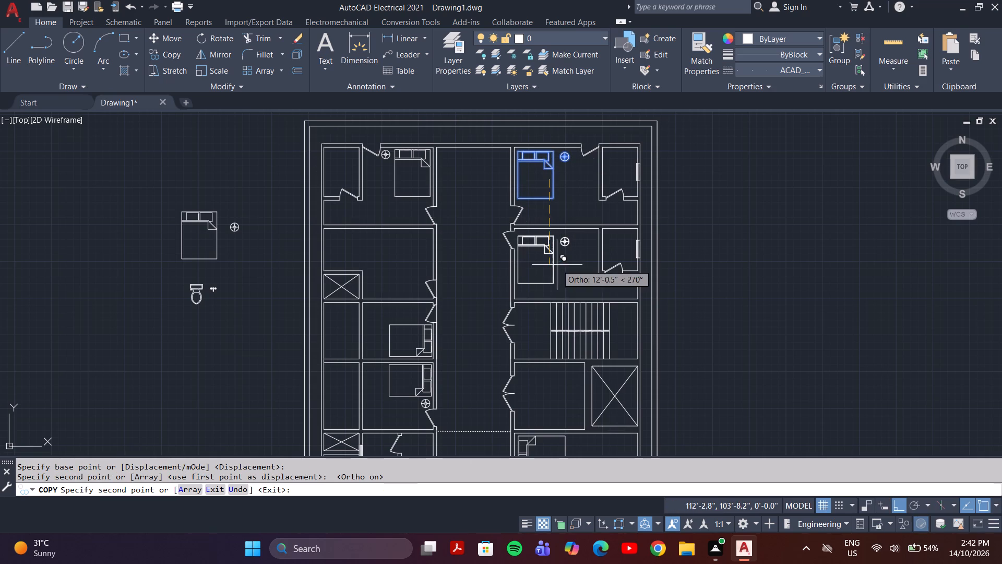
pyautogui.press('Escape')
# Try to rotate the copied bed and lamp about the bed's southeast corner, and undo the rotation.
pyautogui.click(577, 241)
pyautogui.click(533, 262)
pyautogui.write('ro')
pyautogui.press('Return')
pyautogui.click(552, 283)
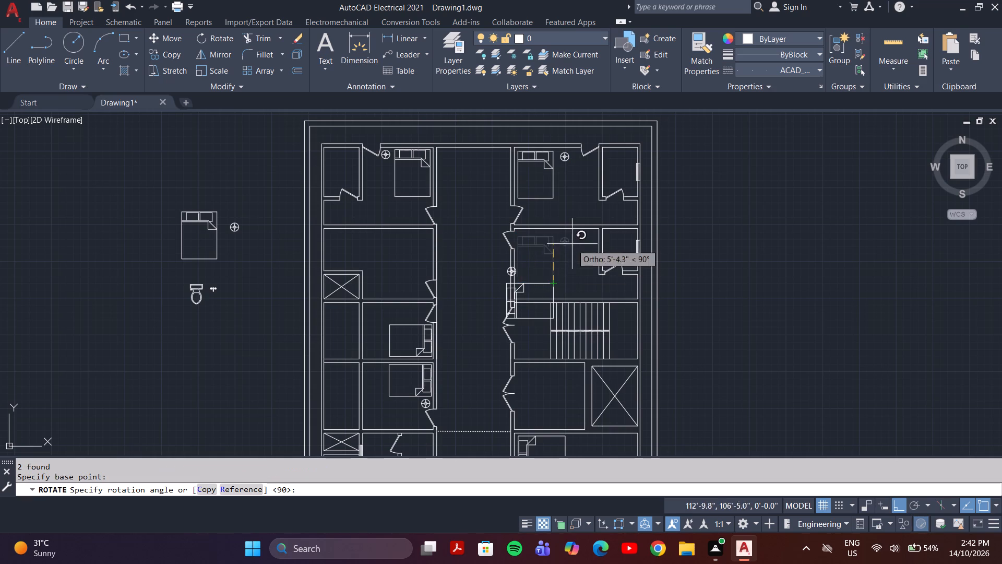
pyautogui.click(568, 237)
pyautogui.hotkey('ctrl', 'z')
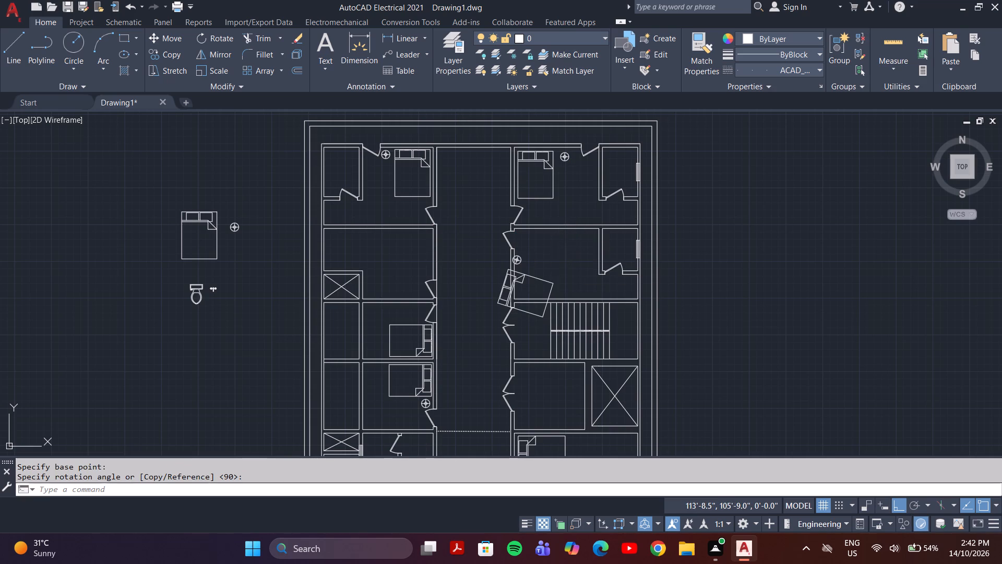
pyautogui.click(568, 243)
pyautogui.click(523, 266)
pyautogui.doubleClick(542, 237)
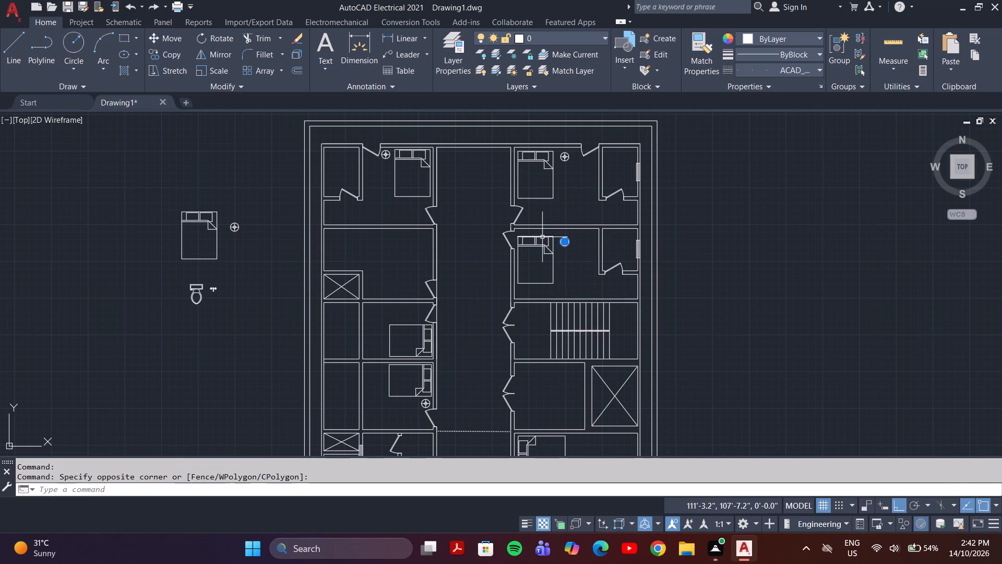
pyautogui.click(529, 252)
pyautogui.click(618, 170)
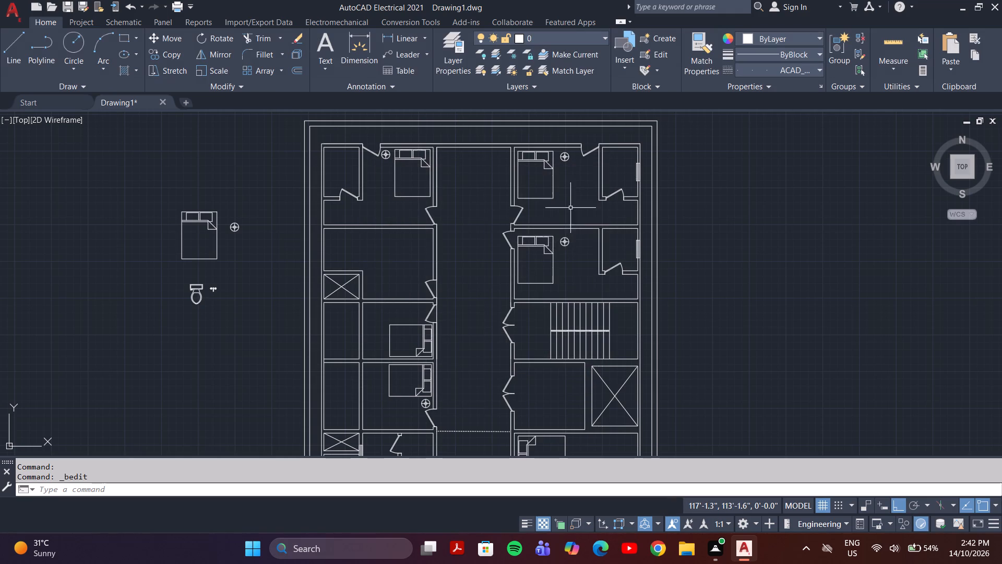
# Rotate the copied bed and lamp 90° counterclockwise about the bed's southeast corner, so the headboard faces the corridor.
pyautogui.click(575, 240)
pyautogui.click(540, 264)
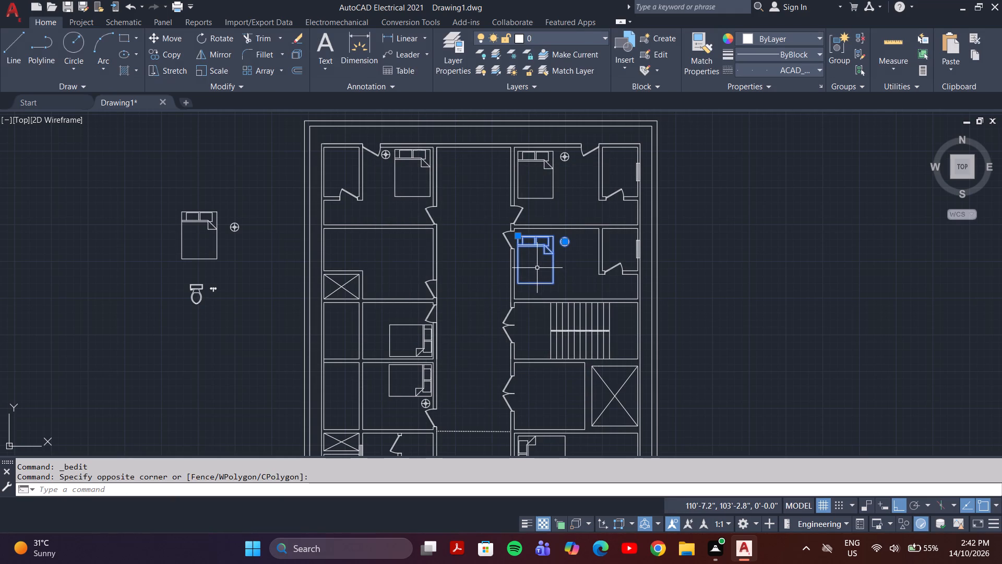
pyautogui.press('r')
pyautogui.press('o')
pyautogui.press('Return')
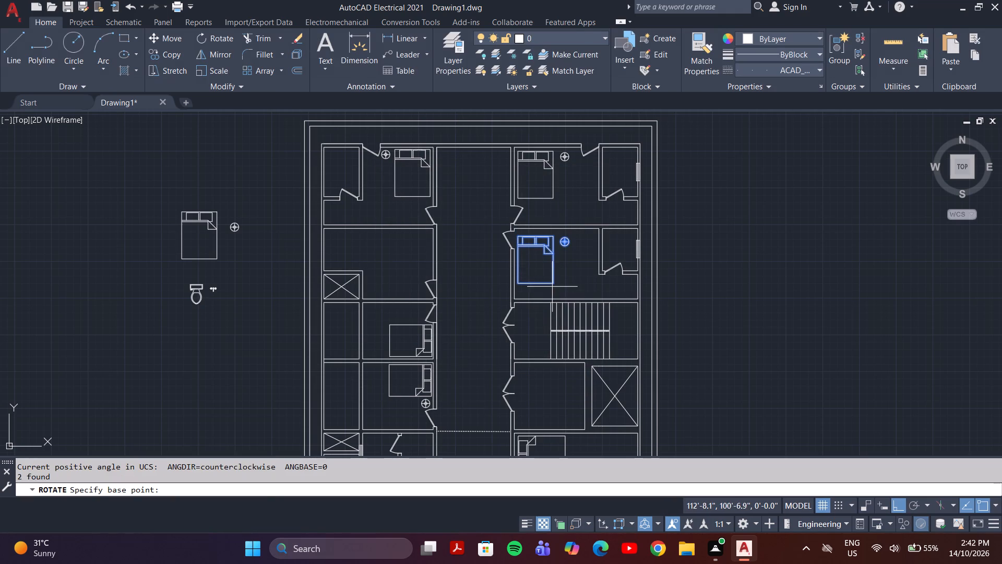
pyautogui.click(555, 285)
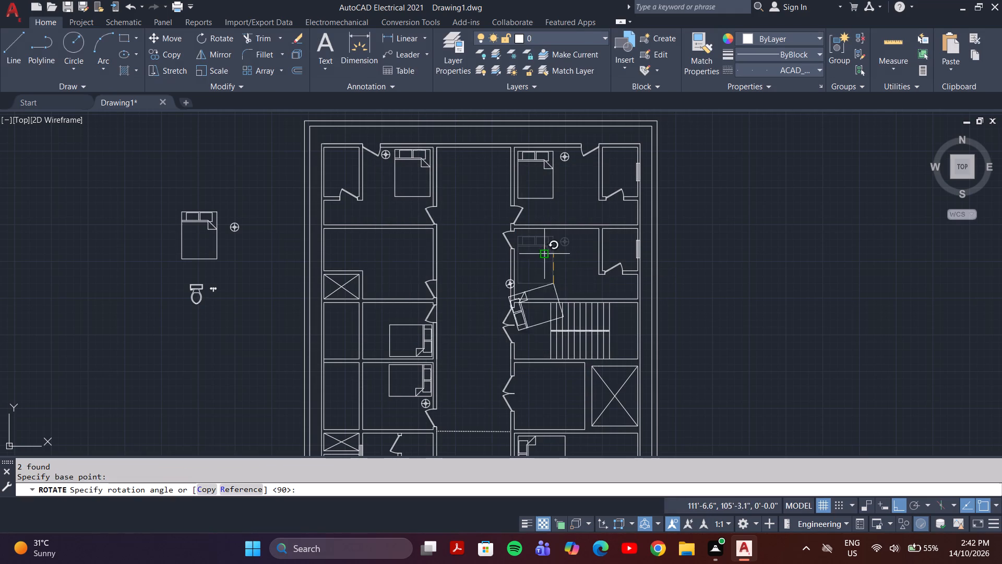
pyautogui.click(544, 262)
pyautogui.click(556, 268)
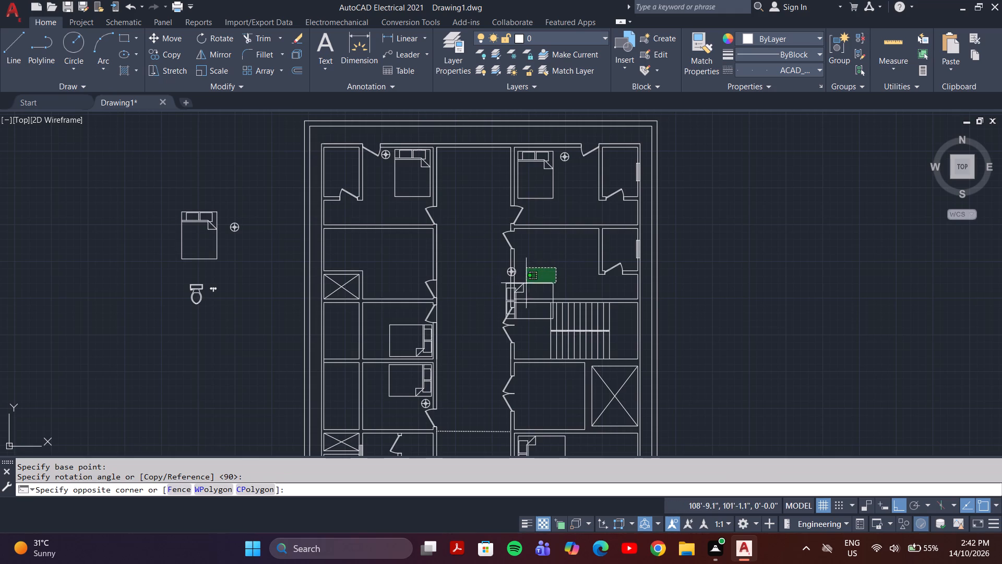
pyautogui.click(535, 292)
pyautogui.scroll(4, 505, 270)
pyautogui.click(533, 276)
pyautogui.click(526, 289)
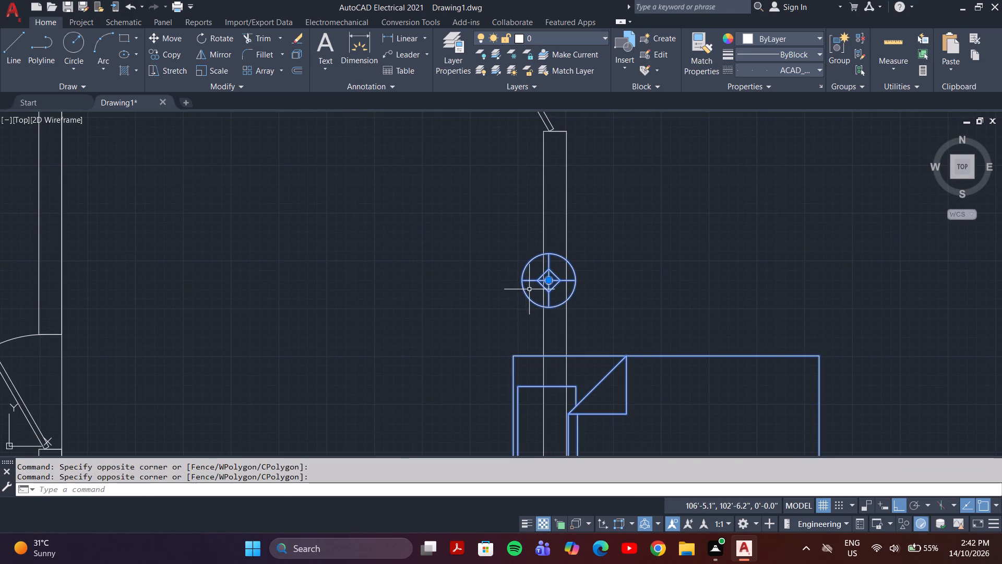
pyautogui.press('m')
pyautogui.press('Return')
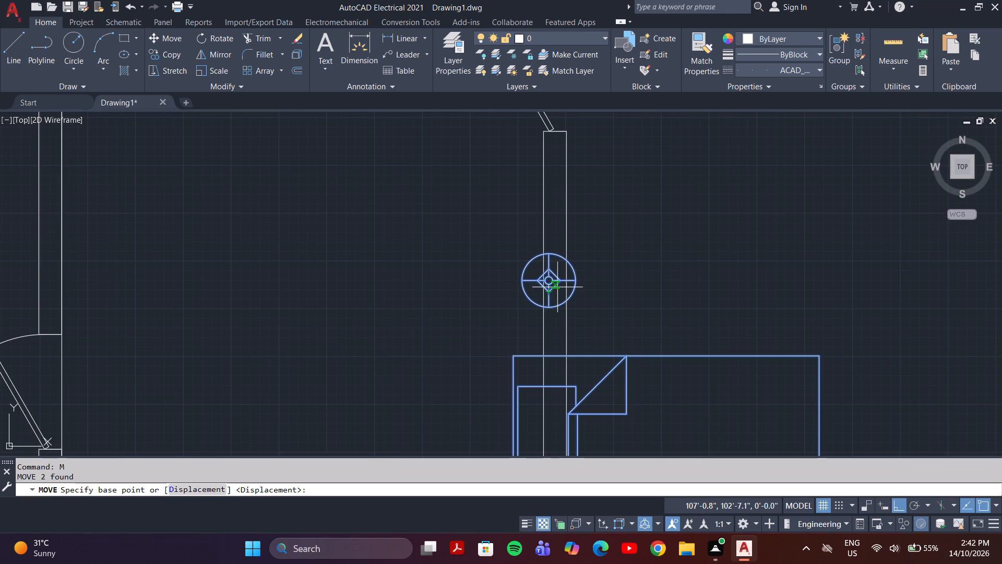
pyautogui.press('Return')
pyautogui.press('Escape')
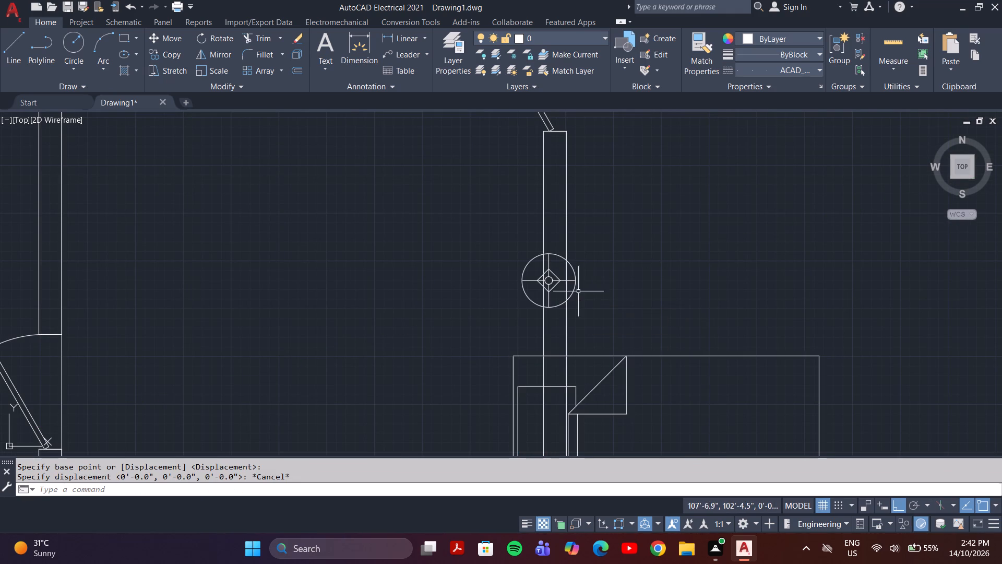
# Move the rotated bed and lamp about 3.3 ft north and 1.6 ft east, clear of the corridor wall inside the room north of the stairs.
pyautogui.click(527, 267)
pyautogui.click(522, 379)
pyautogui.click(508, 375)
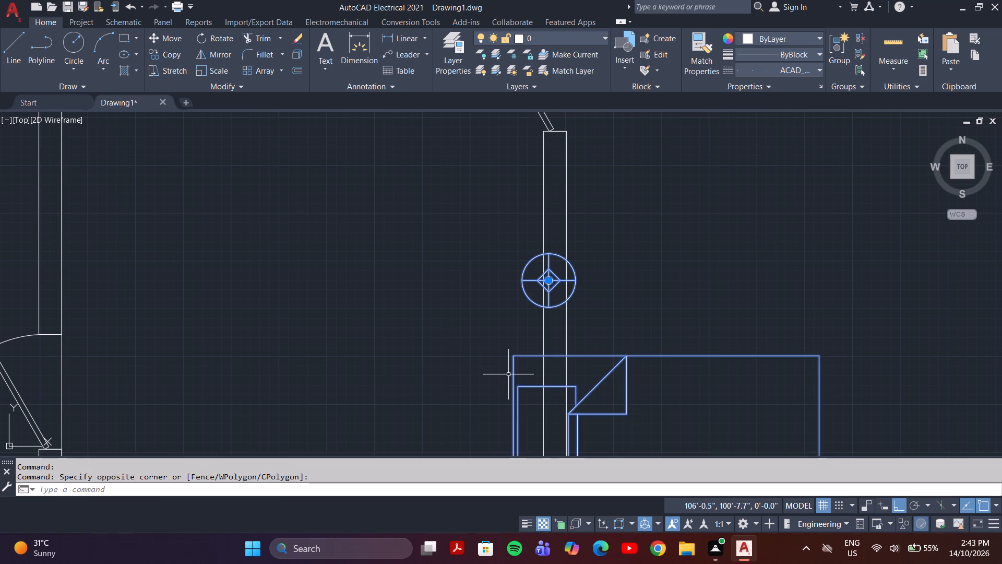
pyautogui.press('m')
pyautogui.press('Return')
pyautogui.scroll(-2, 536, 334)
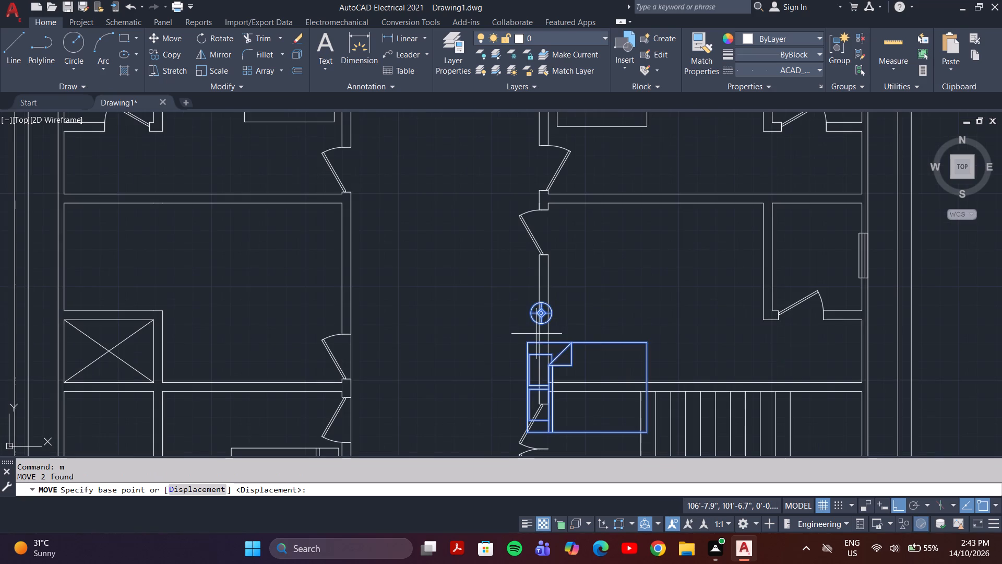
pyautogui.press('F8')
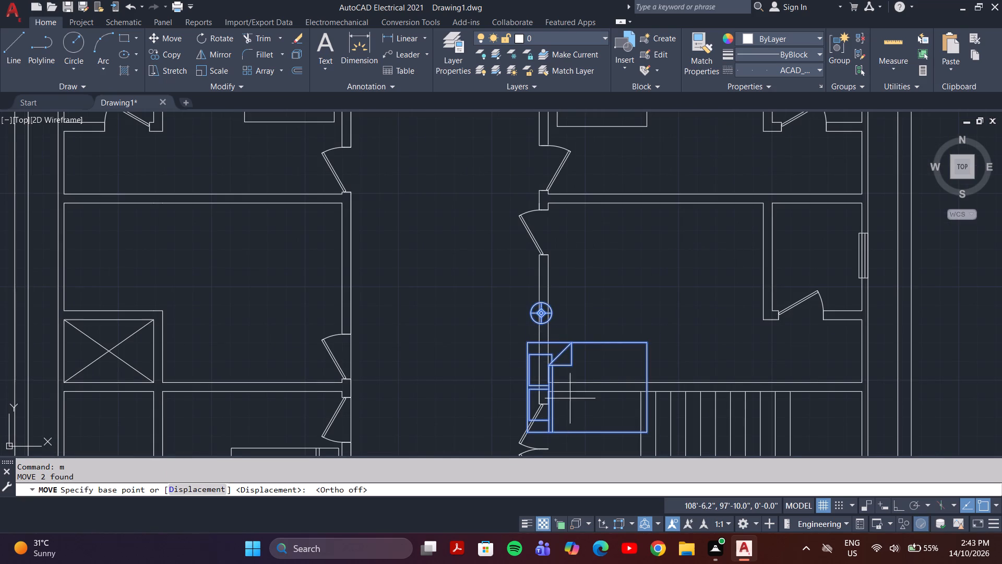
pyautogui.click(558, 376)
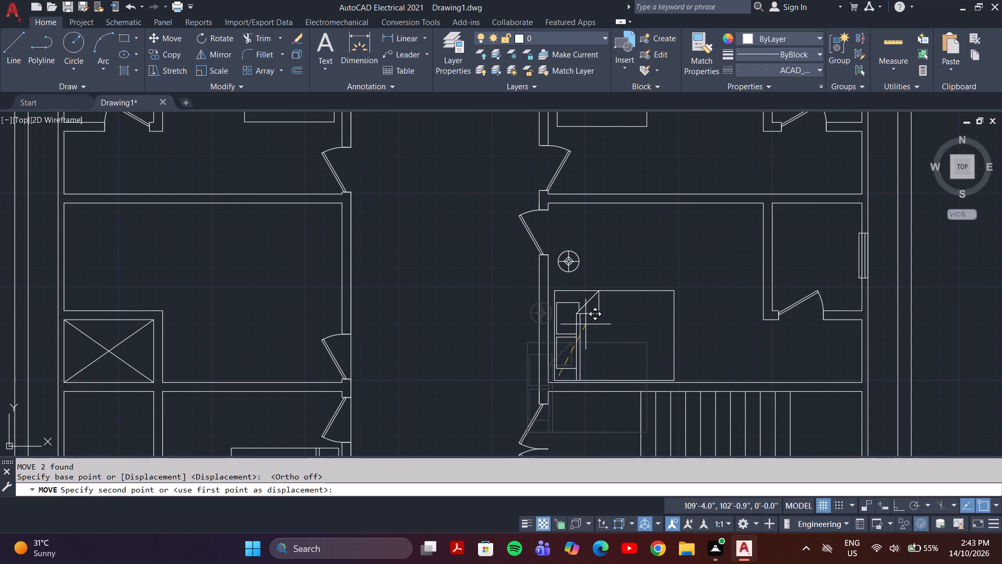
pyautogui.click(587, 318)
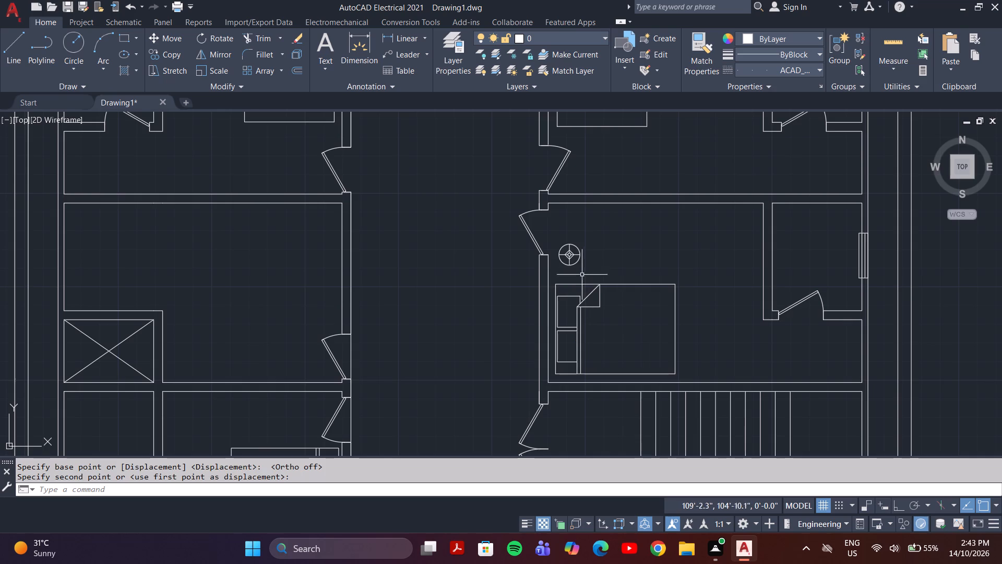
pyautogui.press('Escape')
# Move the lamp beside that bed about 8 inches south, closer to the bed's north side.
pyautogui.click(579, 247)
pyautogui.click(568, 261)
pyautogui.press('m')
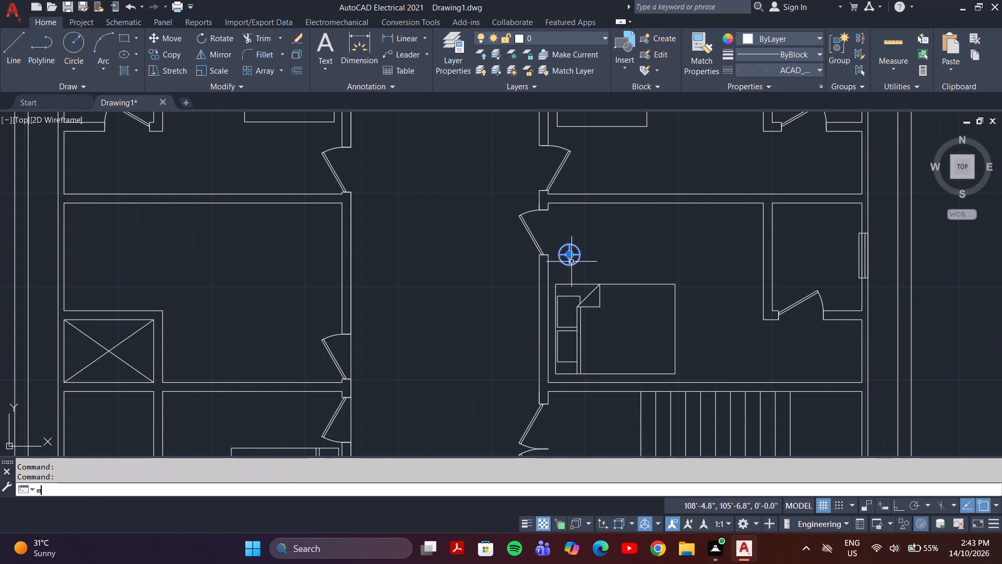
pyautogui.press('Return')
pyautogui.scroll(3, 575, 253)
pyautogui.click(550, 255)
pyautogui.click(542, 304)
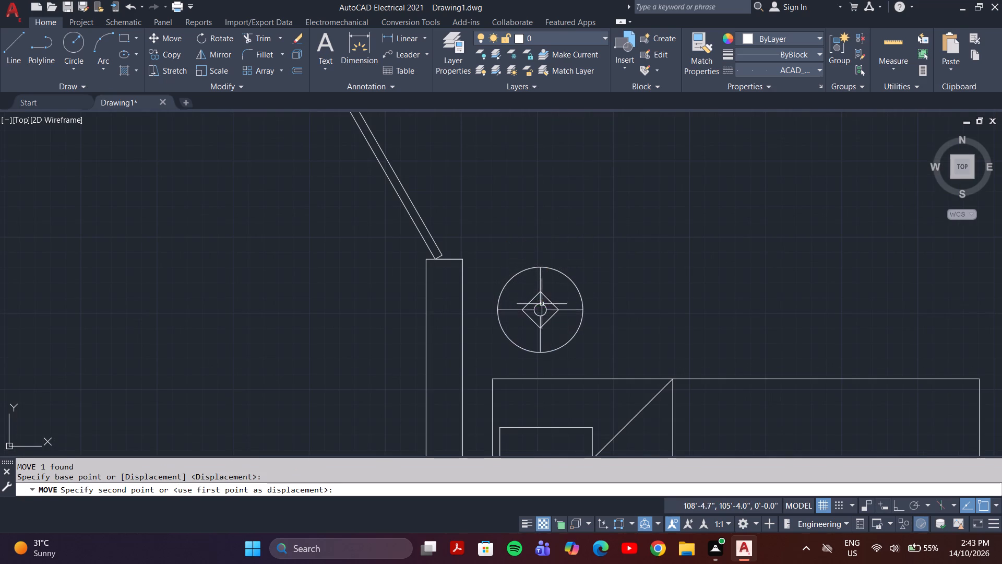
# Review the overall floor plan, including the window in the southwest bathroom's west wall.
pyautogui.scroll(-6, 592, 308)
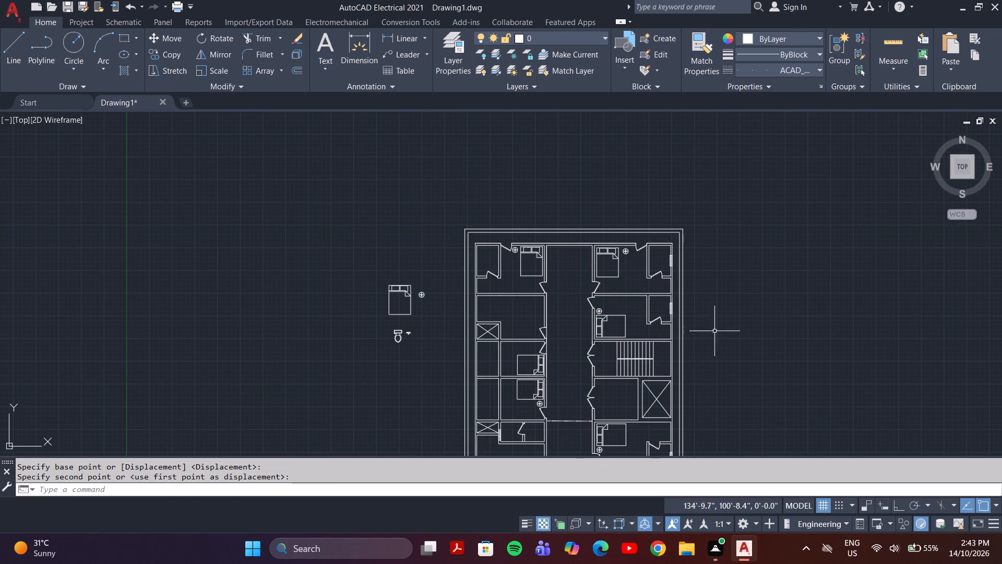
pyautogui.moveTo(734, 383); pyautogui.dragTo(750, 338, button='middle')
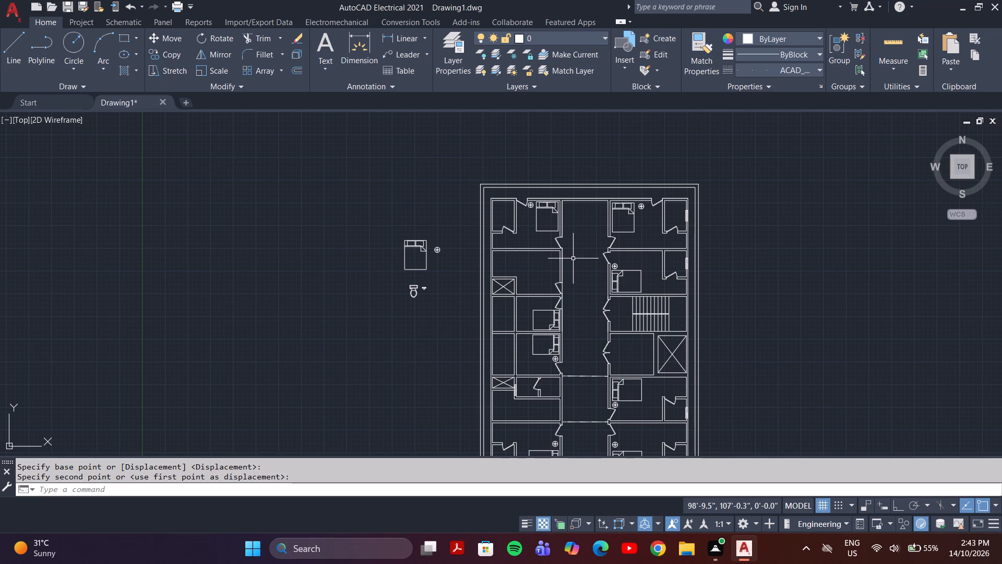
pyautogui.scroll(-3, 592, 245)
pyautogui.moveTo(592, 279); pyautogui.dragTo(593, 271, button='middle')
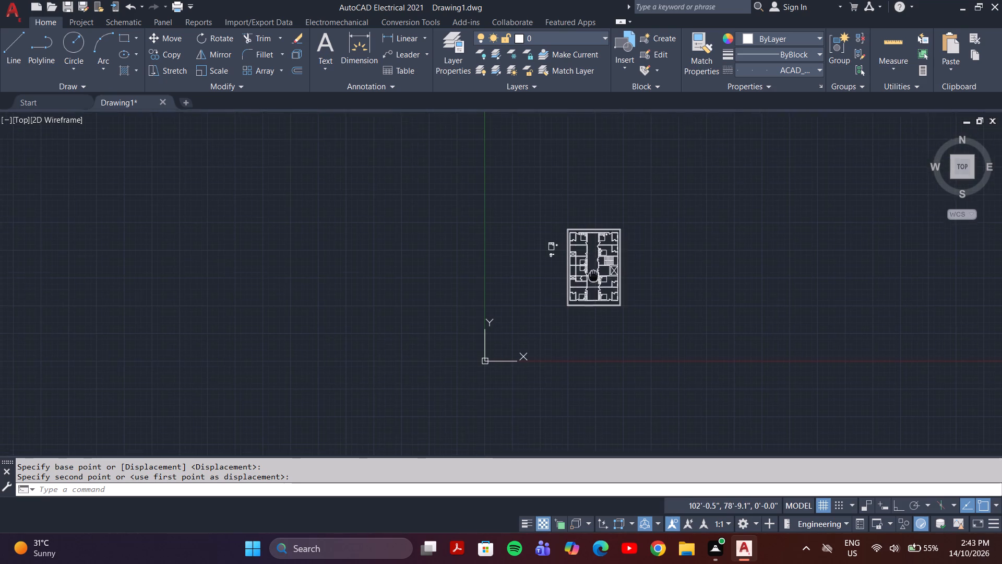
pyautogui.moveTo(593, 271); pyautogui.dragTo(581, 226, button='middle')
pyautogui.scroll(3, 581, 228)
pyautogui.scroll(-1, 582, 229)
pyautogui.moveTo(582, 229); pyautogui.dragTo(571, 293, button='middle')
pyautogui.scroll(1, 566, 293)
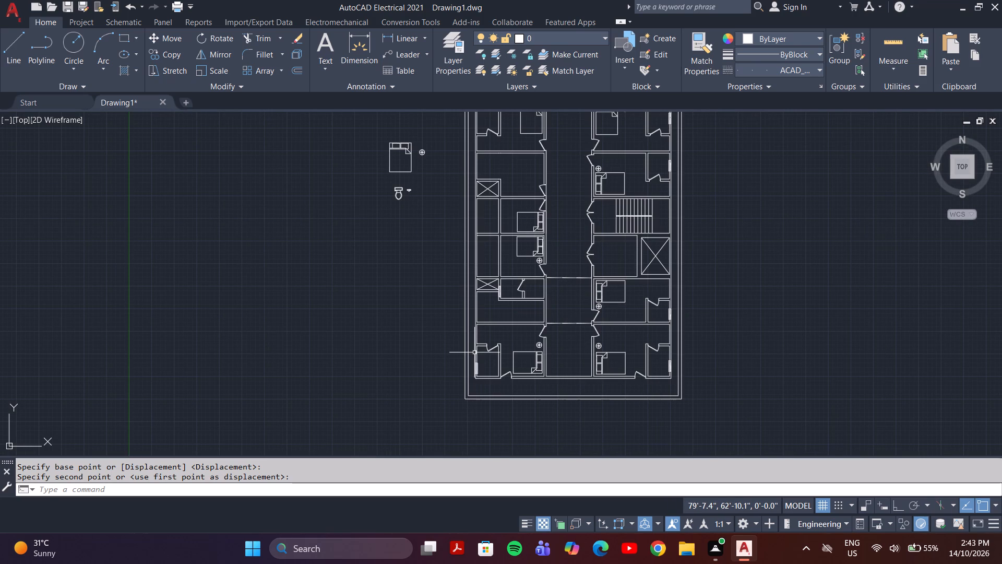
pyautogui.scroll(5, 482, 383)
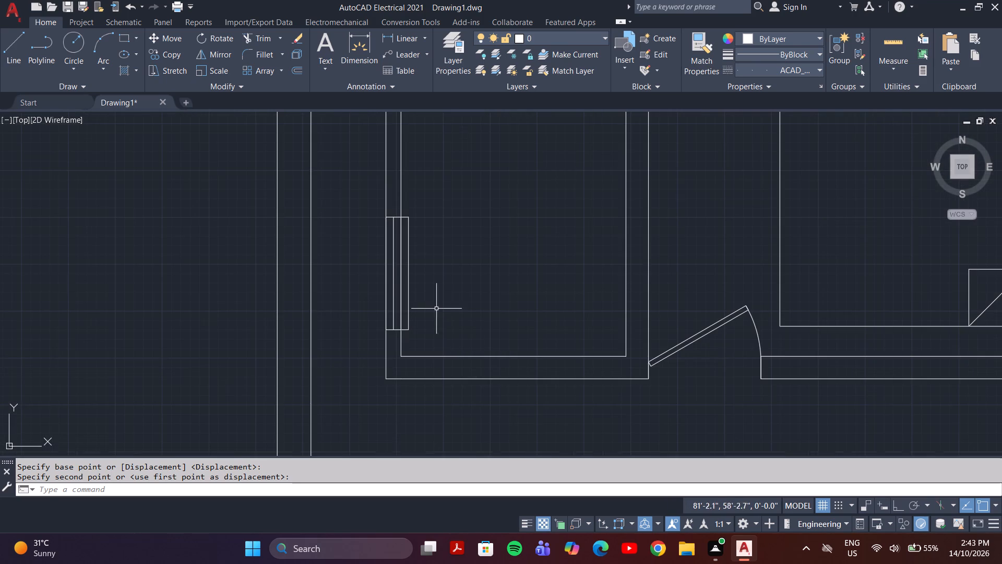
pyautogui.scroll(-5, 395, 237)
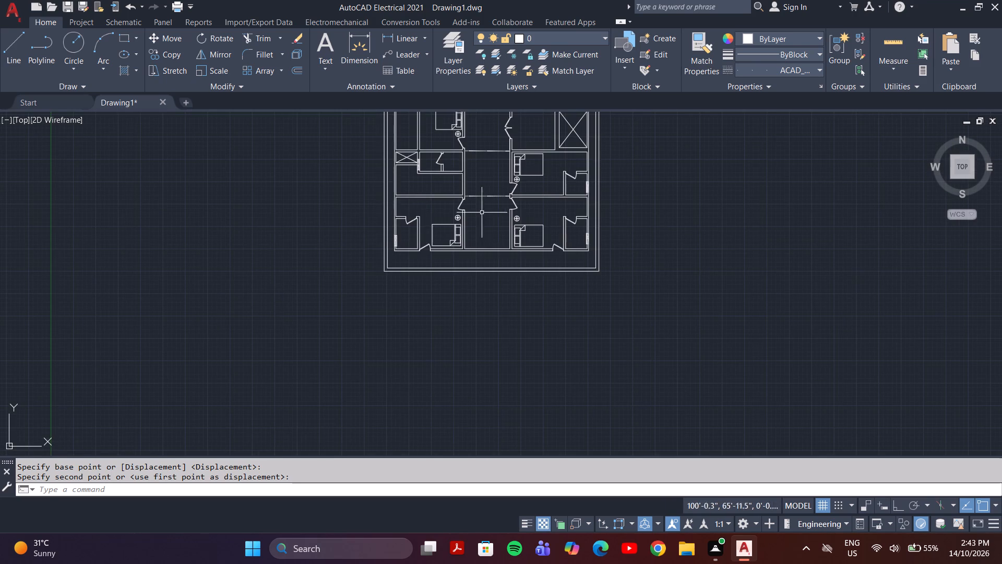
pyautogui.moveTo(497, 201); pyautogui.dragTo(504, 346, button='middle')
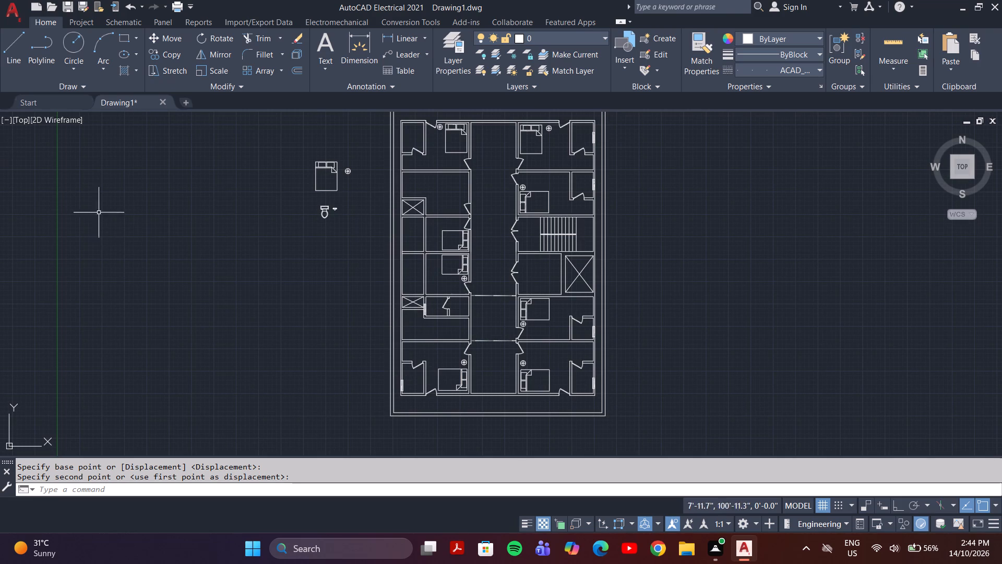
# Delete the northern of the two dotted lines crossing the corridor, level with the wall south of the lamp-lit west bedroom.
pyautogui.scroll(2, 477, 281)
pyautogui.click(509, 315)
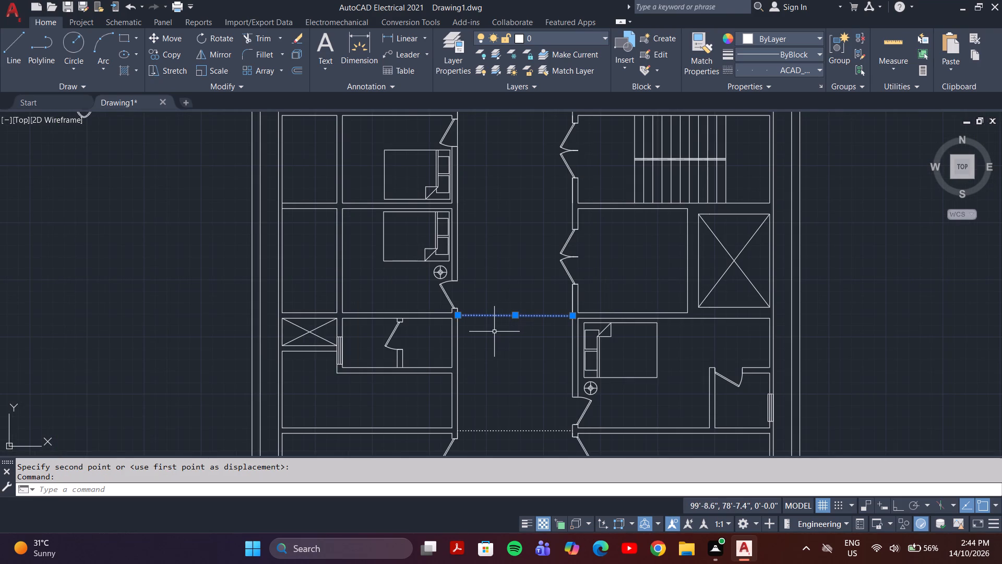
pyautogui.press('Delete')
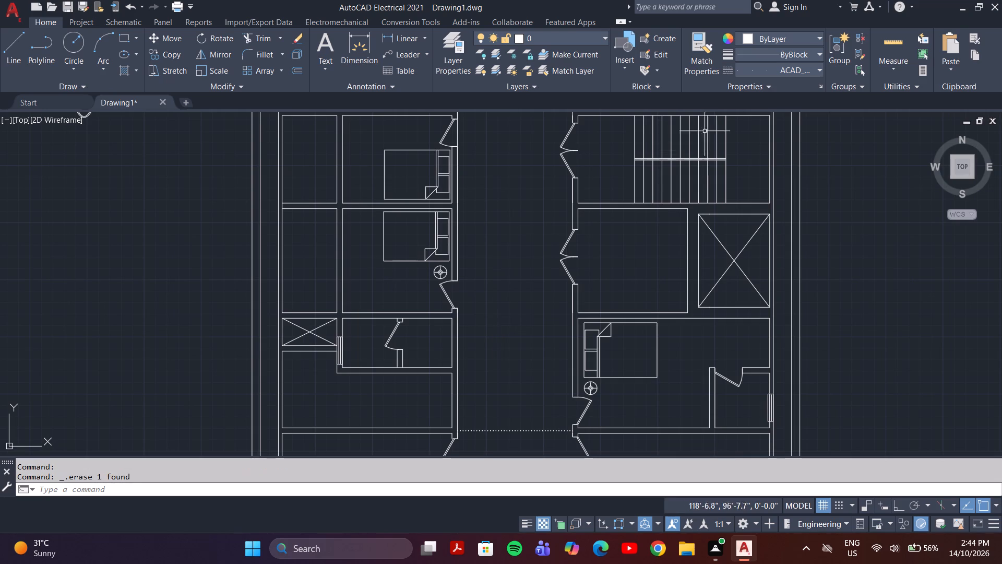
# Draw a short line closing the wall end between the two adjacent west-side beds and, from its midpoint, a line straight across the corridor.
pyautogui.press('l')
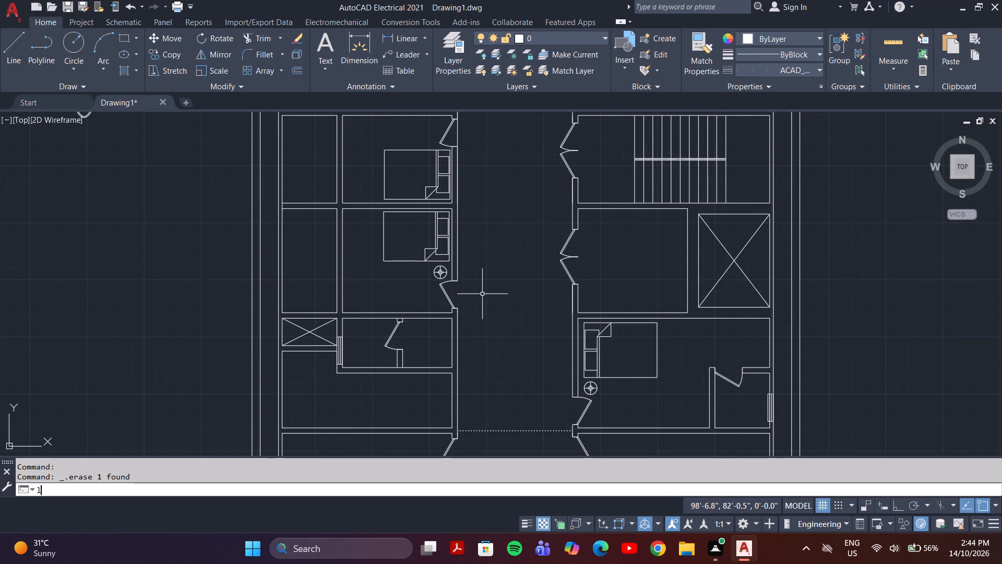
pyautogui.press('Return')
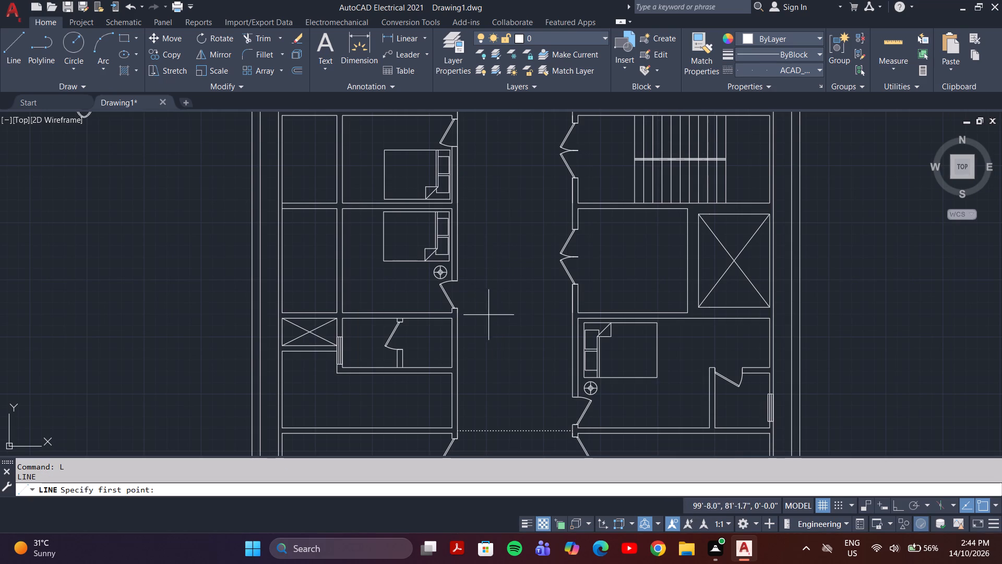
pyautogui.scroll(3, 461, 211)
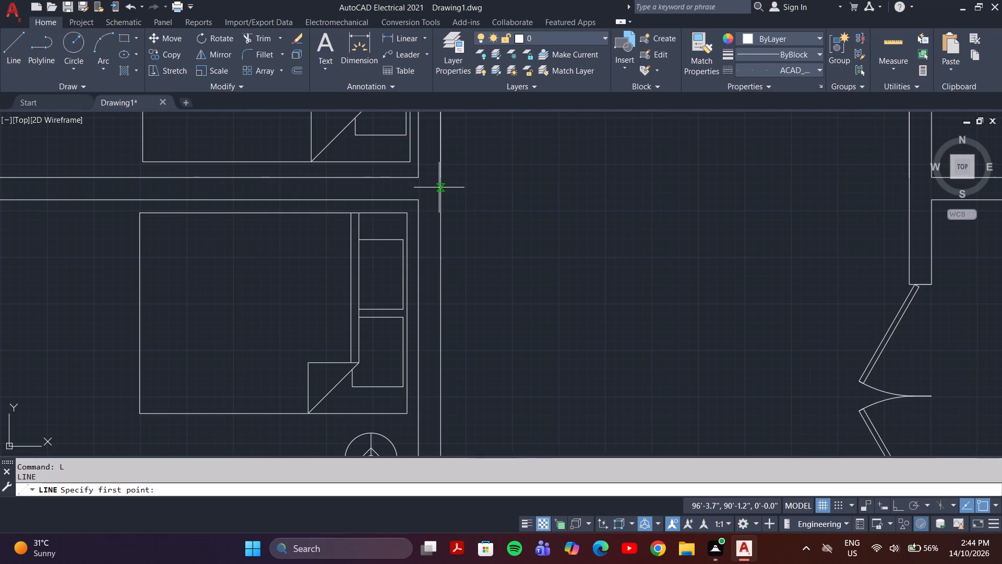
pyautogui.click(420, 177)
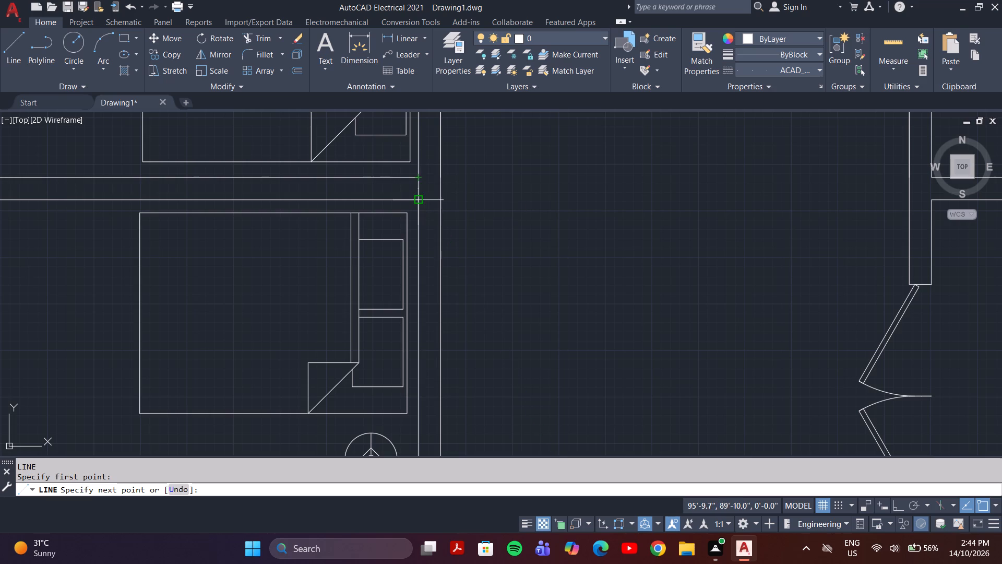
pyautogui.click(419, 202)
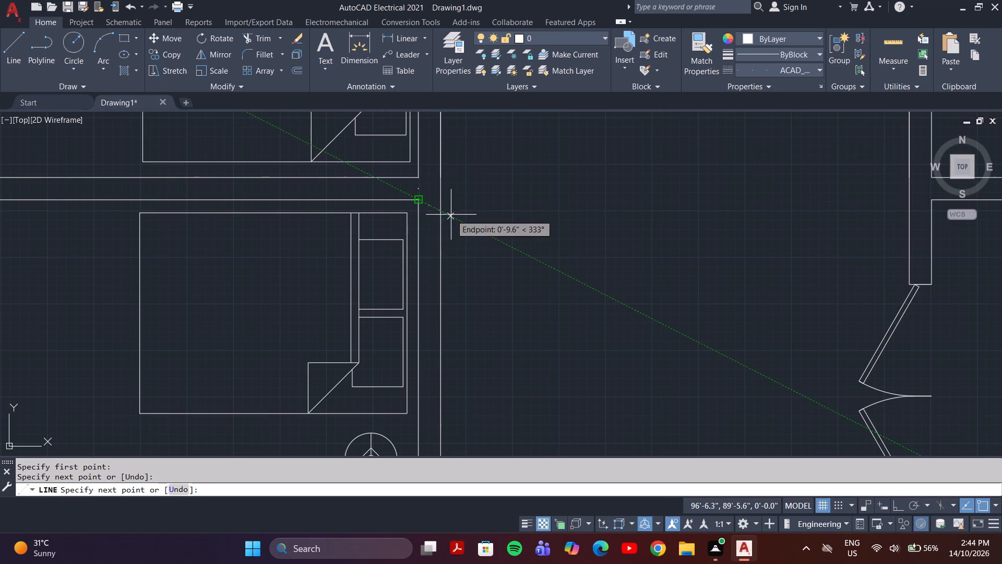
pyautogui.press('Escape')
pyautogui.press('space')
pyautogui.click(418, 188)
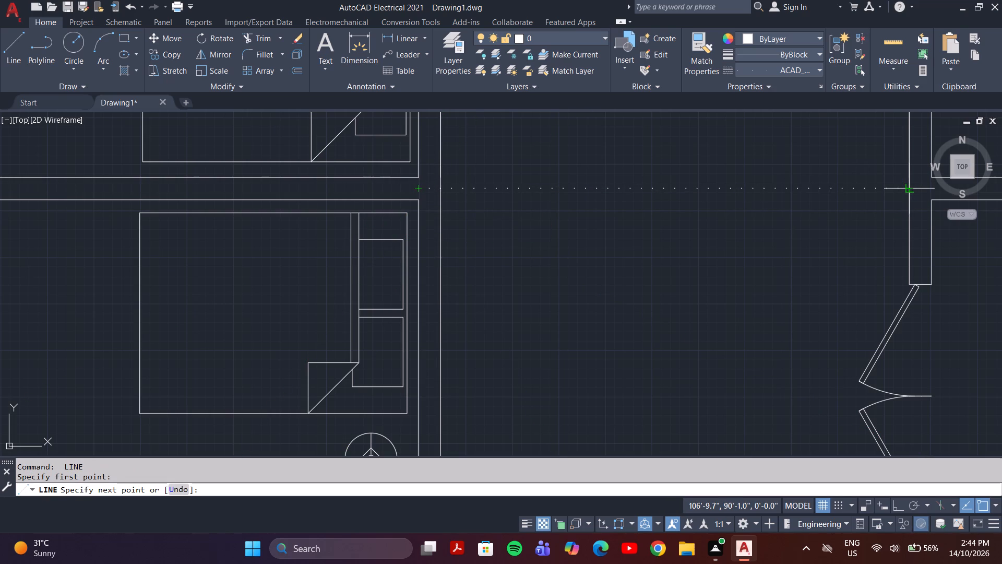
pyautogui.click(910, 190)
pyautogui.press('Escape')
# Trim off the portion of the new corridor line that lies inside the west corridor wall.
pyautogui.write('tr')
pyautogui.press('Return')
pyautogui.click(426, 185)
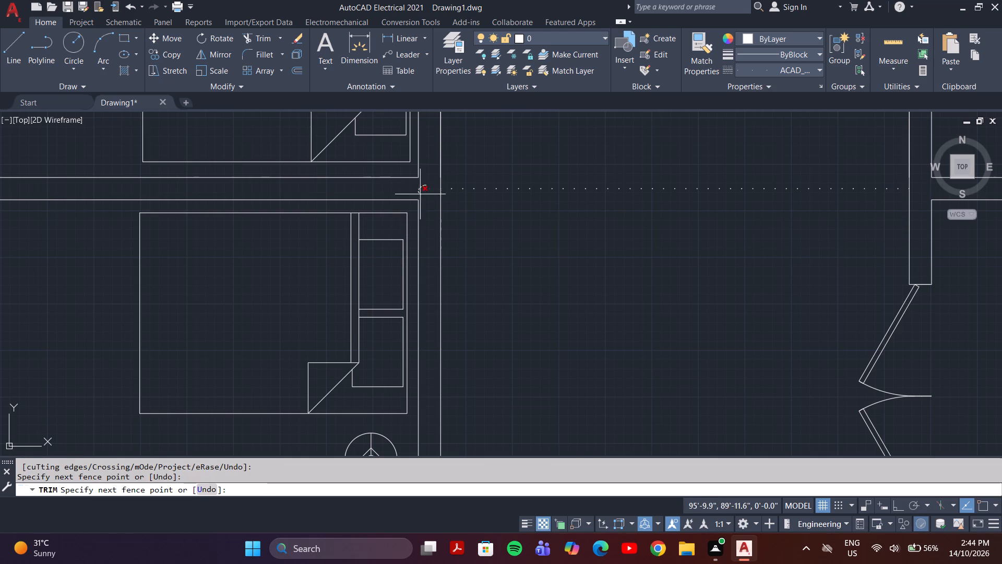
pyautogui.scroll(-3, 442, 244)
pyautogui.scroll(-1, 474, 362)
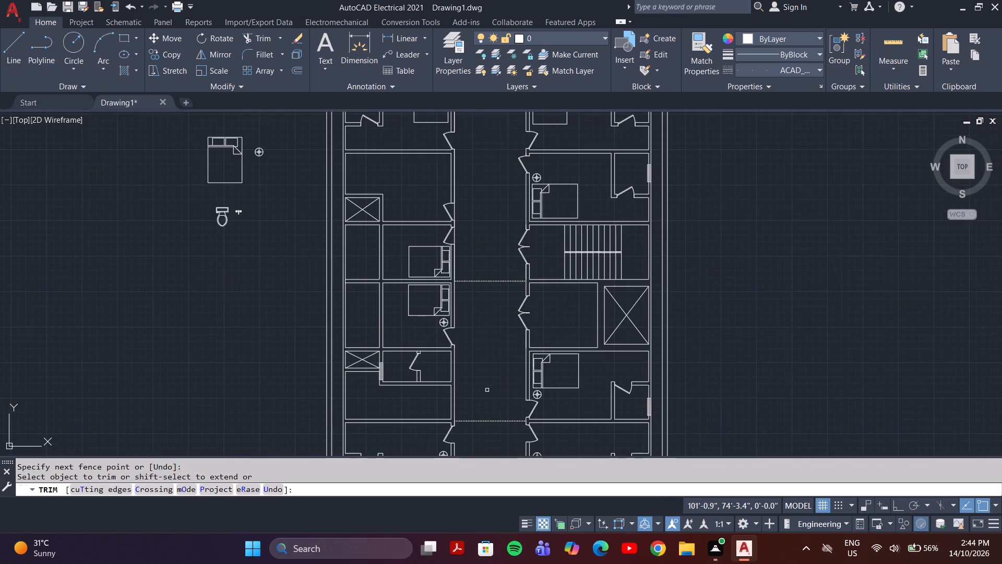
pyautogui.moveTo(488, 394); pyautogui.dragTo(494, 329, button='middle')
pyautogui.scroll(4, 466, 358)
pyautogui.scroll(-4, 676, 383)
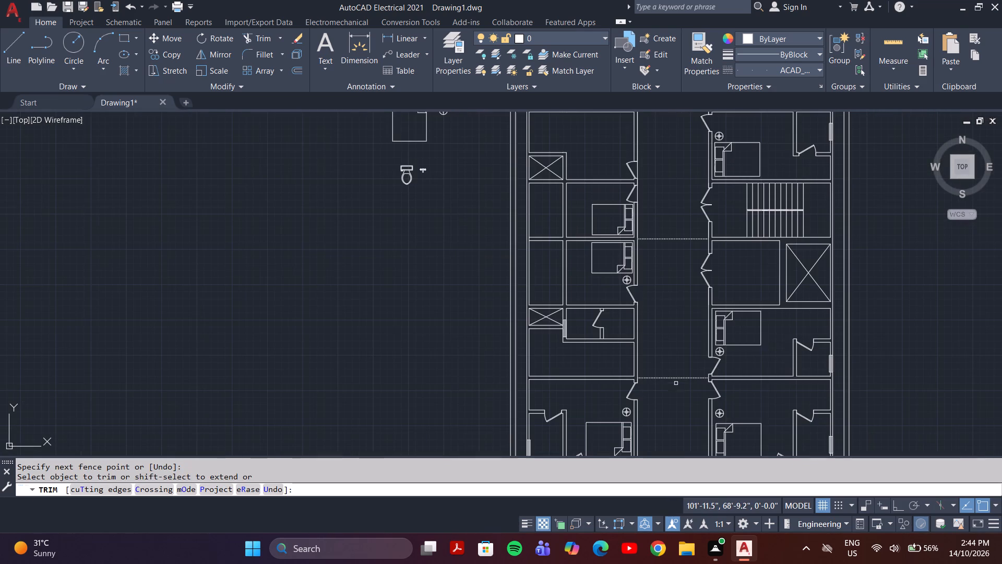
pyautogui.press('Escape')
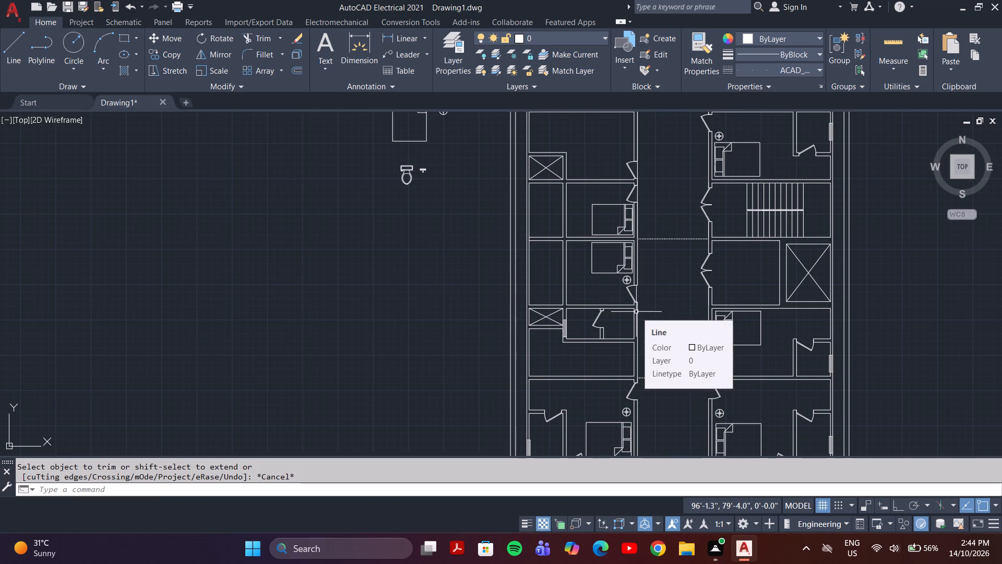
# Draw a line about 10 ft 6 in long across the corridor, level with the wall just south of the northwest bedroom.
pyautogui.moveTo(663, 278); pyautogui.dragTo(653, 332, button='middle')
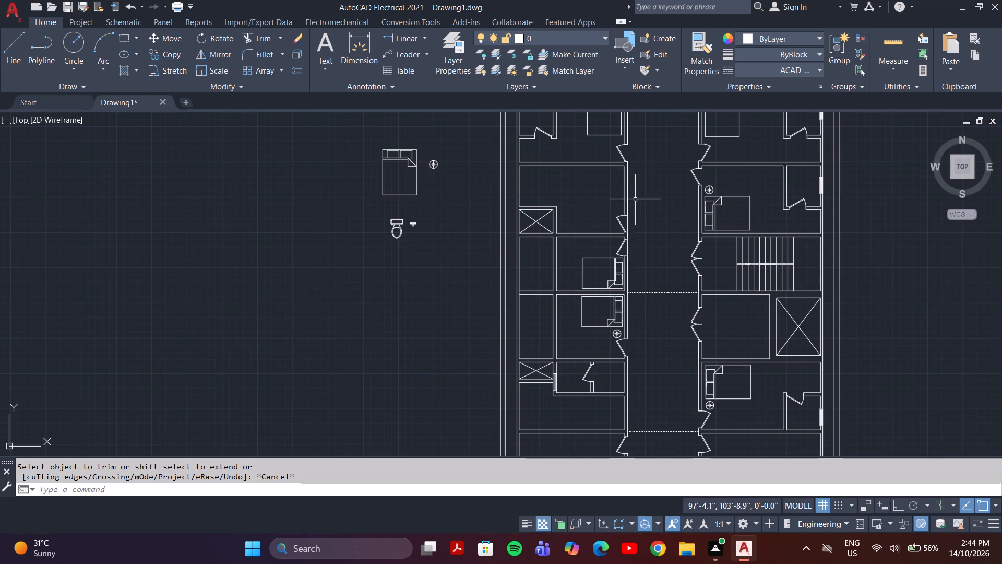
pyautogui.scroll(-1, 635, 199)
pyautogui.moveTo(630, 214); pyautogui.dragTo(636, 332, button='middle')
pyautogui.scroll(3, 640, 301)
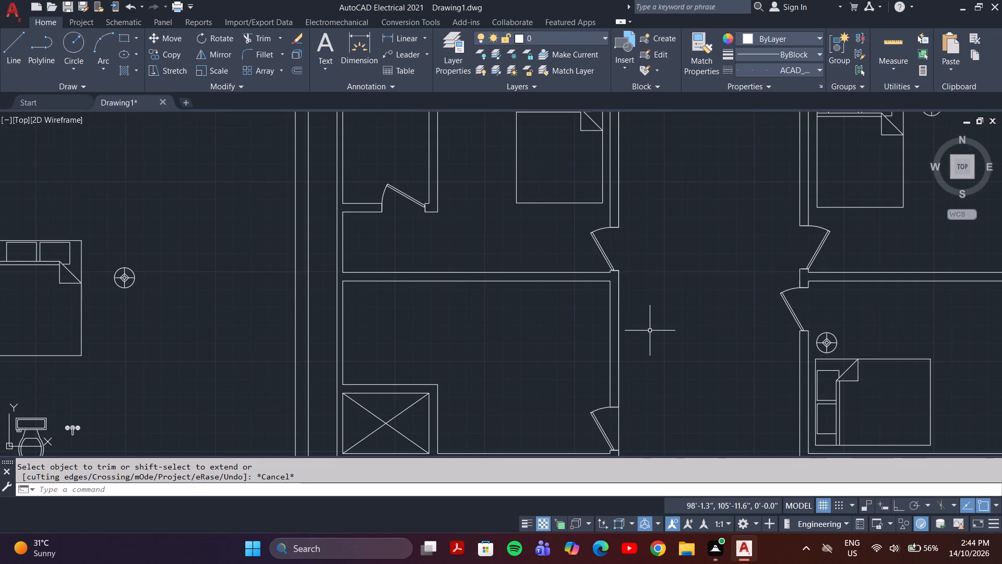
pyautogui.press('l')
pyautogui.press('Return')
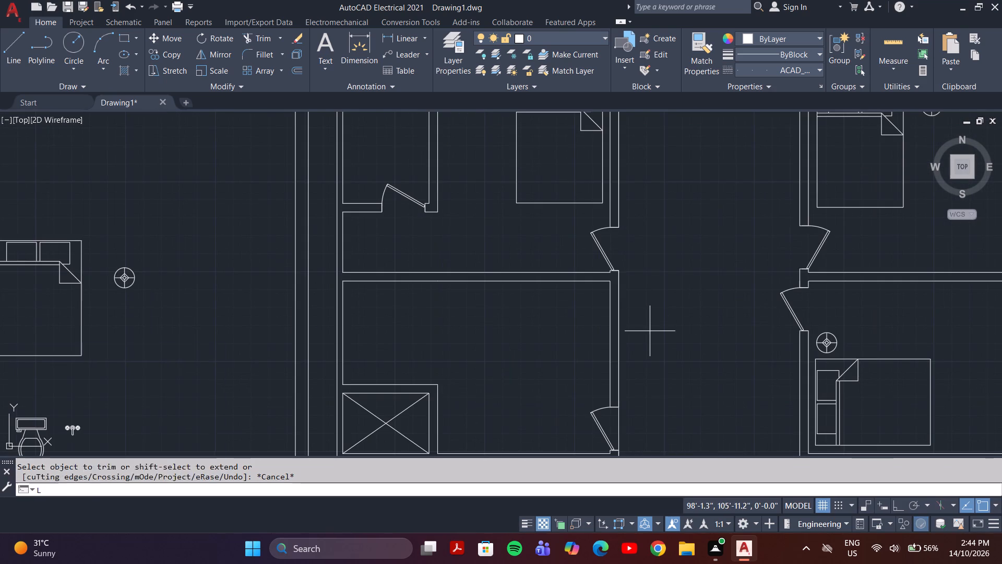
pyautogui.scroll(3, 802, 276)
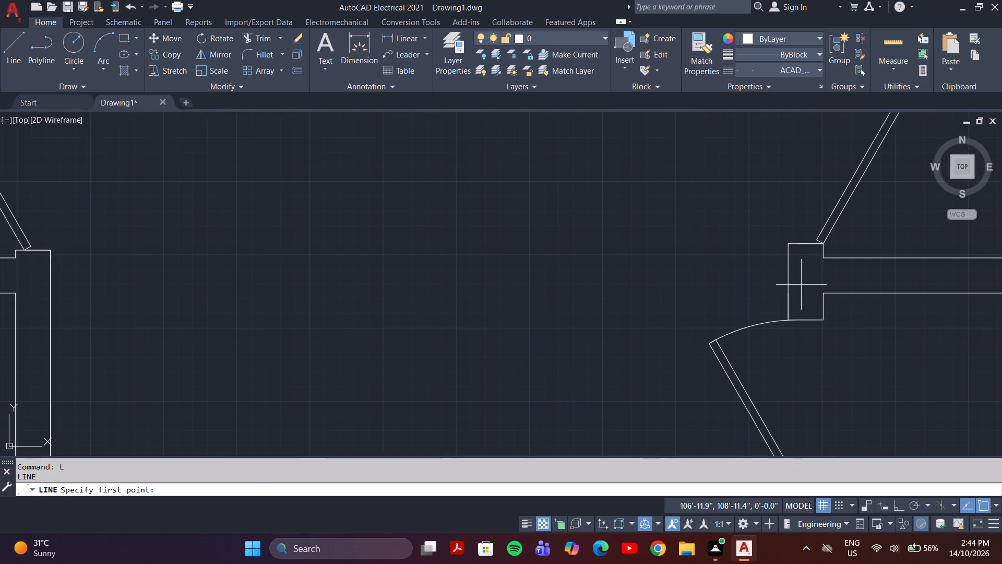
pyautogui.click(785, 280)
pyautogui.moveTo(292, 273); pyautogui.dragTo(691, 306, button='middle')
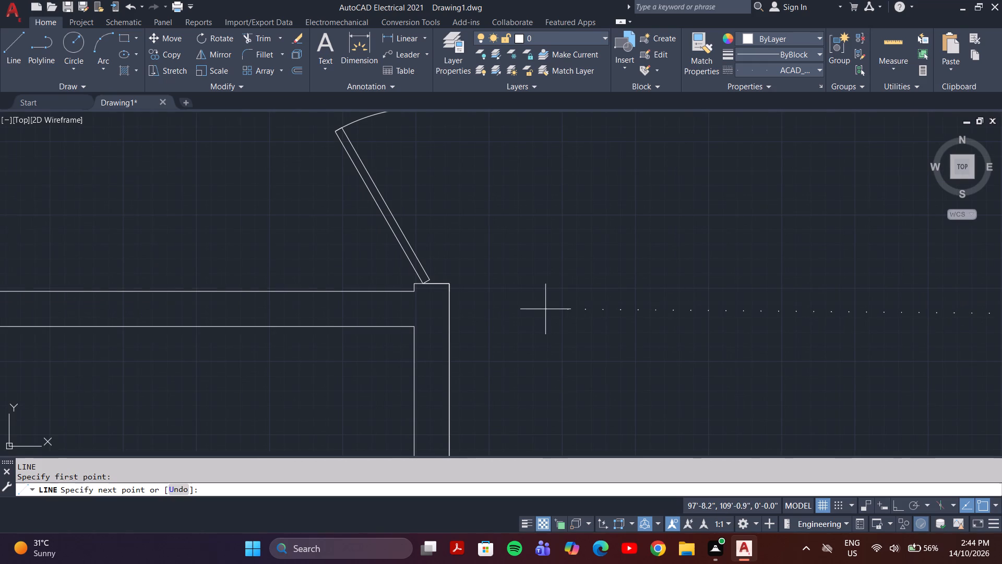
pyautogui.scroll(-1, 448, 314)
pyautogui.click(448, 314)
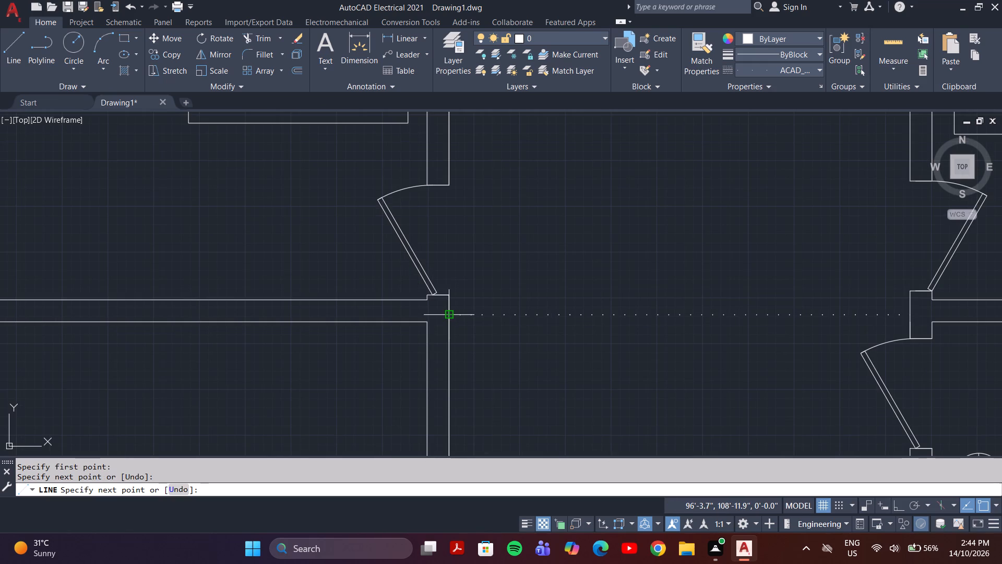
pyautogui.press('Escape')
# Review the lines crossing the corridor and the southern half of the floor plan.
pyautogui.scroll(-5, 565, 332)
pyautogui.moveTo(588, 349); pyautogui.dragTo(599, 280, button='middle')
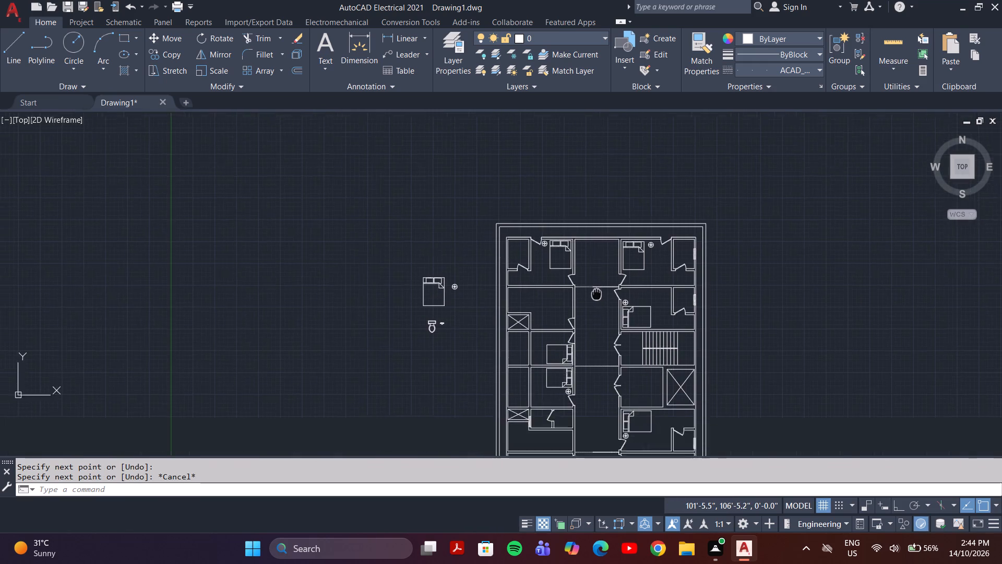
pyautogui.moveTo(599, 280); pyautogui.dragTo(600, 273, button='middle')
pyautogui.scroll(-1, 600, 289)
pyautogui.moveTo(604, 357); pyautogui.dragTo(594, 279, button='middle')
pyautogui.scroll(2, 594, 281)
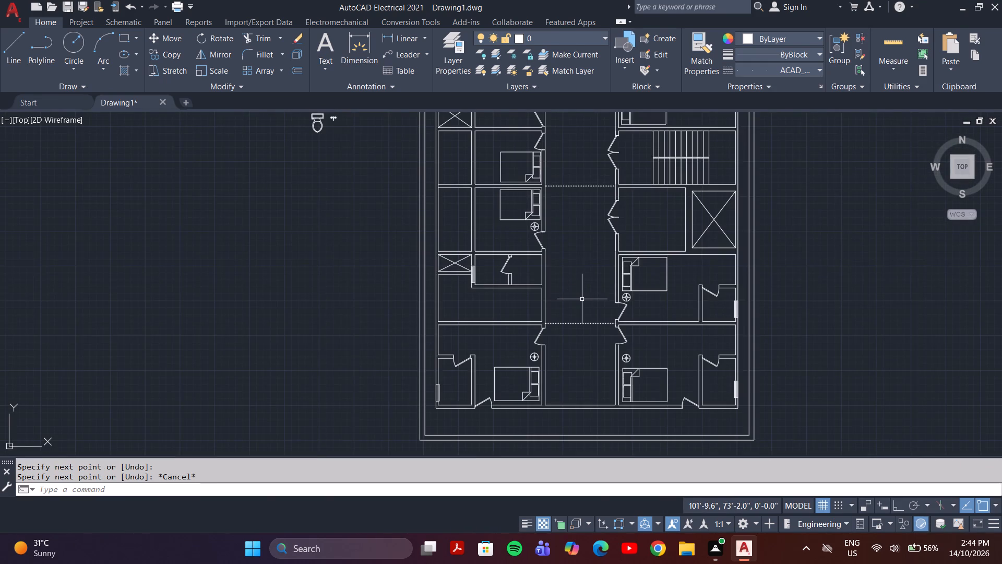
pyautogui.scroll(-1, 582, 299)
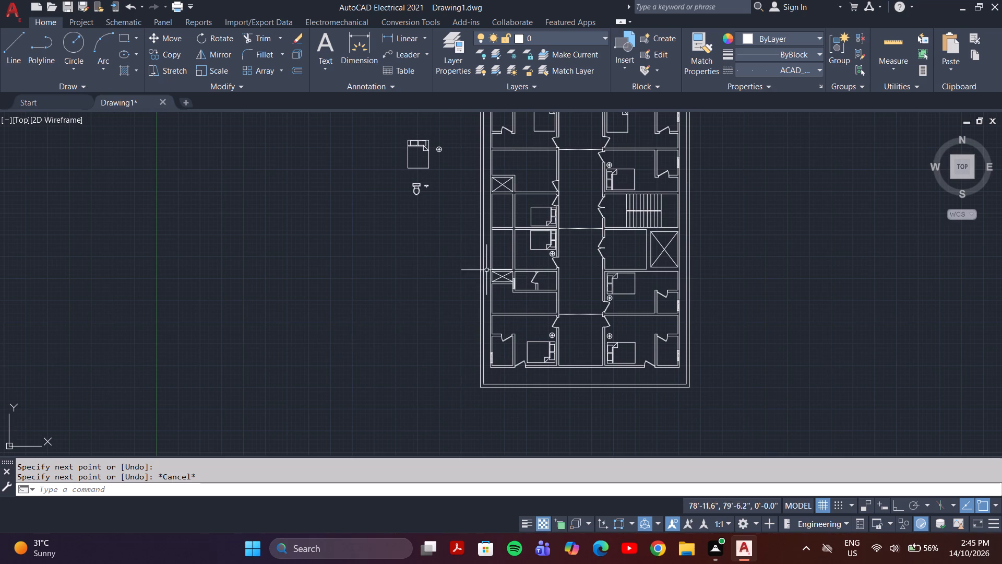
# Copy the window in the northeast corner bathroom's east wall into the interior of the northwest corner bathroom.
pyautogui.moveTo(486, 249); pyautogui.dragTo(451, 351, button='middle')
pyautogui.scroll(5, 471, 256)
pyautogui.scroll(-4, 471, 256)
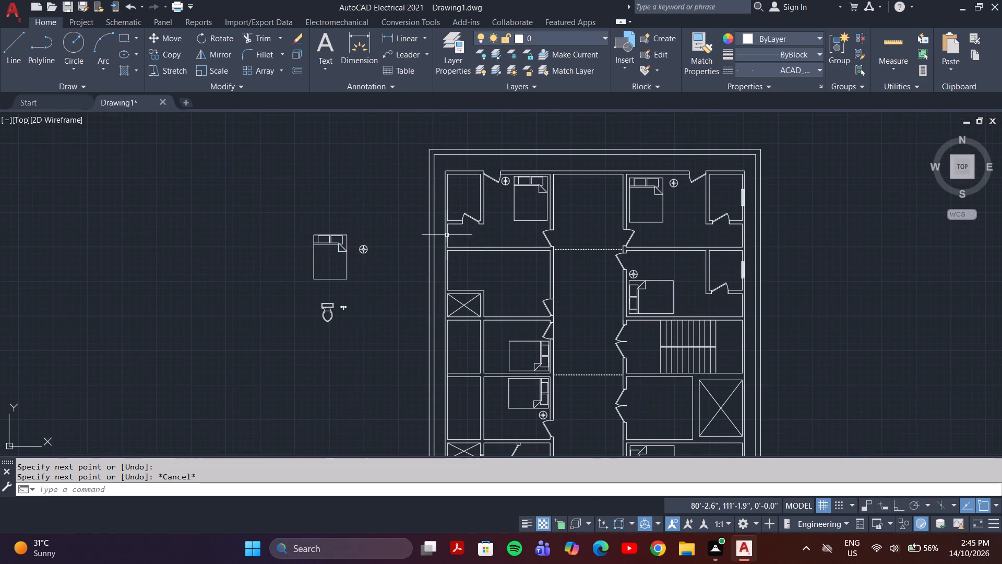
pyautogui.scroll(3, 737, 190)
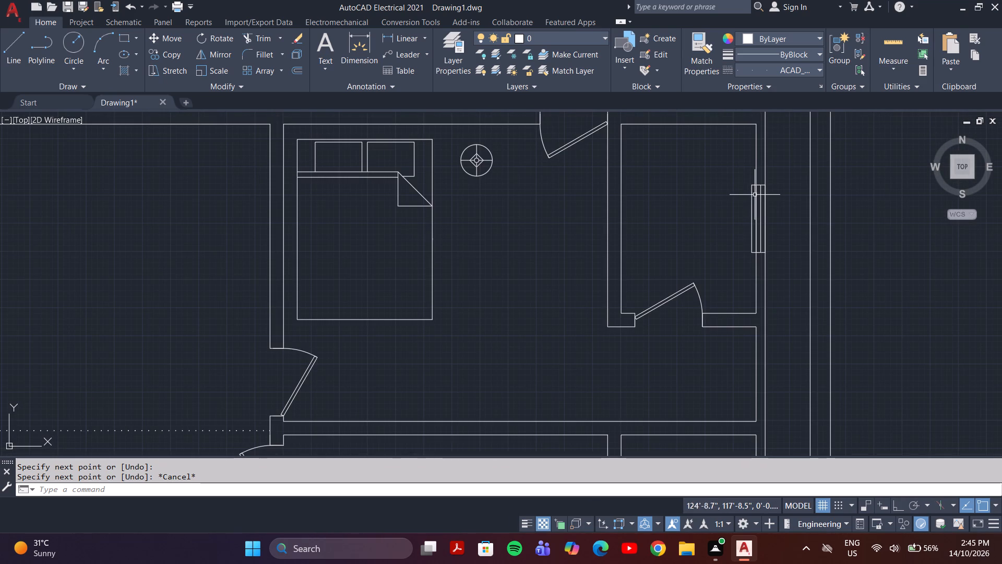
pyautogui.click(751, 196)
pyautogui.press('Escape')
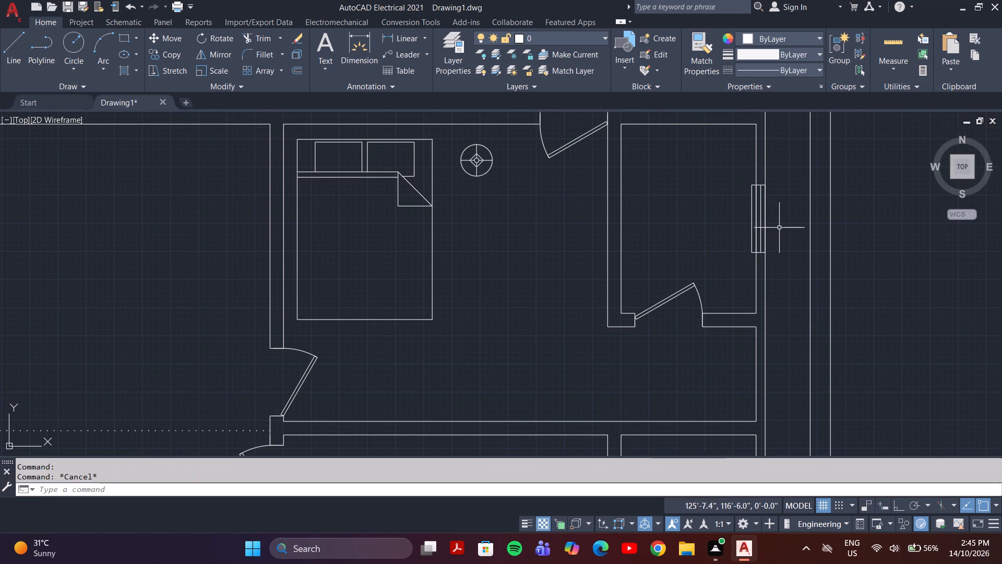
pyautogui.click(751, 174)
pyautogui.click(769, 263)
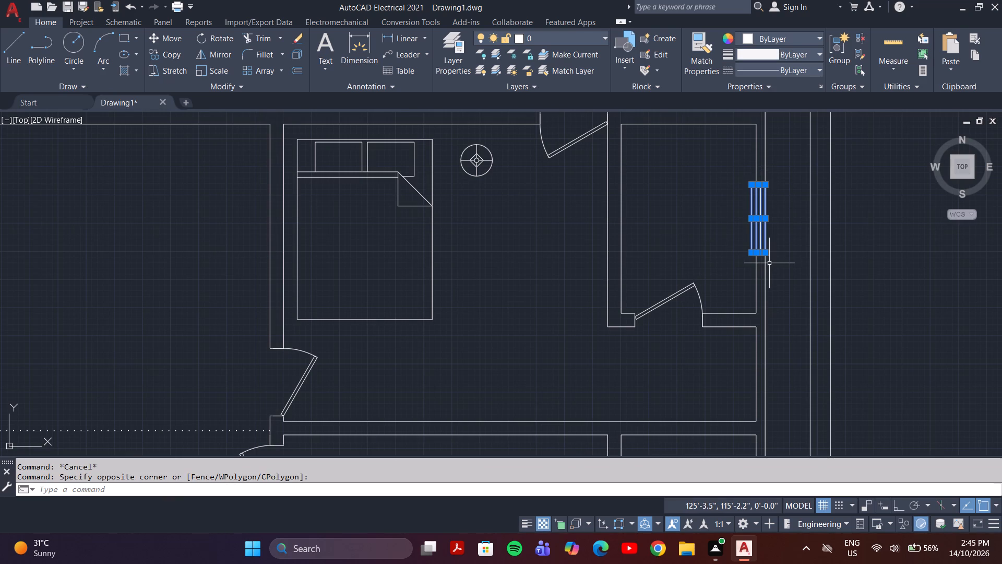
pyautogui.press(',')
pyautogui.press('BackSpace')
pyautogui.write('co')
pyautogui.press('Return')
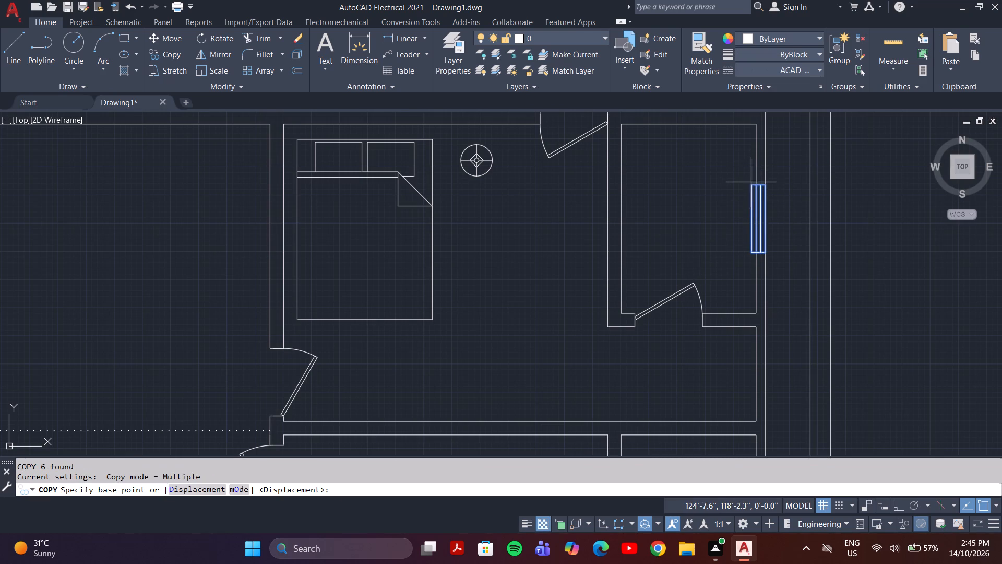
pyautogui.click(751, 184)
pyautogui.scroll(-4, 511, 222)
pyautogui.moveTo(439, 229); pyautogui.dragTo(652, 313, button='middle')
pyautogui.scroll(4, 560, 297)
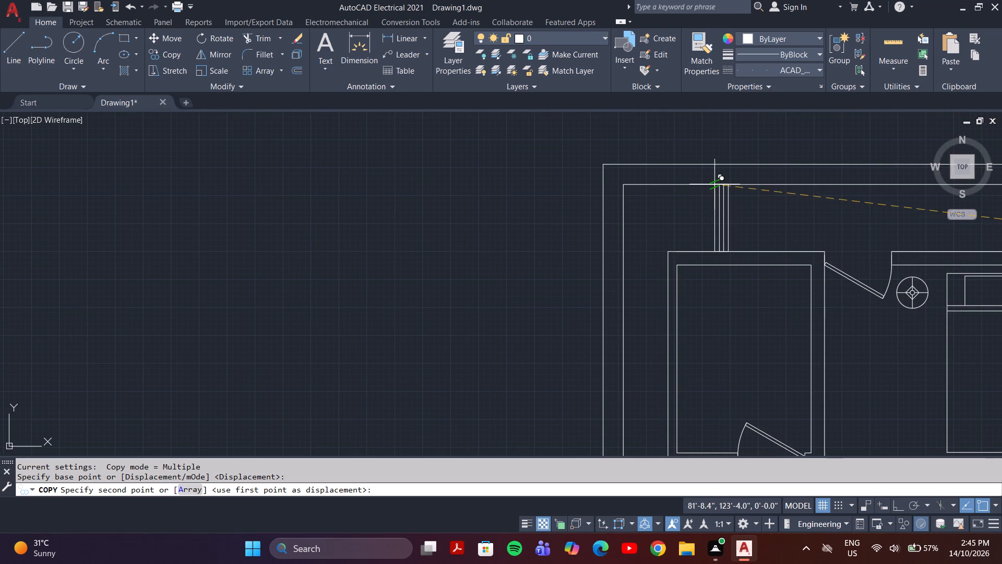
pyautogui.click(706, 287)
pyautogui.press('Escape')
# Rotate the copied window 90 degrees counterclockwise about its southeast corner so it runs horizontally.
pyautogui.click(728, 277)
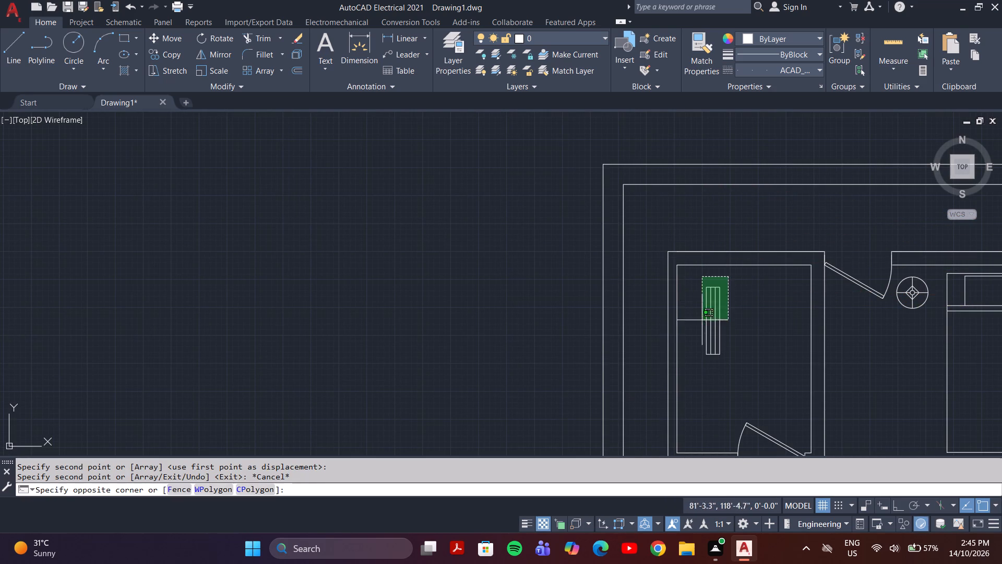
pyautogui.click(695, 368)
pyautogui.write('ro')
pyautogui.press('Return')
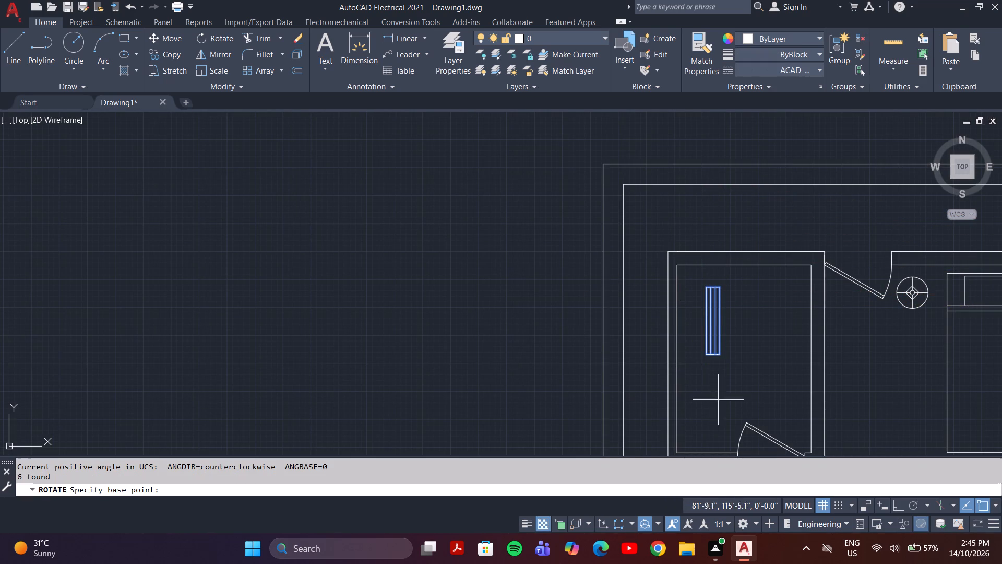
pyautogui.click(719, 353)
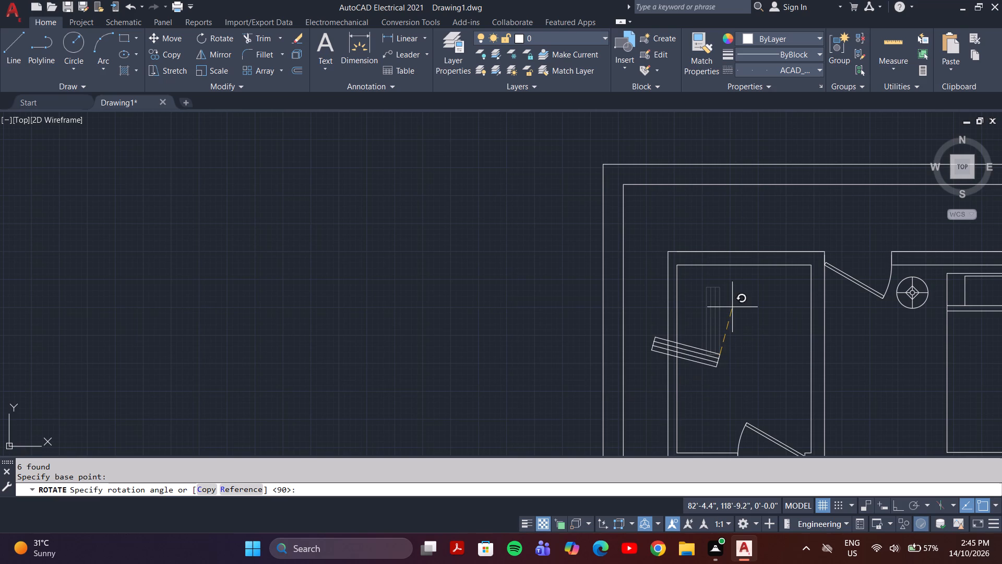
pyautogui.press('F8')
pyautogui.click(723, 302)
# Move the rotated window into the north wall of the northwest corner bathroom, its lower edge on the inner wall line.
pyautogui.moveTo(707, 332); pyautogui.dragTo(705, 345)
pyautogui.click(692, 384)
pyautogui.scroll(2, 707, 360)
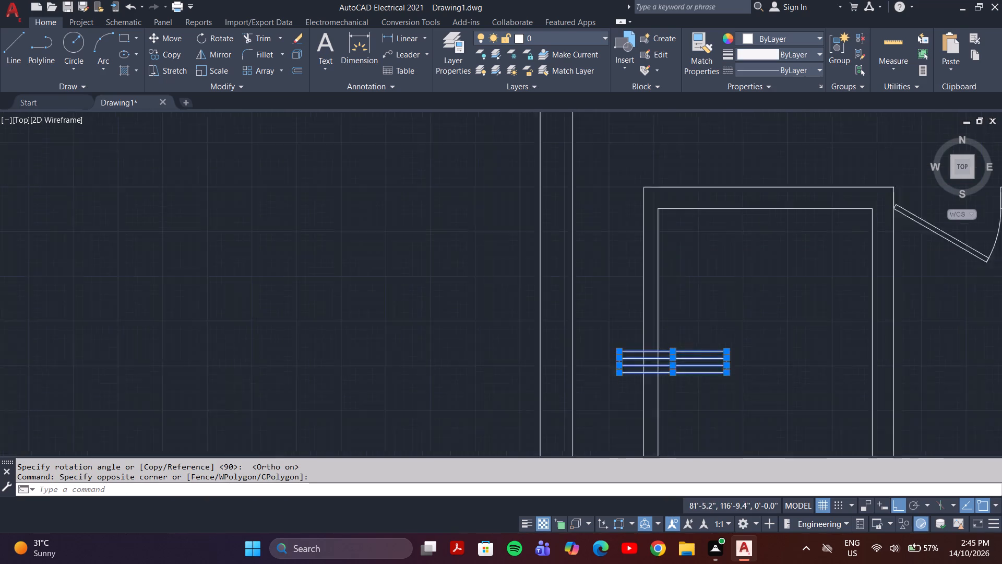
pyautogui.scroll(2, 707, 360)
pyautogui.click(807, 332)
pyautogui.click(767, 344)
pyautogui.scroll(1, 386, 349)
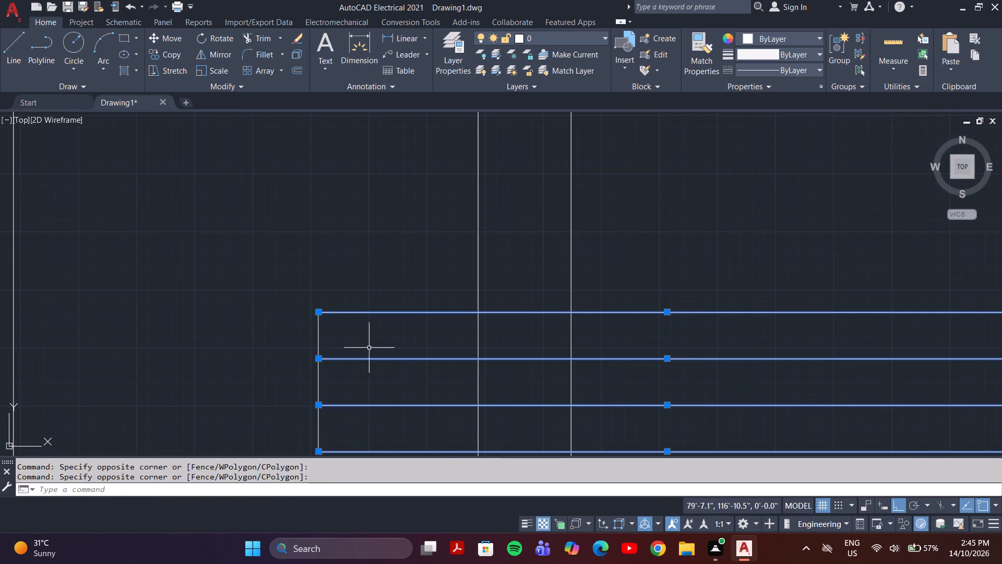
pyautogui.click(361, 347)
pyautogui.click(288, 349)
pyautogui.scroll(-3, 289, 349)
pyautogui.press('m')
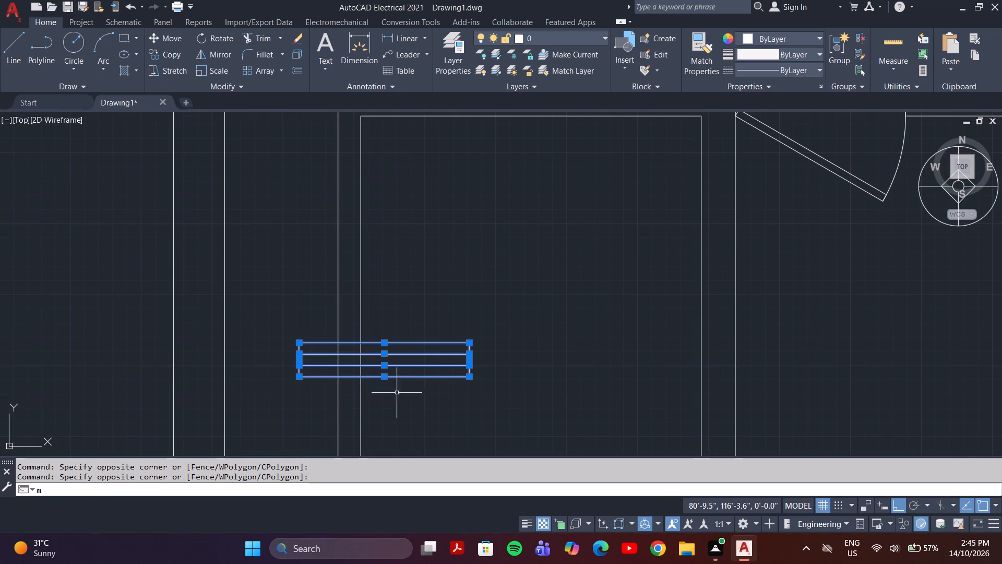
pyautogui.press('Return')
pyautogui.click(470, 377)
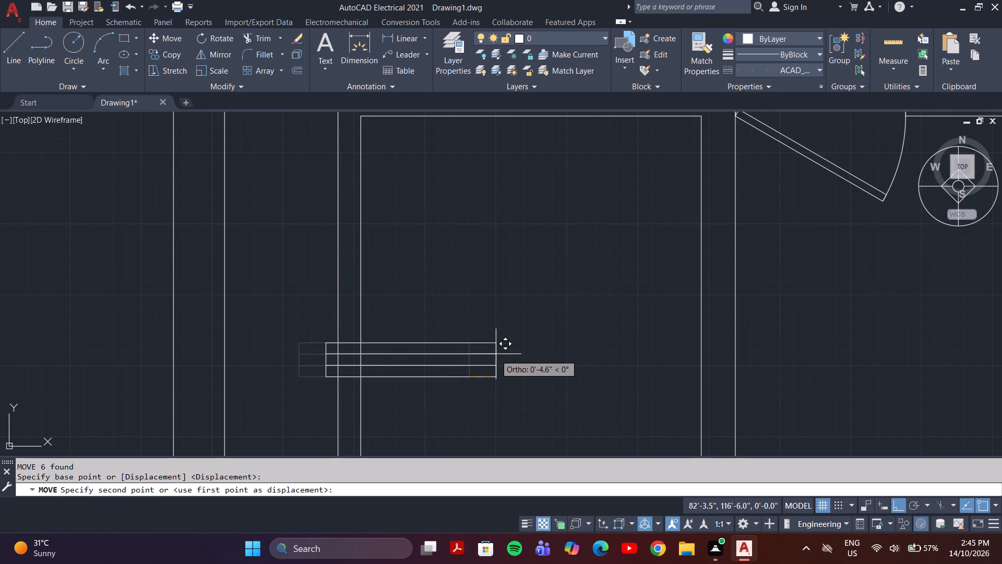
pyautogui.press('F8')
pyautogui.moveTo(524, 246); pyautogui.dragTo(524, 386, button='middle')
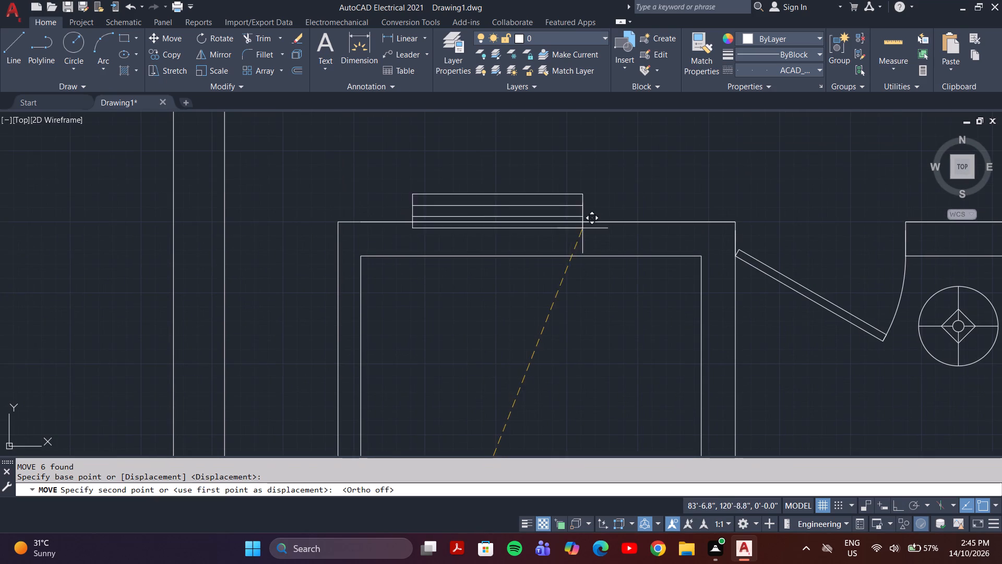
pyautogui.click(582, 256)
# Move the window out of the northeast corner bathroom's east wall to the middle of that room.
pyautogui.scroll(-5, 584, 310)
pyautogui.moveTo(566, 342); pyautogui.dragTo(501, 324, button='middle')
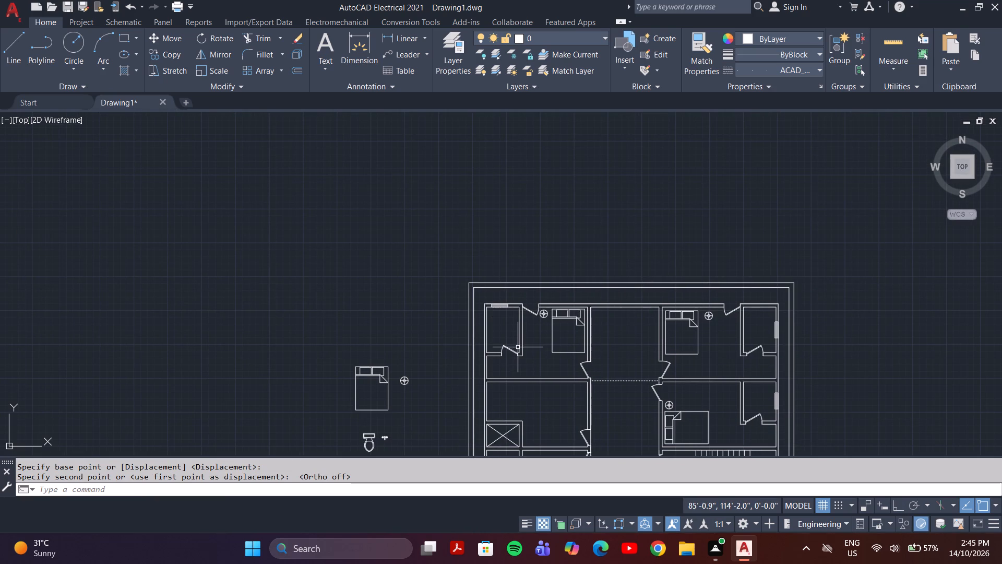
pyautogui.scroll(4, 743, 333)
pyautogui.moveTo(815, 326); pyautogui.dragTo(712, 304, button='middle')
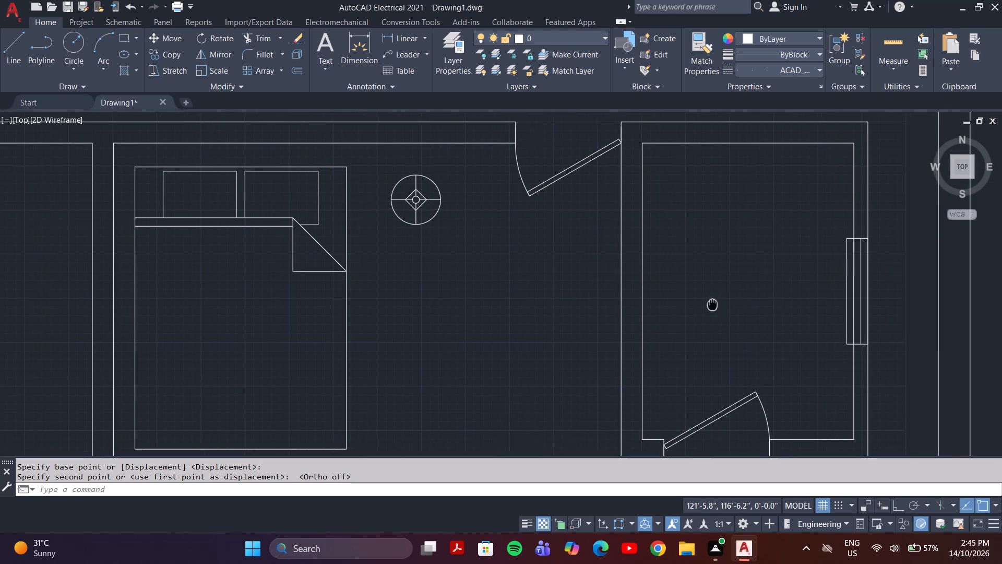
pyautogui.moveTo(712, 304); pyautogui.dragTo(712, 304, button='middle')
pyautogui.click(850, 237)
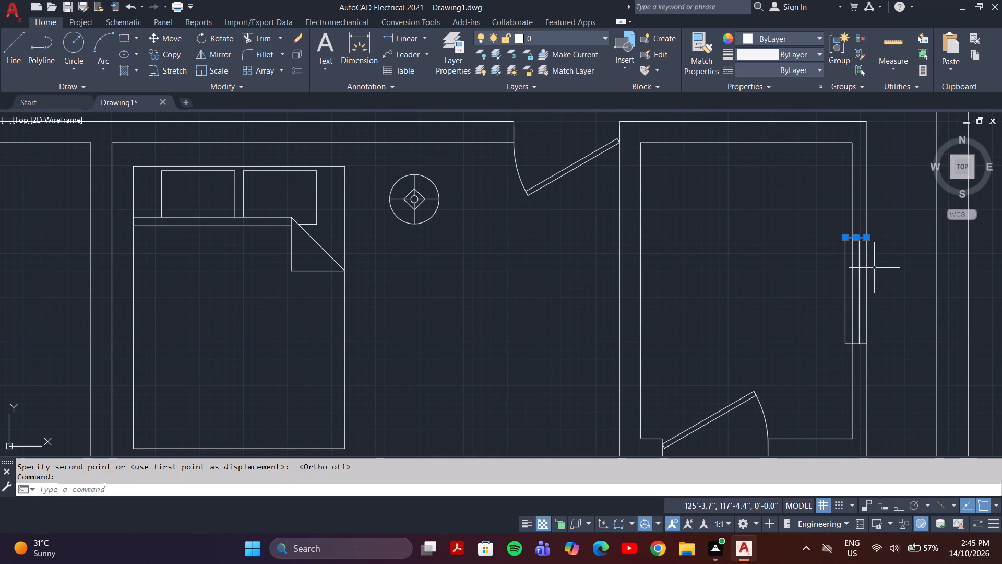
pyautogui.click(842, 223)
pyautogui.click(872, 363)
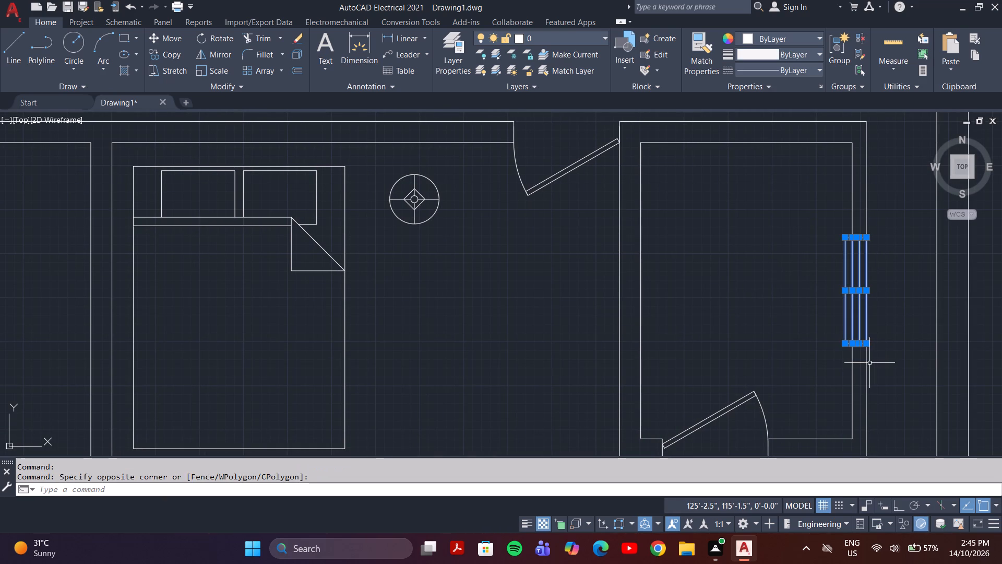
pyautogui.scroll(3, 868, 351)
pyautogui.scroll(-2, 868, 351)
pyautogui.press('m')
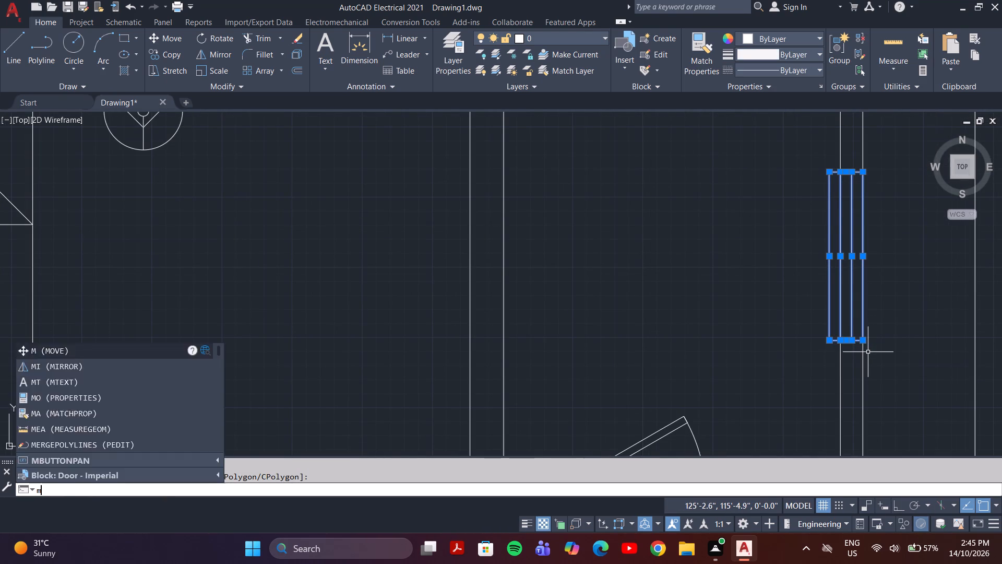
pyautogui.press('Return')
pyautogui.click(863, 338)
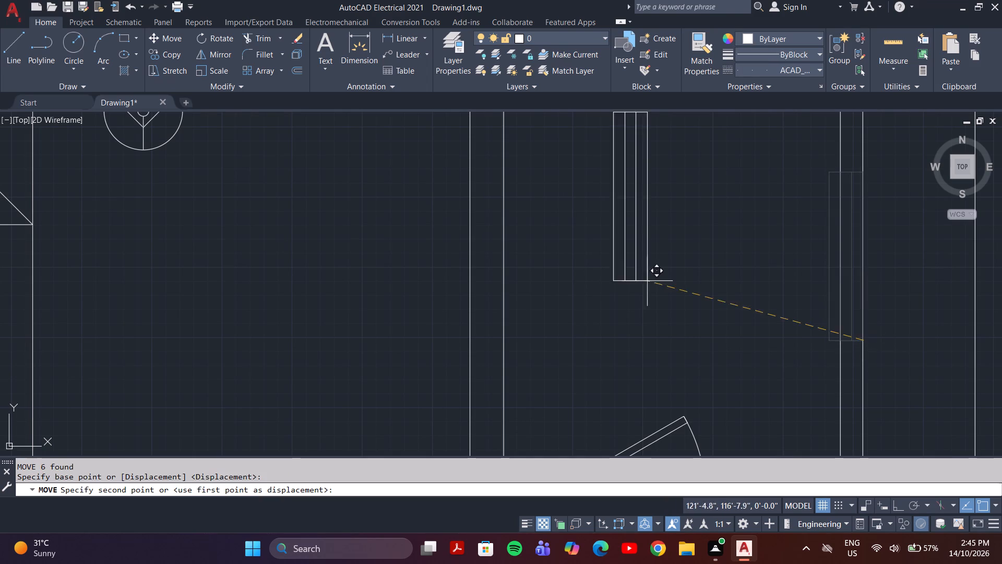
pyautogui.moveTo(593, 255); pyautogui.dragTo(602, 372, button='middle')
pyautogui.scroll(-2, 643, 285)
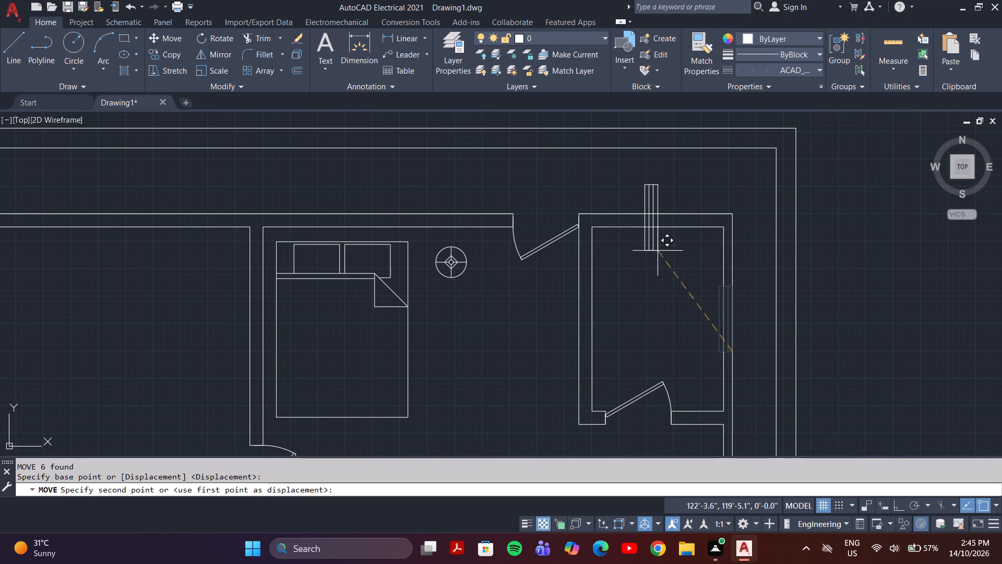
pyautogui.middleClick(659, 260)
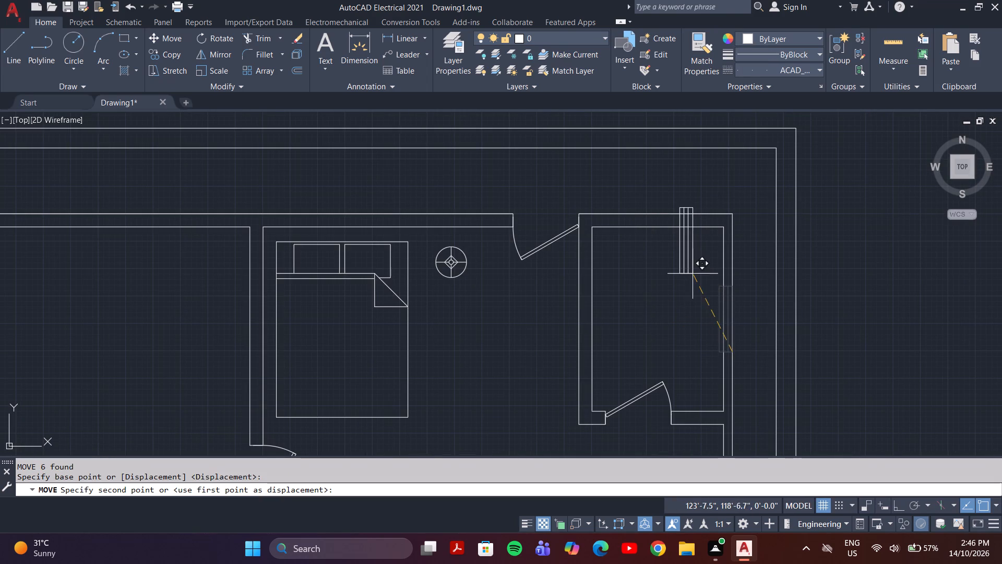
pyautogui.click(671, 294)
pyautogui.press('Escape')
# Rotate the northeast bathroom's window 90 degrees counterclockwise about its southeast corner.
pyautogui.click(676, 229)
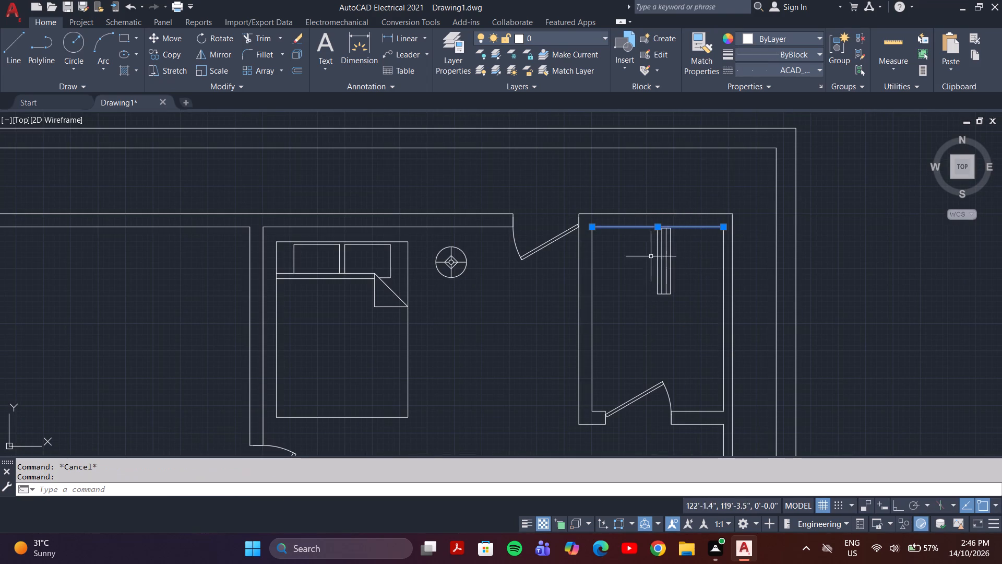
pyautogui.press('Escape')
pyautogui.click(650, 236)
pyautogui.press('Escape')
pyautogui.moveTo(648, 224); pyautogui.dragTo(652, 226)
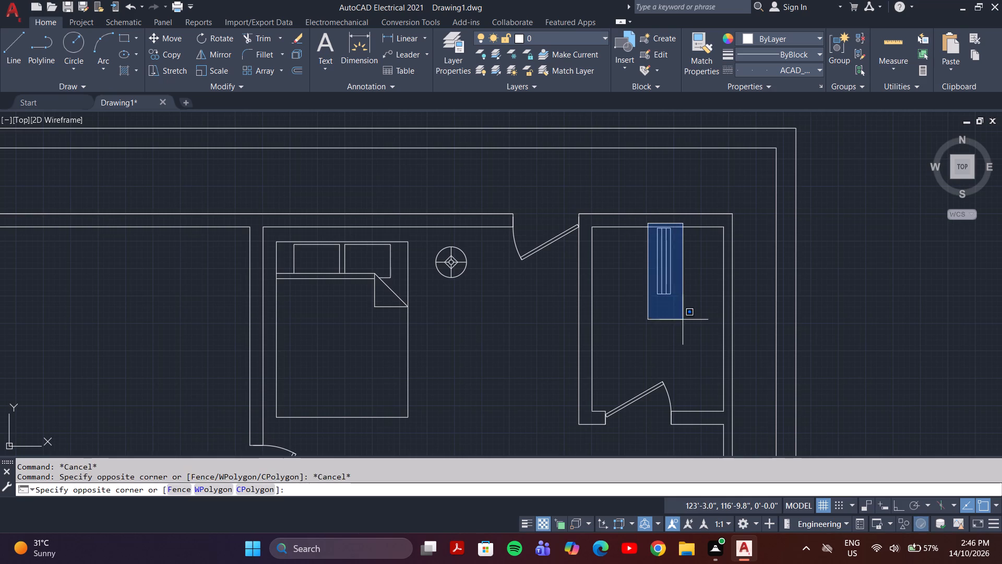
pyautogui.click(683, 320)
pyautogui.write('ro')
pyautogui.press('Return')
pyautogui.click(671, 295)
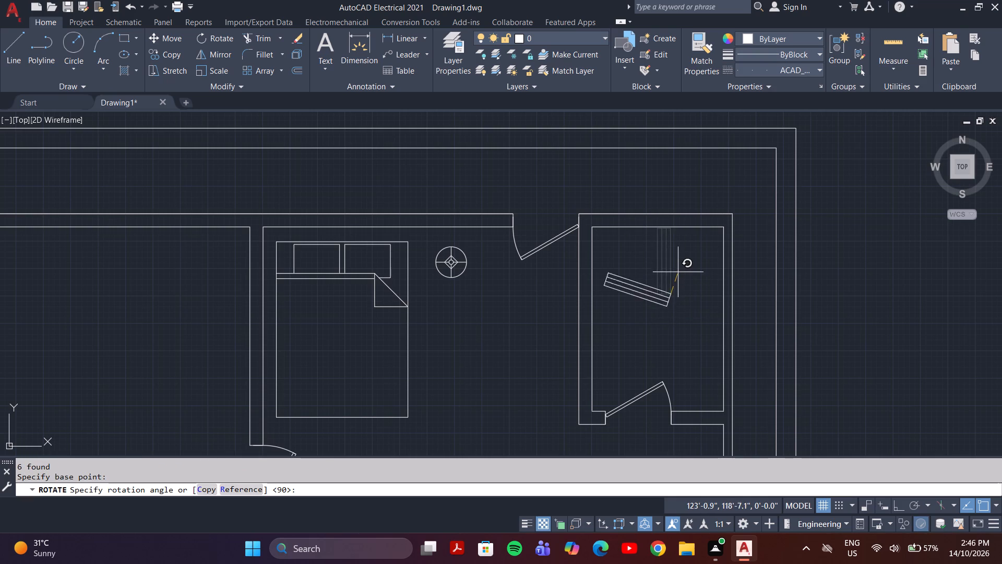
pyautogui.press('F8')
pyautogui.doubleClick(672, 267)
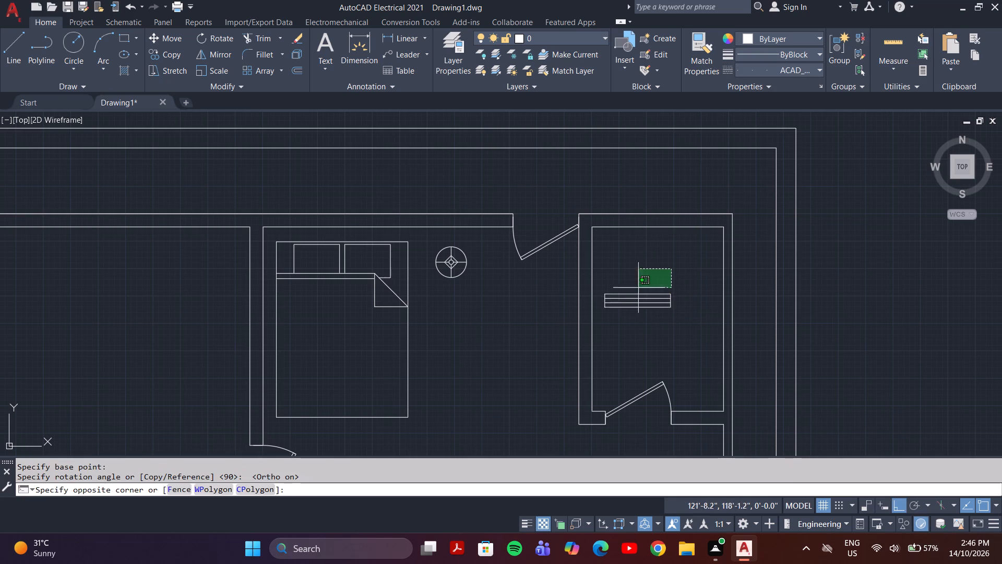
# Move the horizontal window into the north wall of the northeast corner bathroom, its lower edge on the inner wall line.
pyautogui.click(598, 324)
pyautogui.press('m')
pyautogui.press('Return')
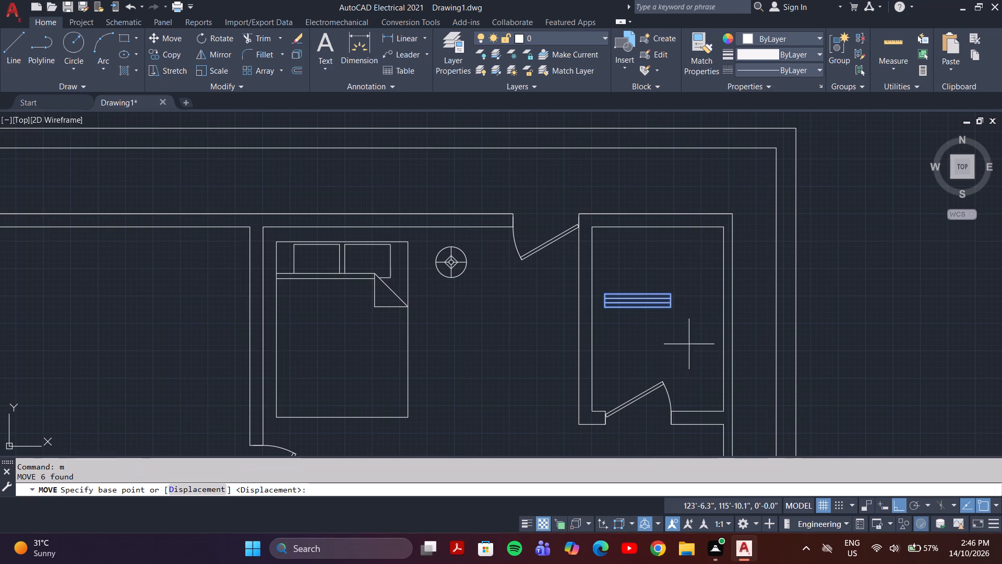
pyautogui.click(671, 308)
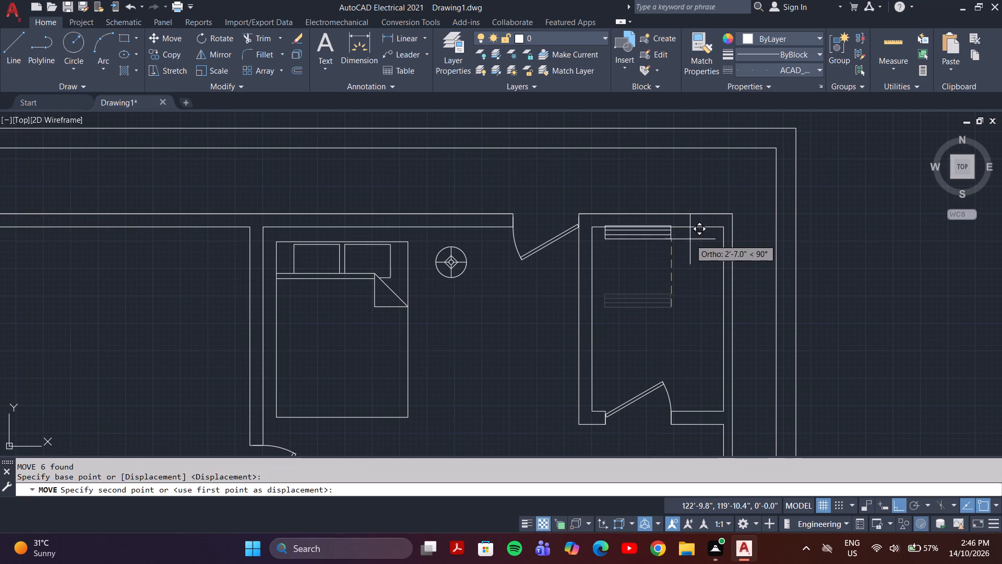
pyautogui.press('F8')
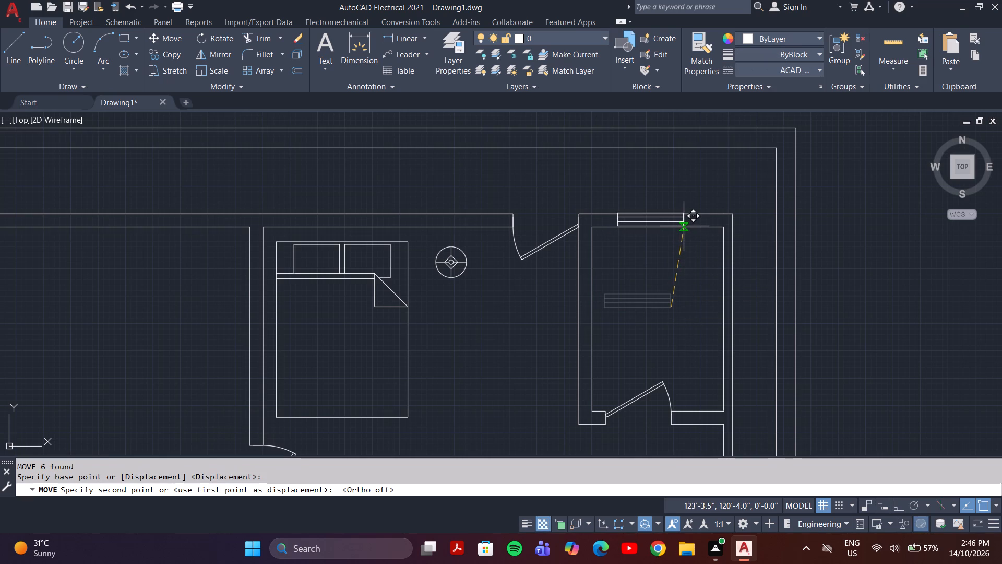
pyautogui.scroll(5, 686, 226)
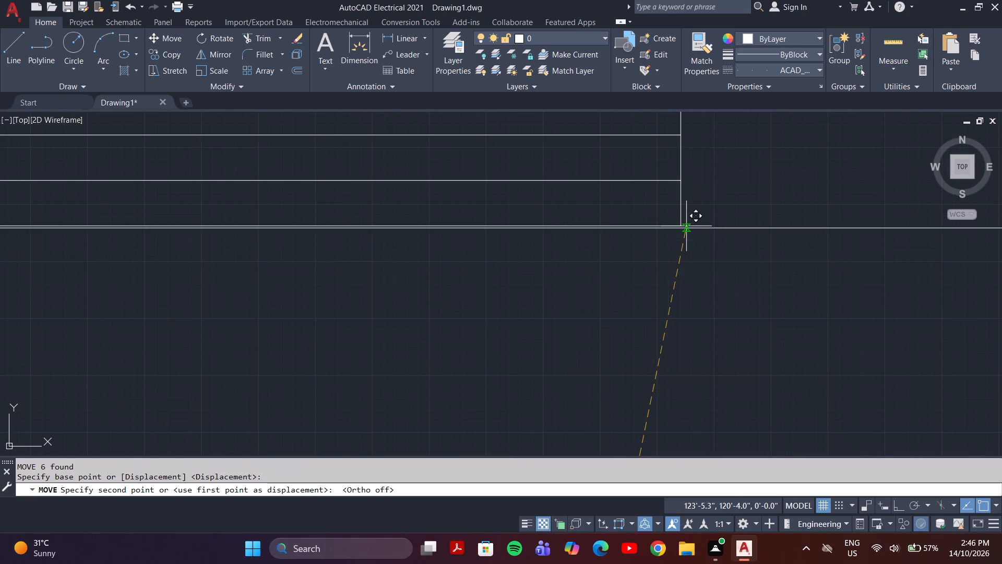
pyautogui.click(686, 228)
# Move the window out of the southwest corner bathroom's west wall into the middle of that room.
pyautogui.scroll(-3, 688, 240)
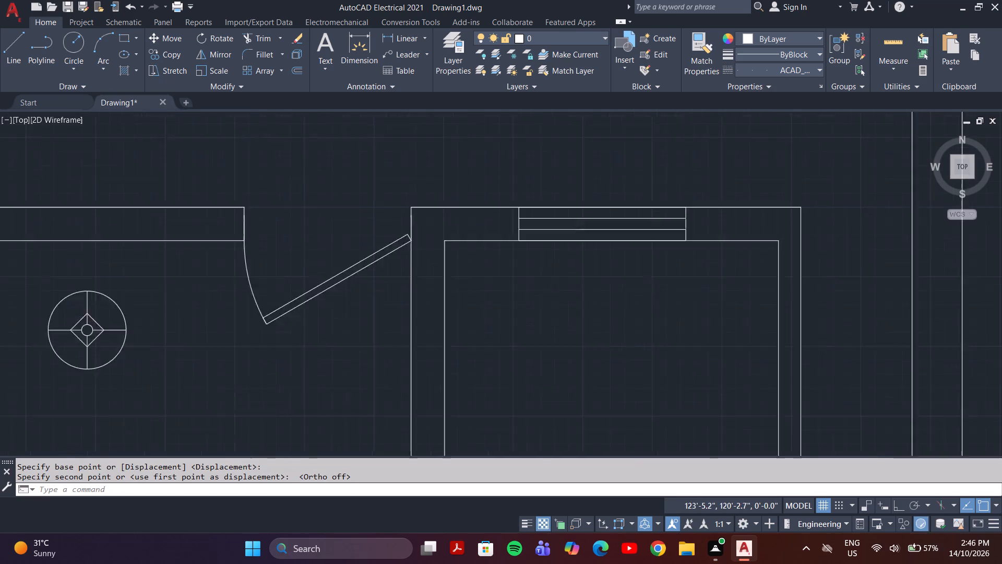
pyautogui.scroll(-2, 687, 254)
pyautogui.moveTo(665, 289); pyautogui.dragTo(688, 290, button='middle')
pyautogui.scroll(-3, 690, 288)
pyautogui.moveTo(605, 309); pyautogui.dragTo(606, 195, button='middle')
pyautogui.moveTo(560, 323); pyautogui.dragTo(587, 192, button='middle')
pyautogui.moveTo(557, 295); pyautogui.dragTo(586, 196, button='middle')
pyautogui.scroll(2, 469, 390)
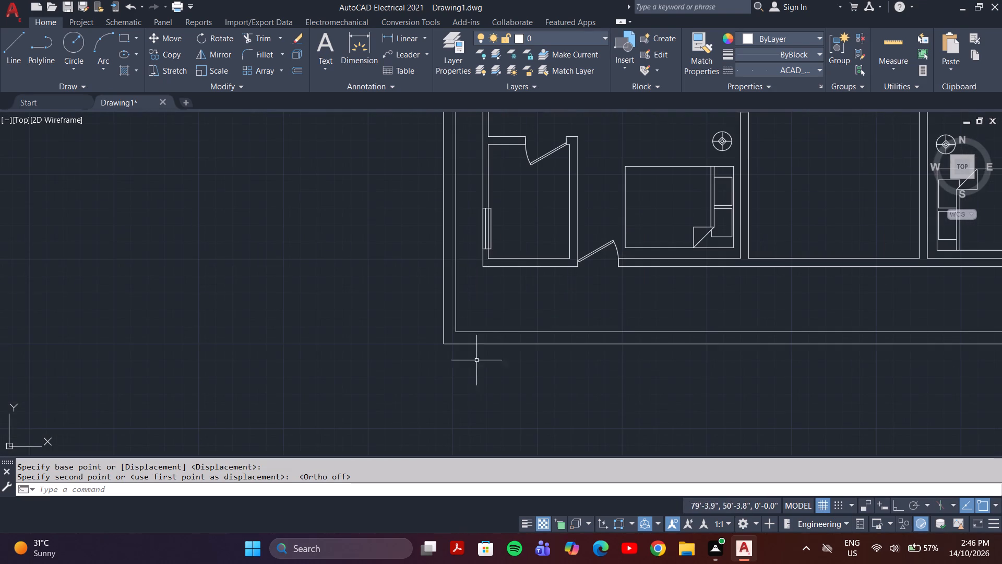
pyautogui.moveTo(504, 264); pyautogui.dragTo(499, 296, button='middle')
pyautogui.scroll(3, 506, 243)
pyautogui.scroll(-2, 456, 275)
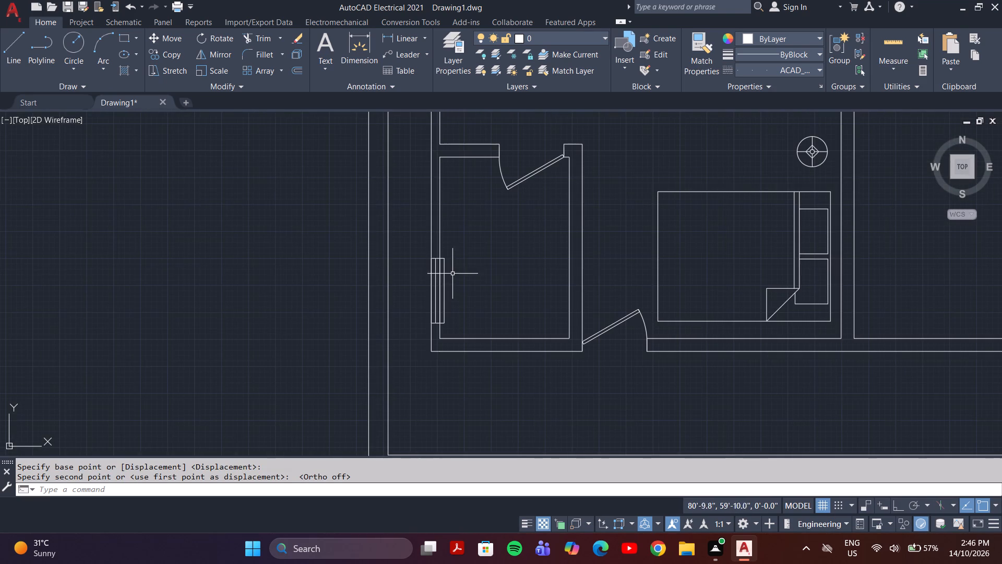
pyautogui.click(431, 246)
pyautogui.press('Escape')
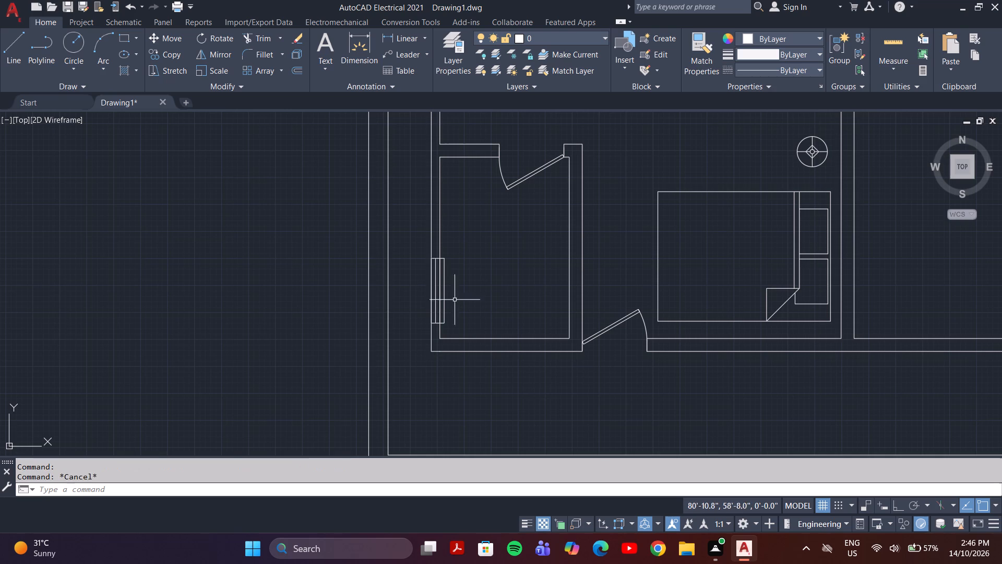
pyautogui.click(420, 258)
pyautogui.click(455, 336)
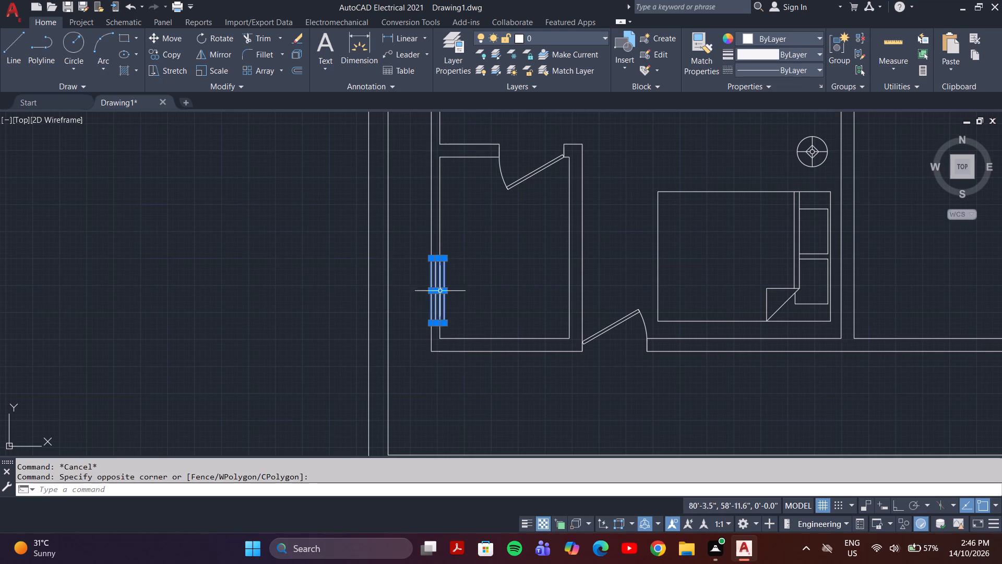
pyautogui.press('m')
pyautogui.press('Return')
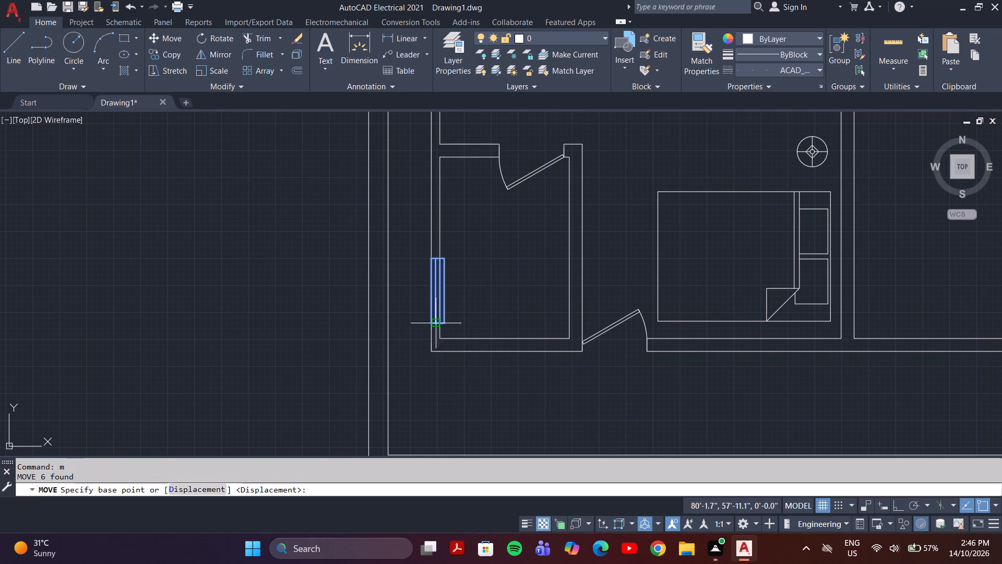
pyautogui.click(447, 320)
pyautogui.click(519, 318)
pyautogui.press('Escape')
# Rotate the southwest bathroom's window 90 degrees counterclockwise about its southeast corner.
pyautogui.click(527, 243)
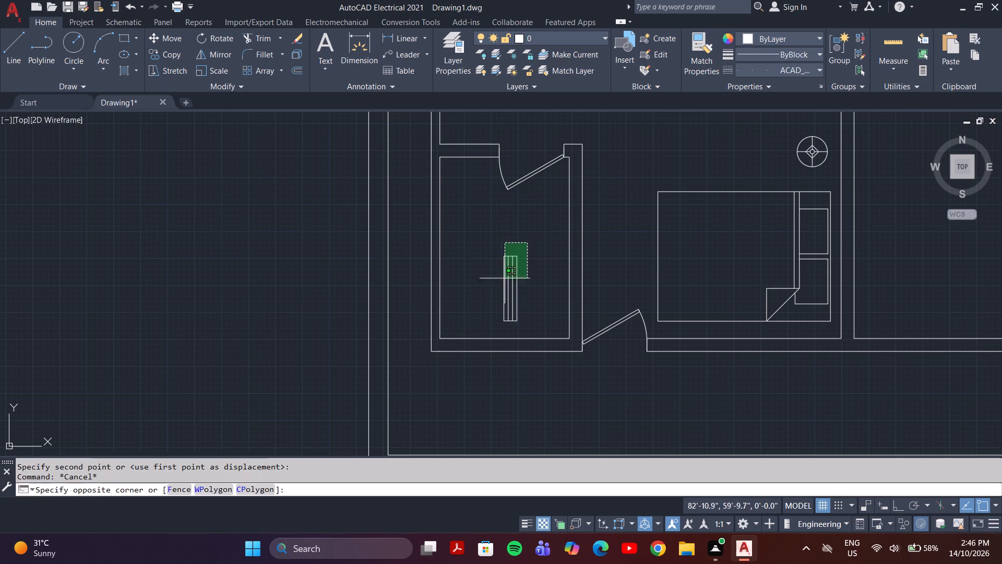
pyautogui.click(491, 322)
pyautogui.write('ro')
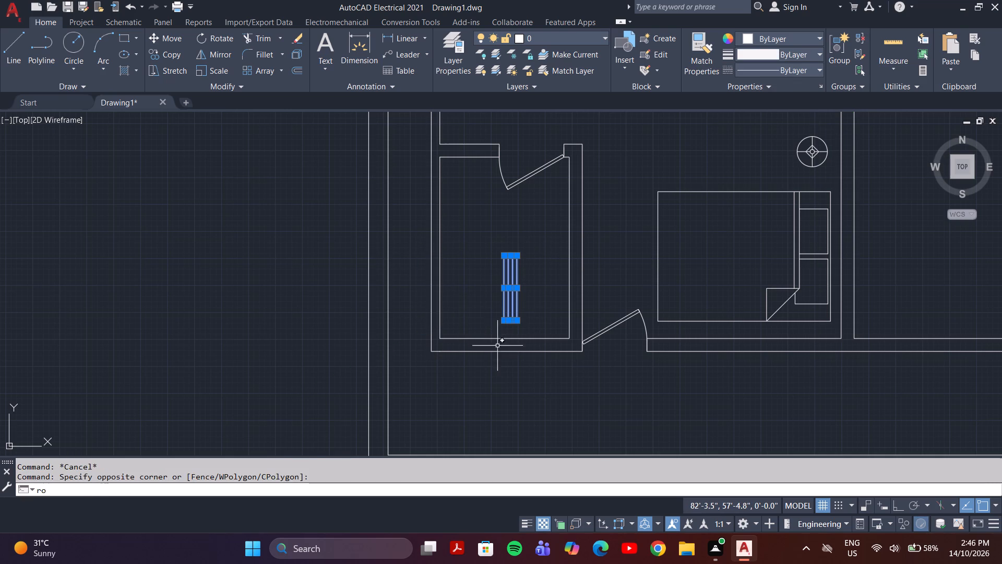
pyautogui.press('Return')
pyautogui.click(518, 320)
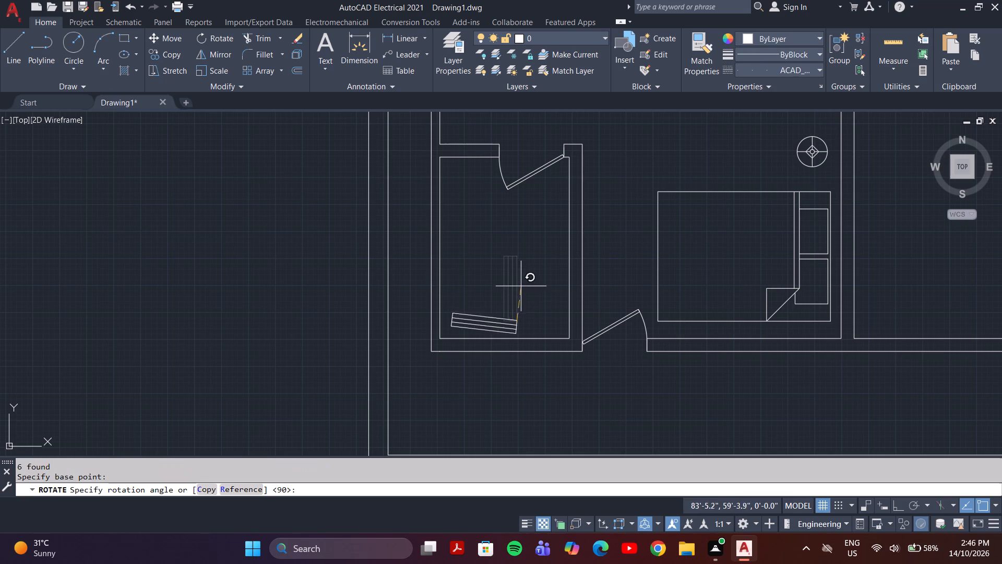
pyautogui.press('F8')
pyautogui.click(519, 285)
# Move the horizontal window into the south wall of the southwest corner bathroom, its lower edge on the outer wall line.
pyautogui.click(520, 312)
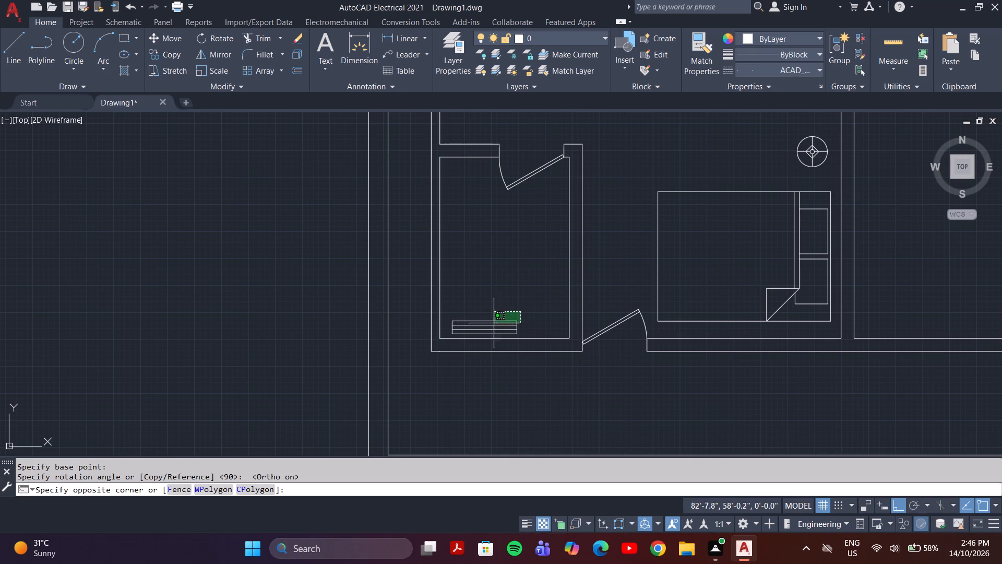
pyautogui.scroll(5, 443, 337)
pyautogui.click(464, 323)
pyautogui.scroll(-4, 473, 323)
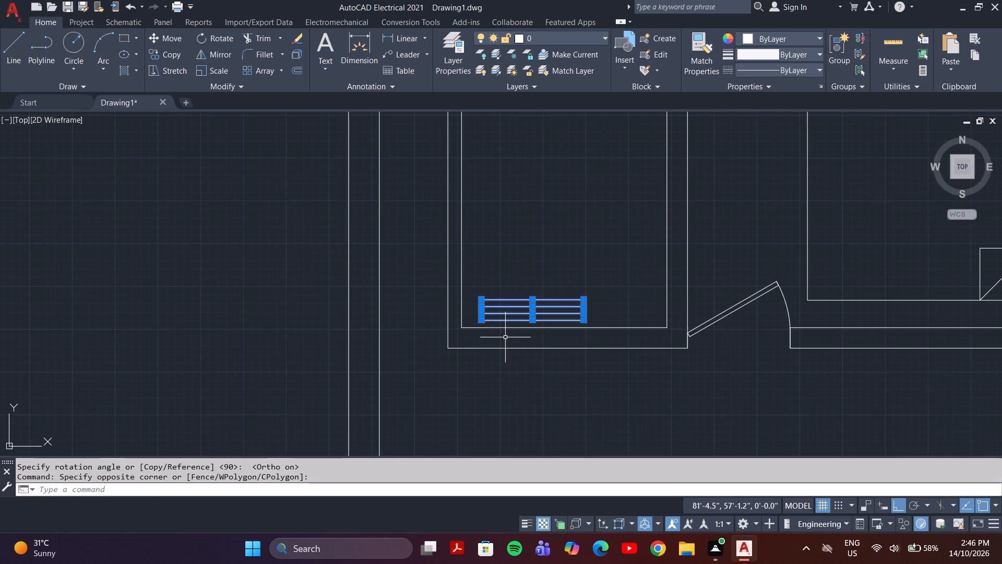
pyautogui.press('m')
pyautogui.press('Return')
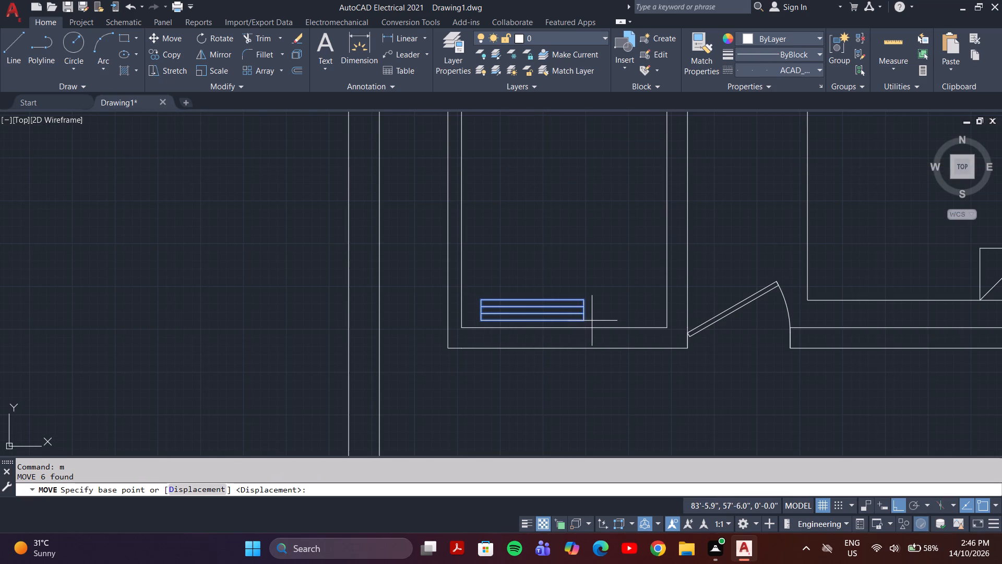
pyautogui.click(584, 319)
pyautogui.press('F8')
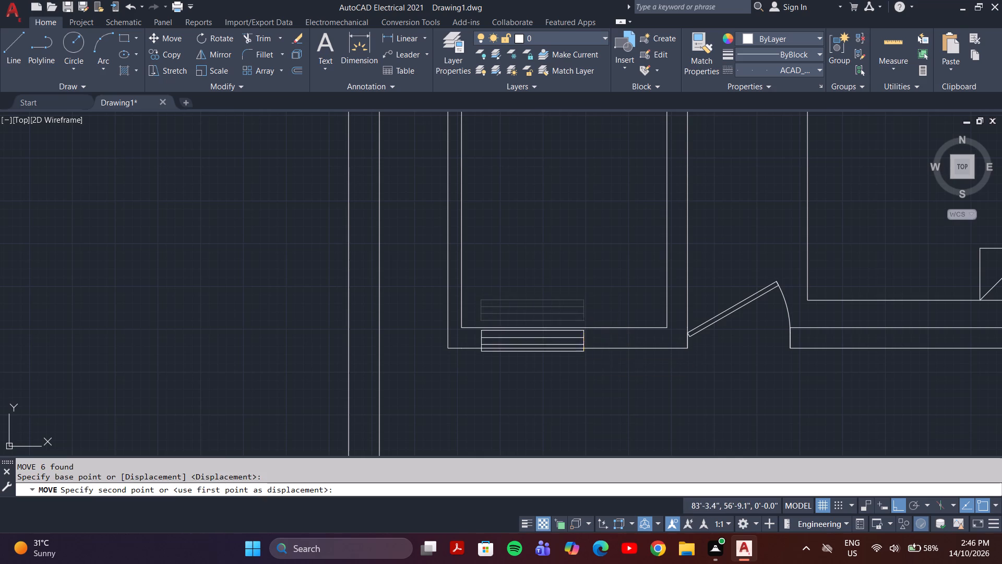
pyautogui.click(609, 348)
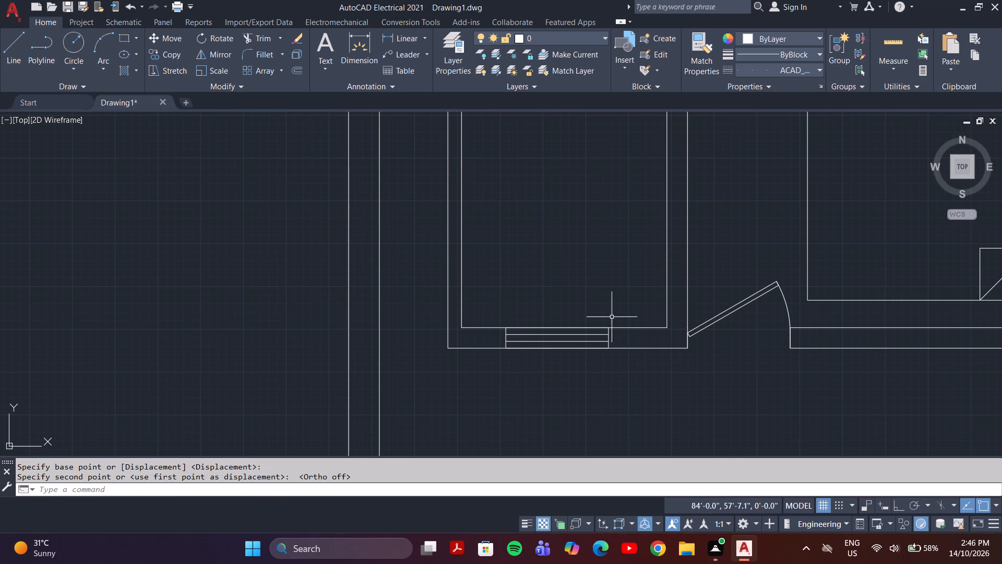
# Copy the southwest bathroom's window into the south wall of the southeast corner bathroom, its lower edge on the outer wall line.
pyautogui.moveTo(493, 314); pyautogui.dragTo(498, 319)
pyautogui.click(626, 358)
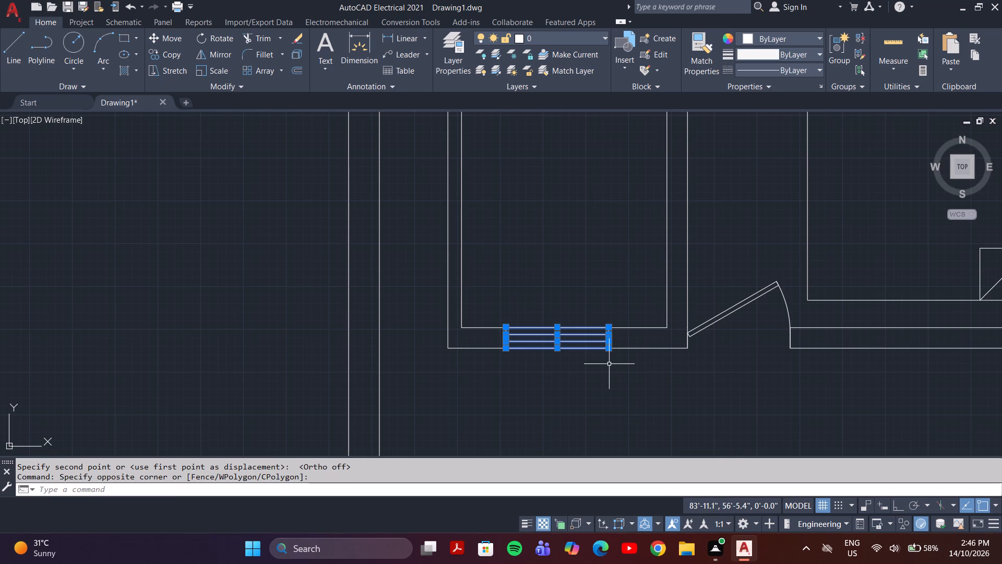
pyautogui.write('co')
pyautogui.press('Return')
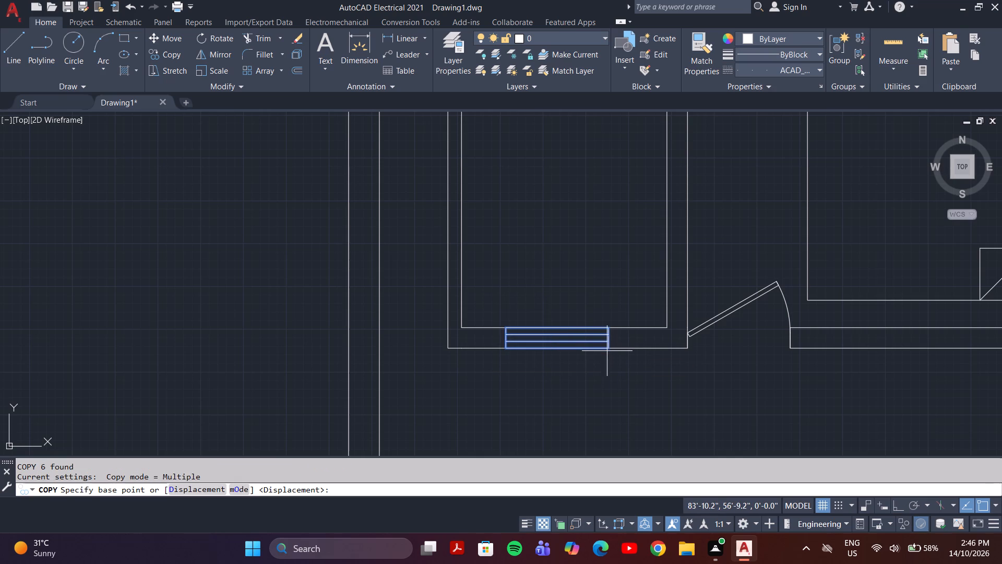
pyautogui.click(608, 350)
pyautogui.scroll(-2, 727, 369)
pyautogui.moveTo(729, 369); pyautogui.dragTo(343, 321, button='middle')
pyautogui.moveTo(754, 310); pyautogui.dragTo(504, 318, button='middle')
pyautogui.scroll(5, 630, 318)
pyautogui.scroll(-3, 729, 323)
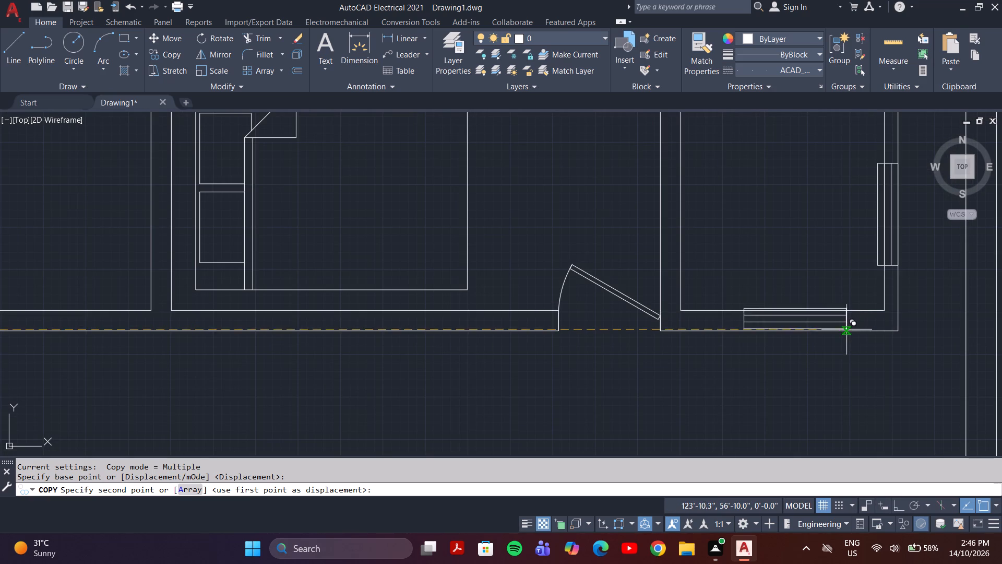
pyautogui.click(846, 332)
pyautogui.press('Escape')
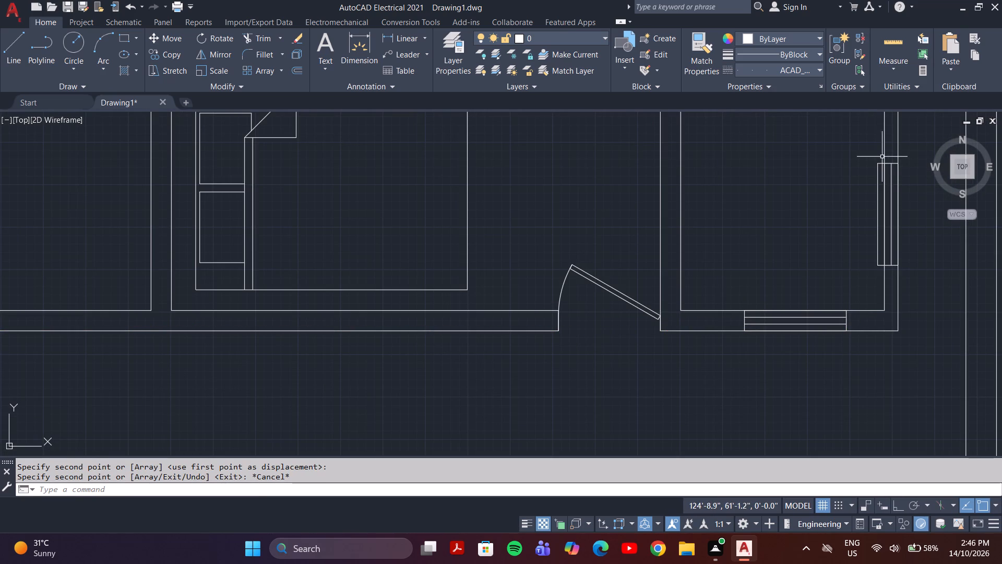
# Erase the vertical window in the southeast corner bathroom's east wall.
pyautogui.moveTo(872, 156); pyautogui.dragTo(875, 160)
pyautogui.click(911, 269)
pyautogui.press('Delete')
# Review the whole floor plan from the south rooms to the north rooms, checking windows and remaining furnishings.
pyautogui.scroll(-1, 856, 278)
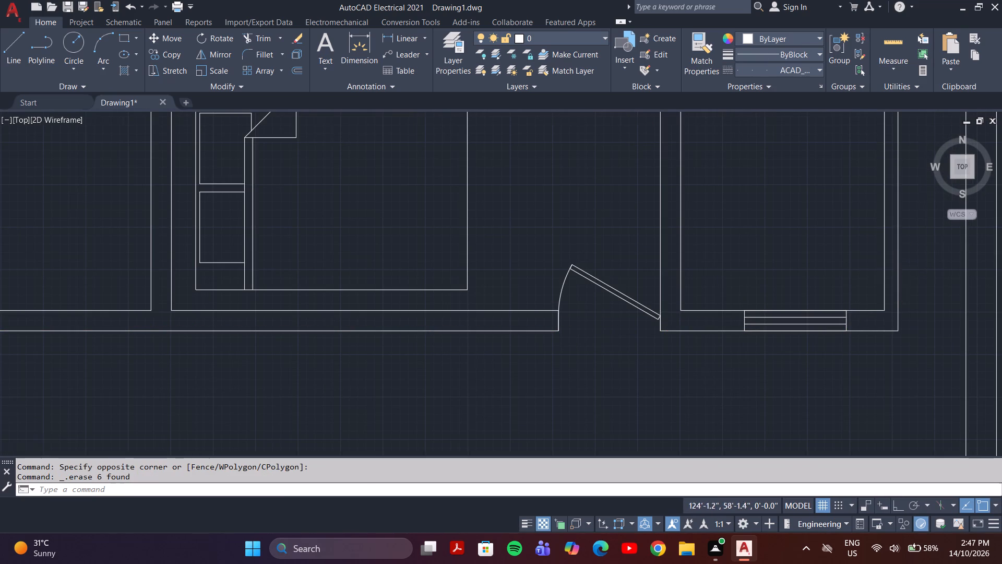
pyautogui.scroll(-3, 855, 278)
pyautogui.moveTo(754, 227); pyautogui.dragTo(699, 297, button='middle')
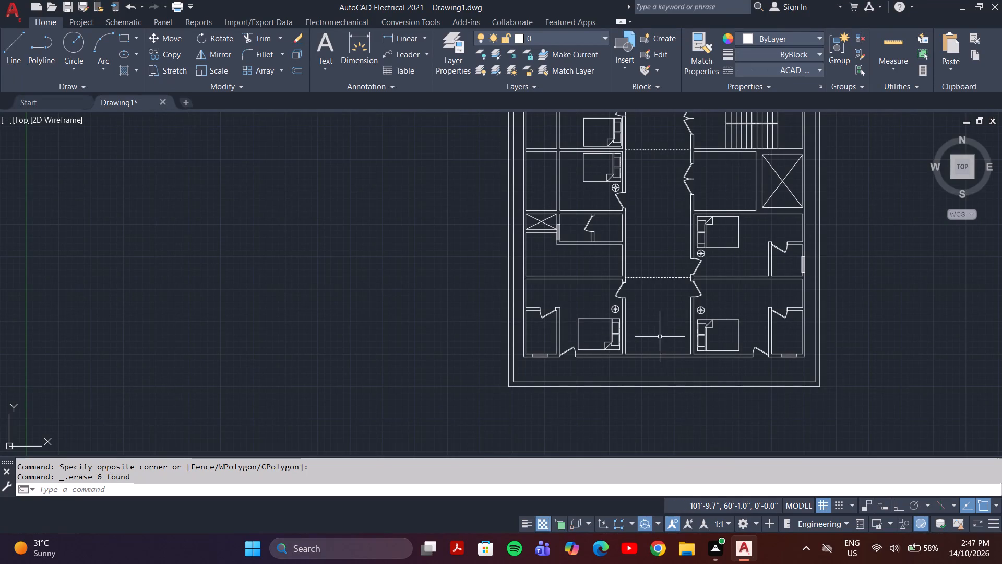
pyautogui.moveTo(660, 337); pyautogui.dragTo(652, 410, button='middle')
pyautogui.moveTo(660, 272); pyautogui.dragTo(662, 272, button='middle')
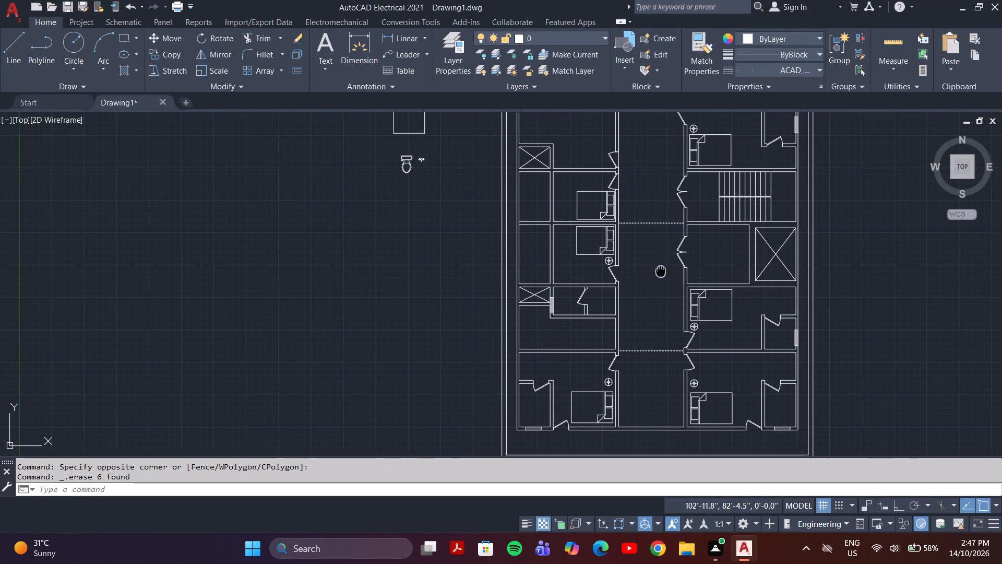
pyautogui.moveTo(662, 272); pyautogui.dragTo(659, 364, button='middle')
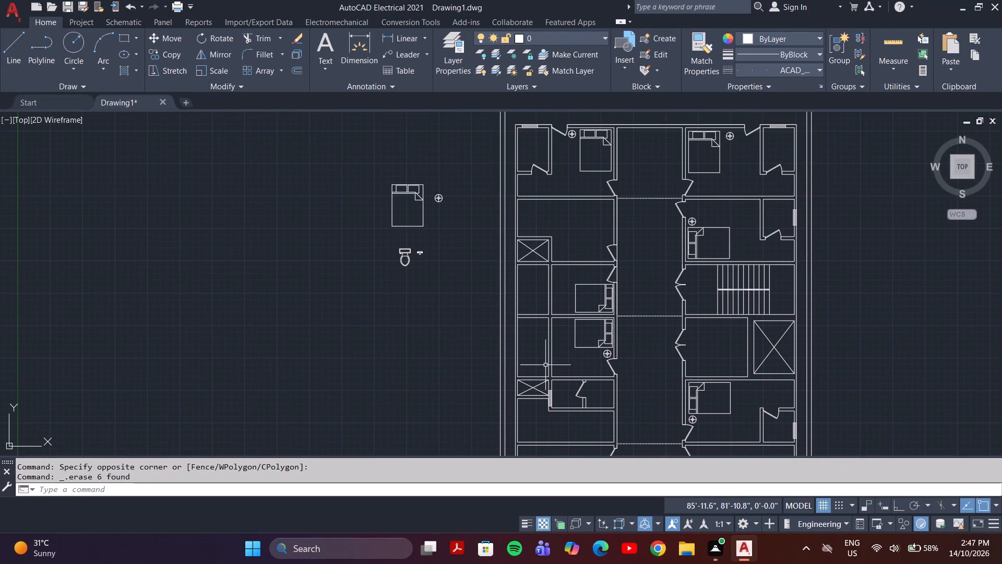
pyautogui.moveTo(536, 277); pyautogui.dragTo(547, 341, button='middle')
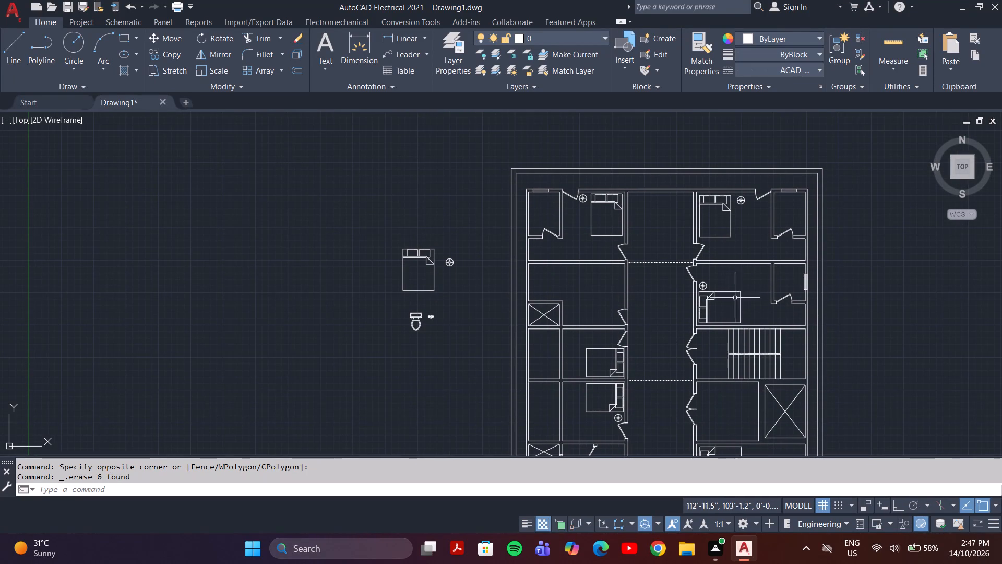
pyautogui.moveTo(814, 279); pyautogui.dragTo(763, 307, button='middle')
pyautogui.scroll(3, 714, 254)
pyautogui.scroll(-3, 714, 254)
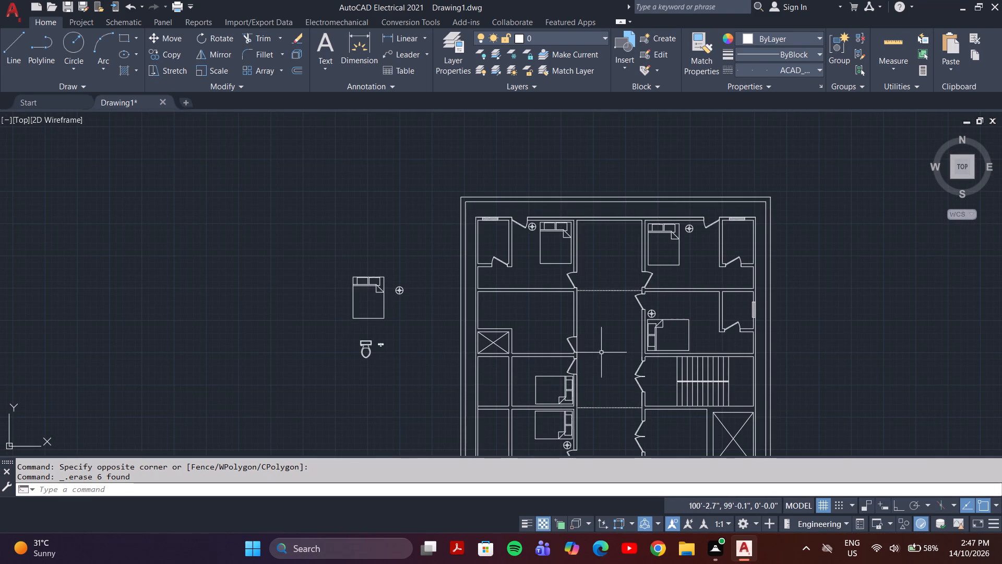
# Copy the toilet from beside the plan into the northwest corner bathroom, its tank just below the north-wall window.
pyautogui.scroll(3, 393, 339)
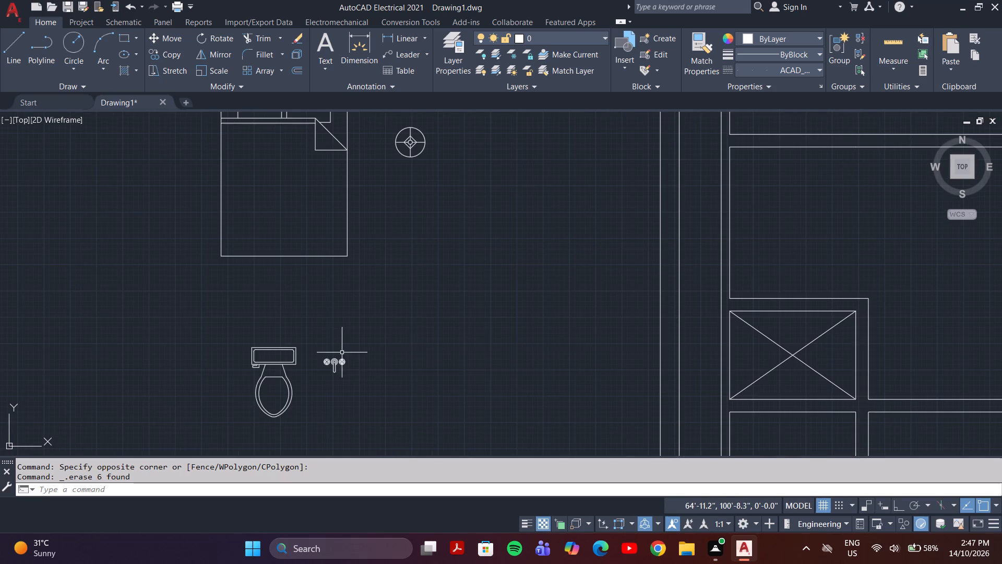
pyautogui.moveTo(342, 352); pyautogui.dragTo(513, 308, button='middle')
pyautogui.click(480, 286)
pyautogui.click(399, 382)
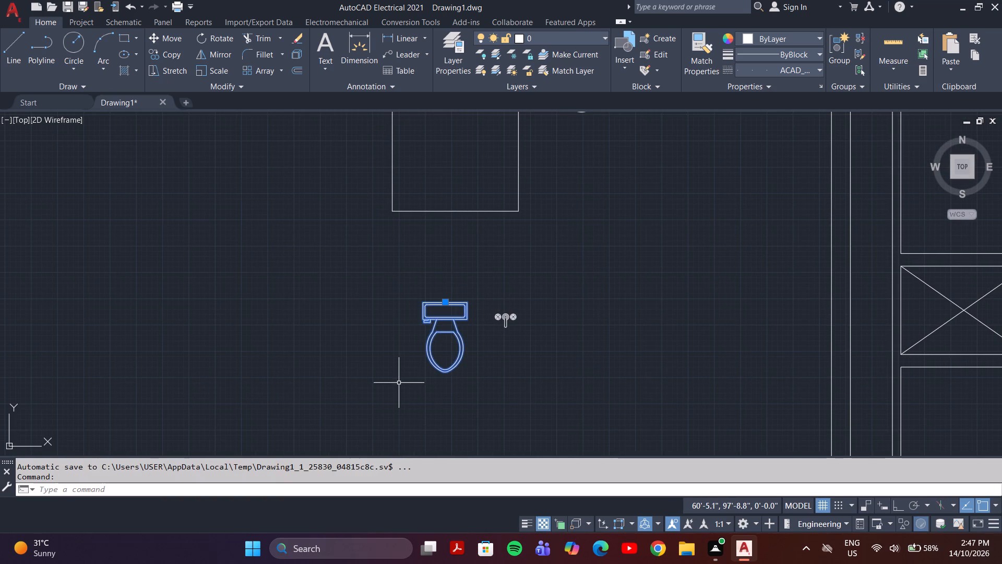
pyautogui.write('co')
pyautogui.press('Return')
pyautogui.moveTo(442, 311); pyautogui.dragTo(447, 310)
pyautogui.scroll(-3, 677, 263)
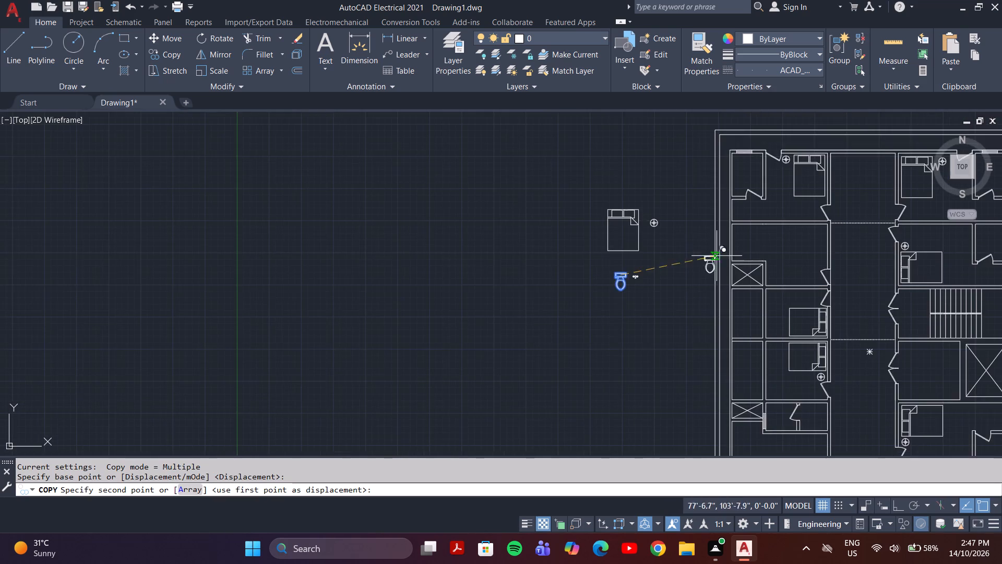
pyautogui.moveTo(739, 248); pyautogui.dragTo(687, 349, button='middle')
pyautogui.scroll(2, 689, 278)
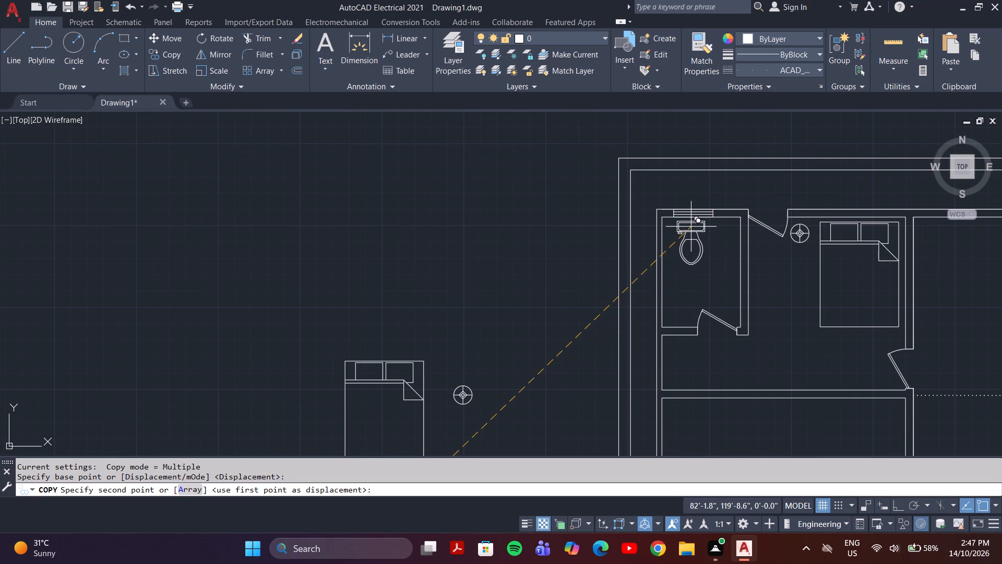
pyautogui.click(691, 227)
# Place another toilet copy in the northeast corner bathroom, centred just below the north-wall window.
pyautogui.scroll(-3, 566, 338)
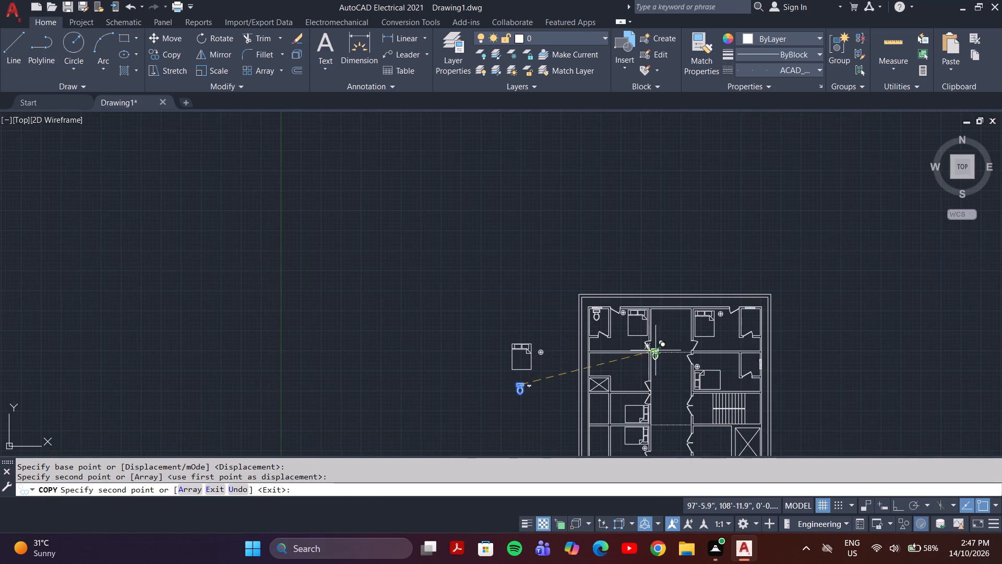
pyautogui.moveTo(657, 349); pyautogui.dragTo(640, 310, button='middle')
pyautogui.scroll(3, 750, 276)
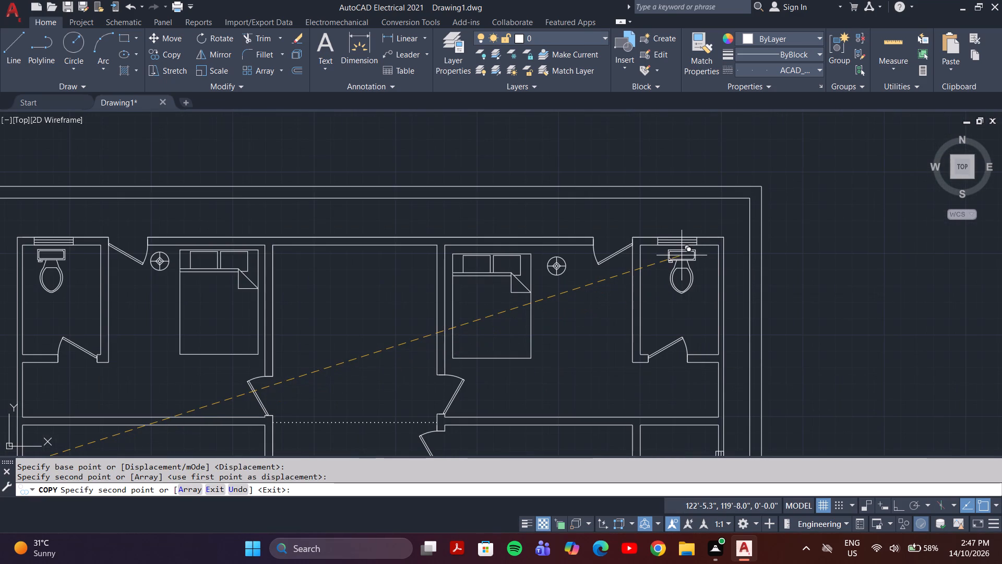
pyautogui.click(676, 255)
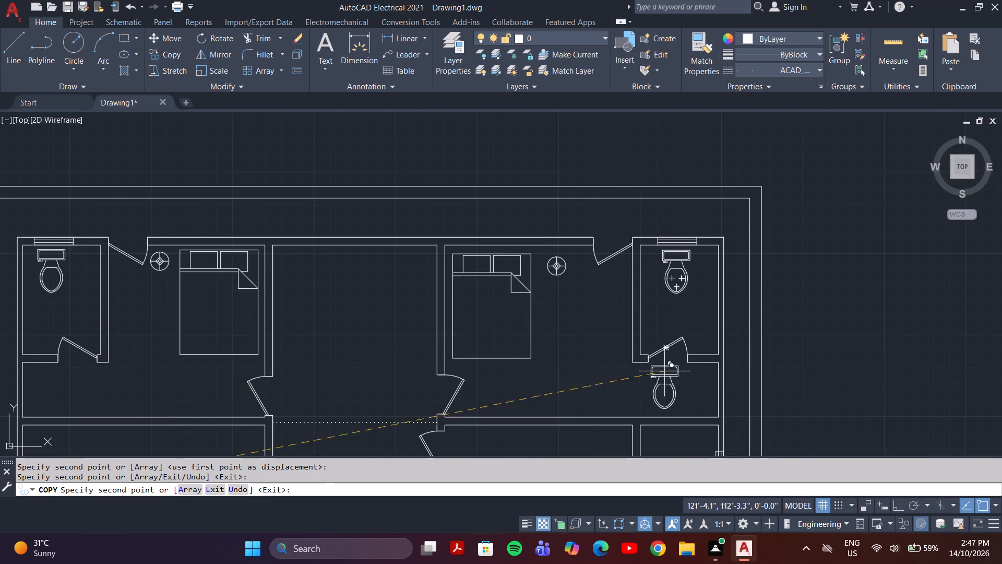
# Place a toilet copy in the southwest corner bathroom, its tank just above the south-wall window and its bowl pointing south.
pyautogui.moveTo(664, 370); pyautogui.dragTo(747, 281, button='middle')
pyautogui.scroll(-2, 747, 281)
pyautogui.moveTo(624, 320); pyautogui.dragTo(662, 220, button='middle')
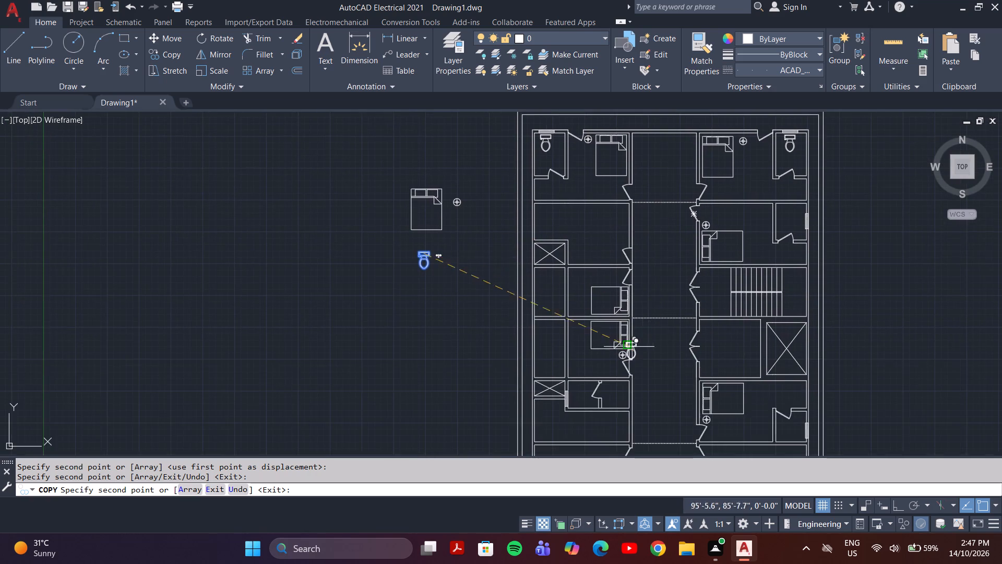
pyautogui.moveTo(625, 351); pyautogui.dragTo(654, 238, button='middle')
pyautogui.scroll(3, 574, 377)
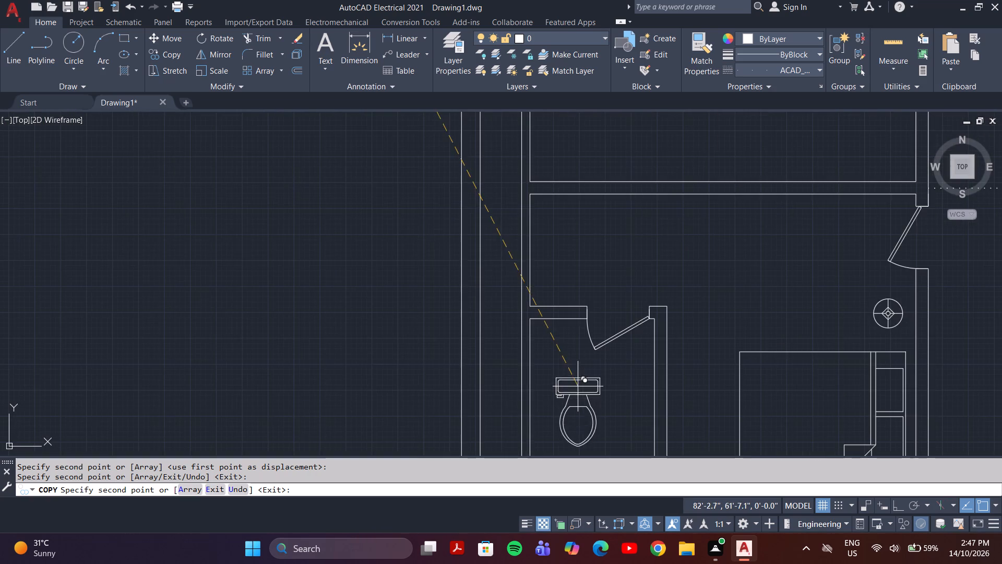
pyautogui.moveTo(578, 387); pyautogui.dragTo(590, 274, button='middle')
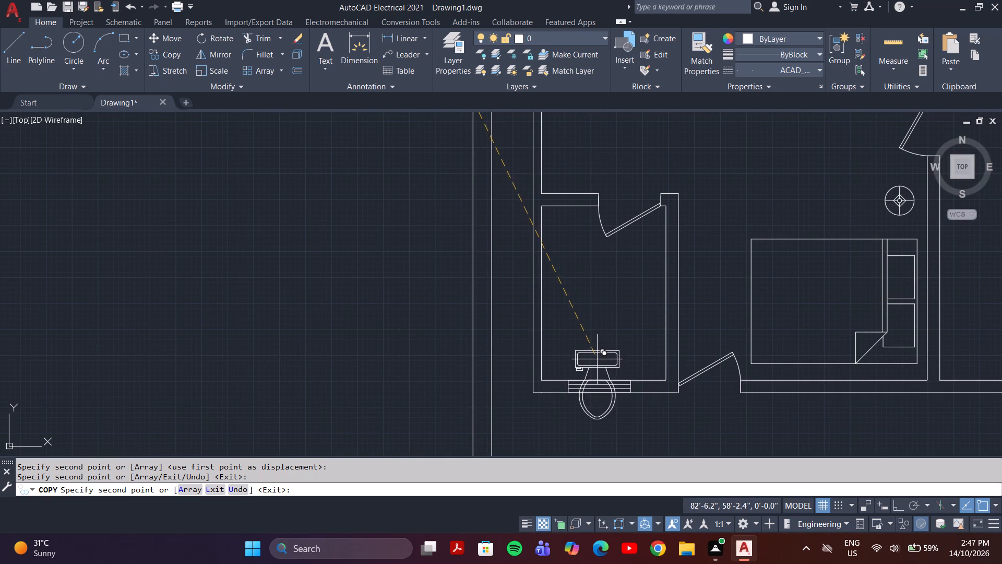
pyautogui.click(596, 357)
# Place a toilet copy in the southeast corner bathroom, its tank just above the south-wall window and its bowl pointing south.
pyautogui.moveTo(713, 354); pyautogui.dragTo(494, 314, button='middle')
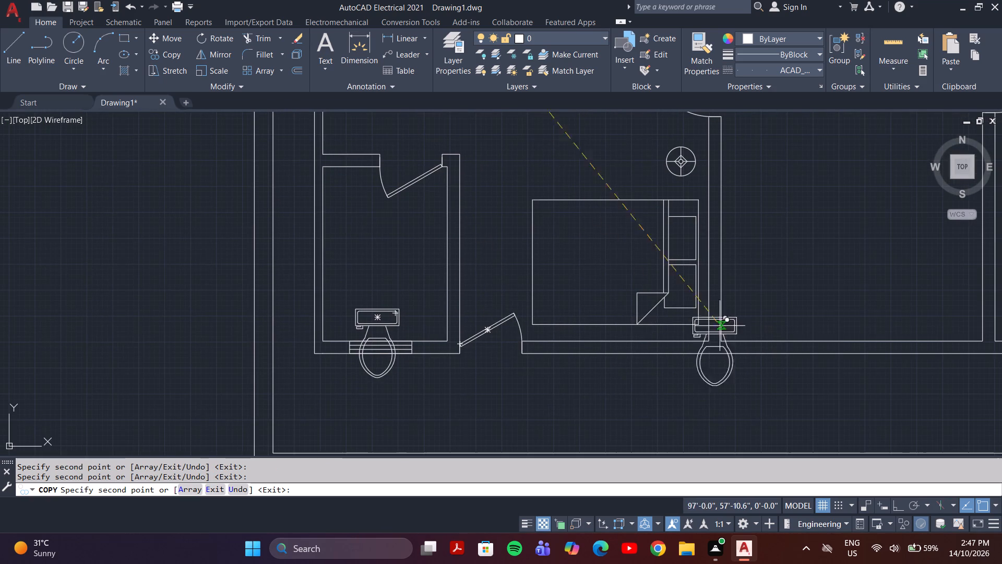
pyautogui.scroll(-1, 821, 335)
pyautogui.moveTo(821, 335); pyautogui.dragTo(561, 312, button='middle')
pyautogui.scroll(-1, 611, 321)
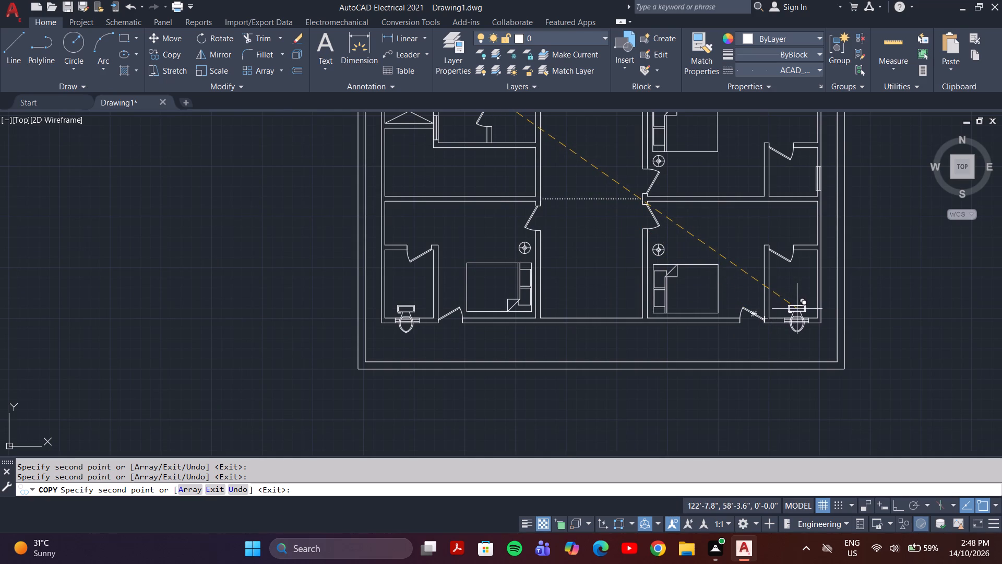
pyautogui.click(797, 309)
# Place another toilet copy in the east-side bathroom just north of the southeast corner unit, near its east-wall window.
pyautogui.moveTo(786, 249); pyautogui.dragTo(792, 321, button='middle')
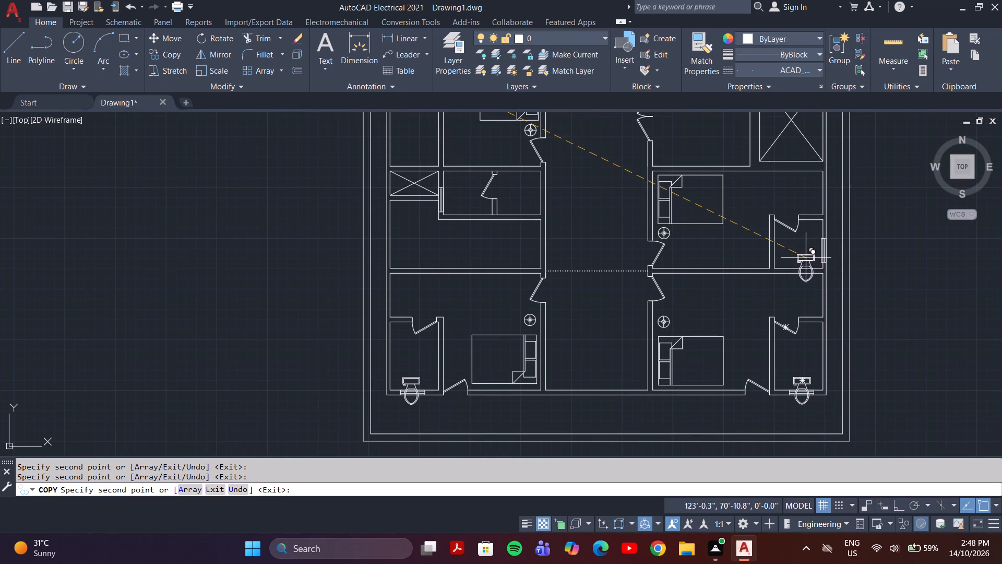
pyautogui.click(806, 258)
# Place the last toilet copy in the east-side bathroom north of the staircase, beside its east-wall window.
pyautogui.scroll(-2, 678, 318)
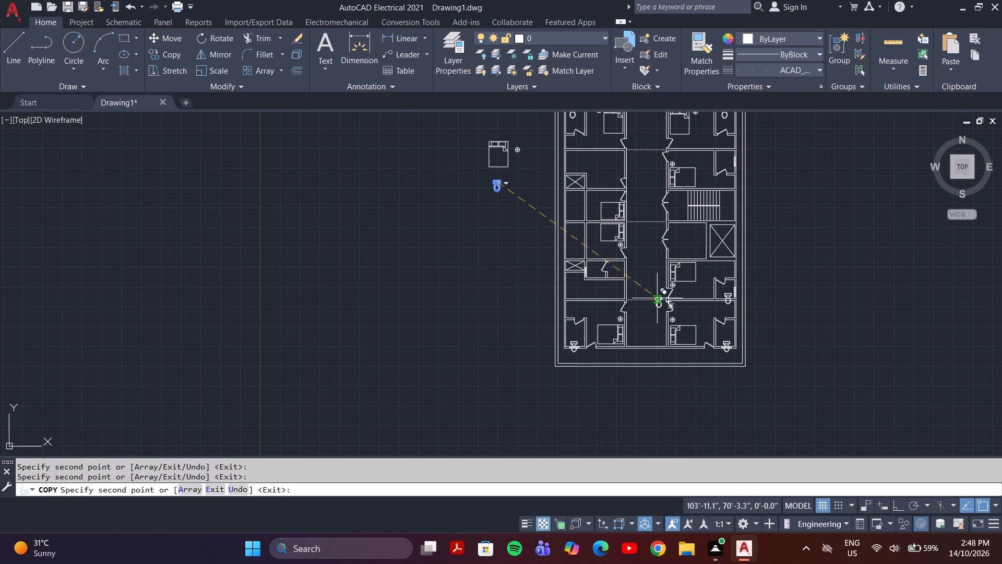
pyautogui.moveTo(599, 214); pyautogui.dragTo(586, 322, button='middle')
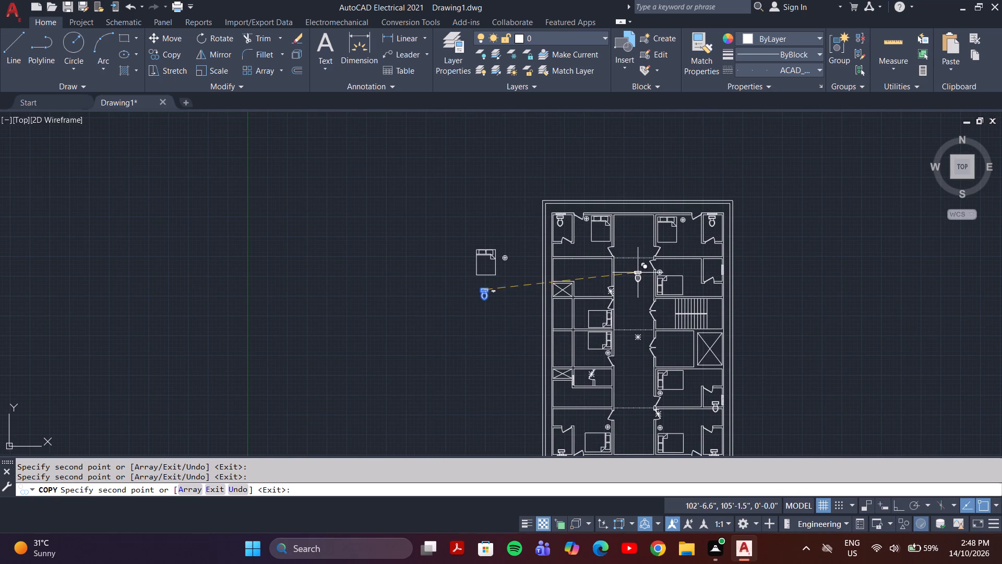
pyautogui.scroll(6, 718, 286)
pyautogui.scroll(-1, 677, 192)
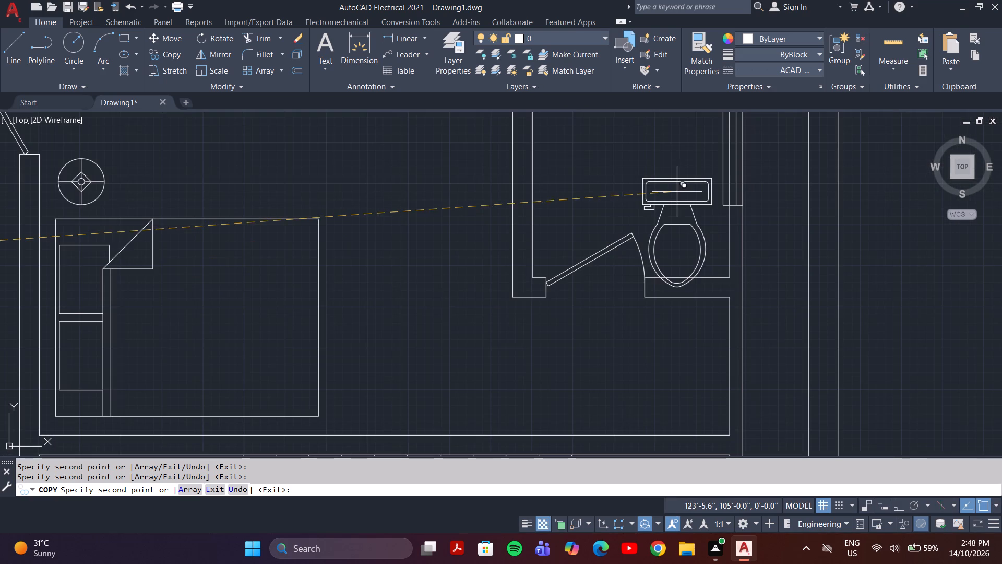
pyautogui.click(674, 185)
pyautogui.press('Escape')
# Examine how the toilet sits against the north-wall window in the northwest corner bathroom.
pyautogui.scroll(-3, 643, 322)
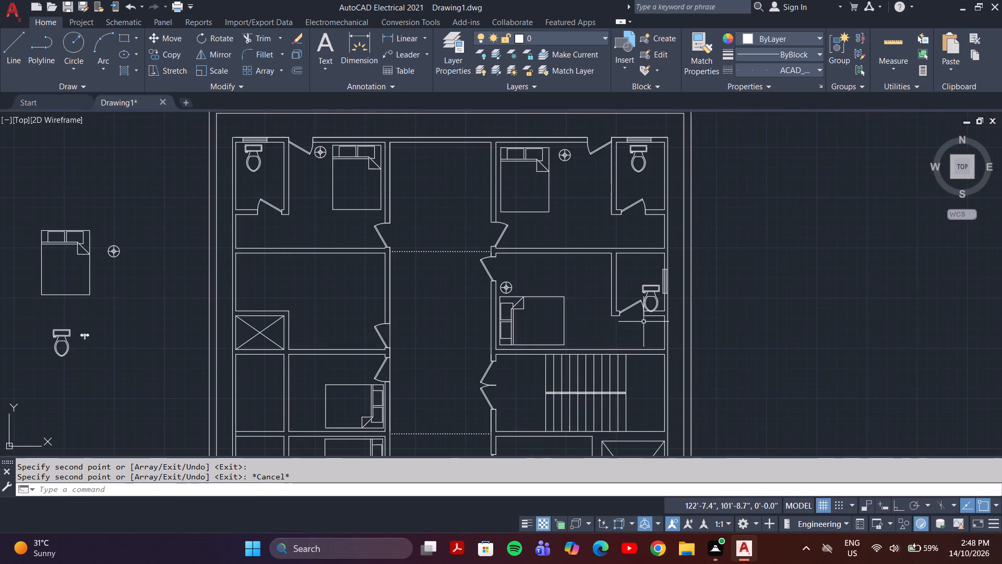
pyautogui.scroll(-2, 538, 319)
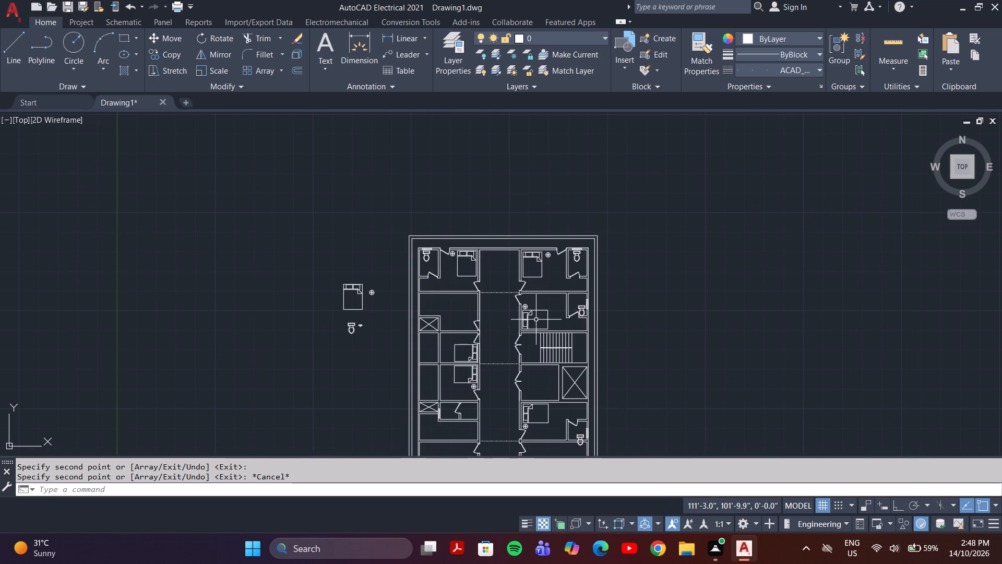
pyautogui.scroll(3, 419, 284)
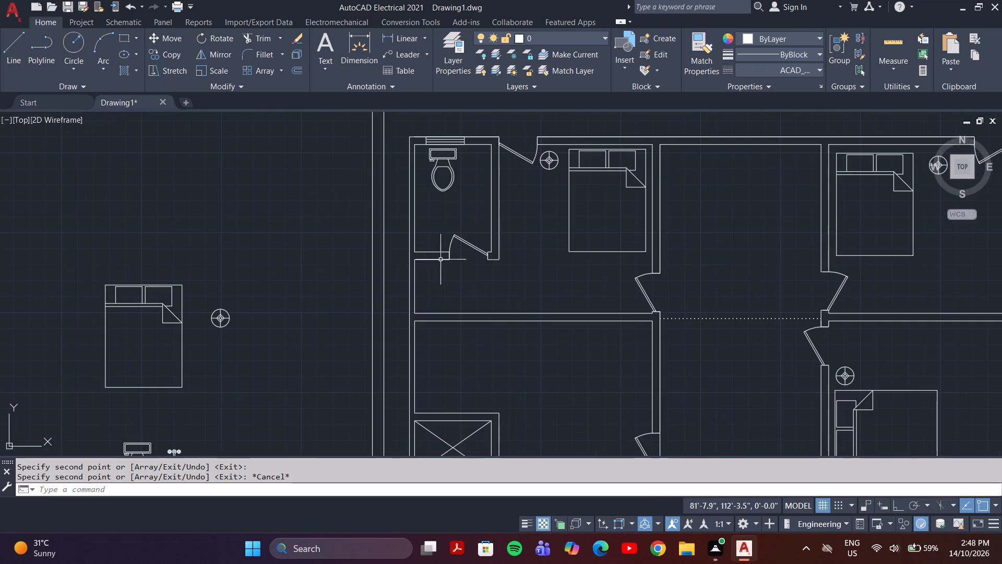
pyautogui.moveTo(461, 209); pyautogui.dragTo(467, 329, button='middle')
pyautogui.scroll(4, 455, 278)
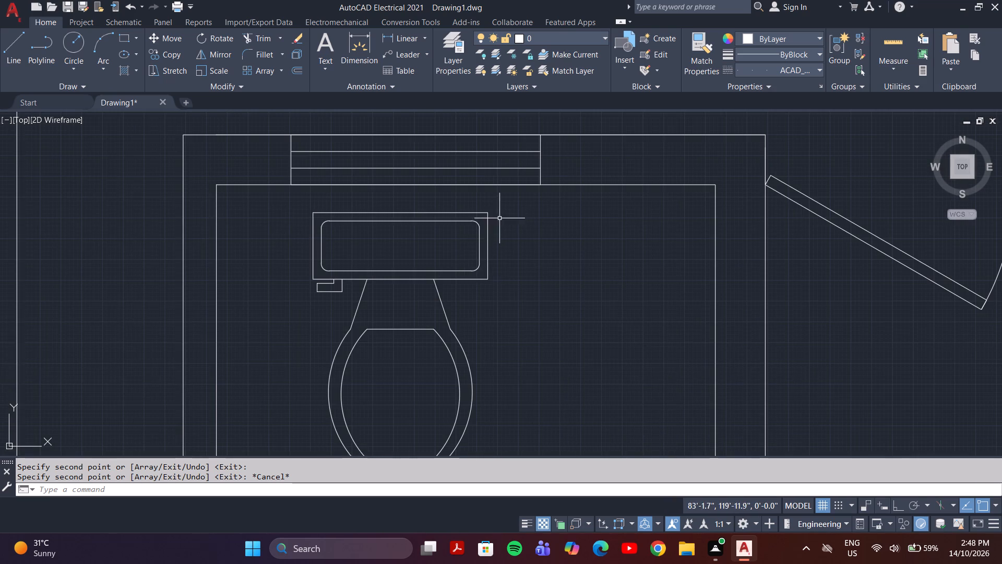
pyautogui.scroll(-3, 506, 256)
pyautogui.scroll(-2, 587, 292)
pyautogui.moveTo(842, 403); pyautogui.dragTo(605, 308, button='middle')
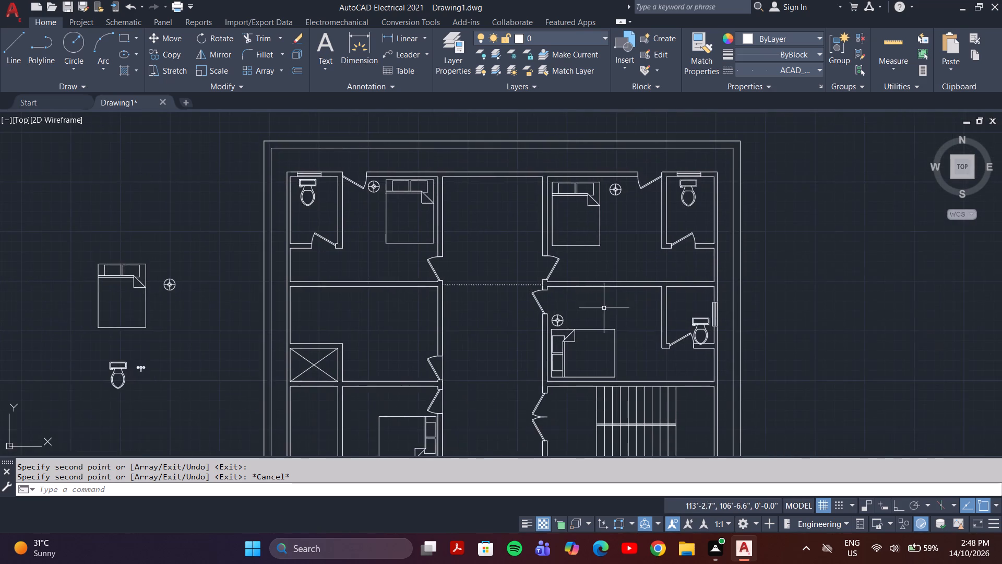
# With Ortho on, rotate the toilet in the bathroom north of the staircase about its tank's southeast corner so the bowl points west.
pyautogui.scroll(4, 747, 337)
pyautogui.moveTo(590, 321); pyautogui.dragTo(682, 322, button='middle')
pyautogui.moveTo(582, 186); pyautogui.dragTo(577, 194)
pyautogui.click(515, 266)
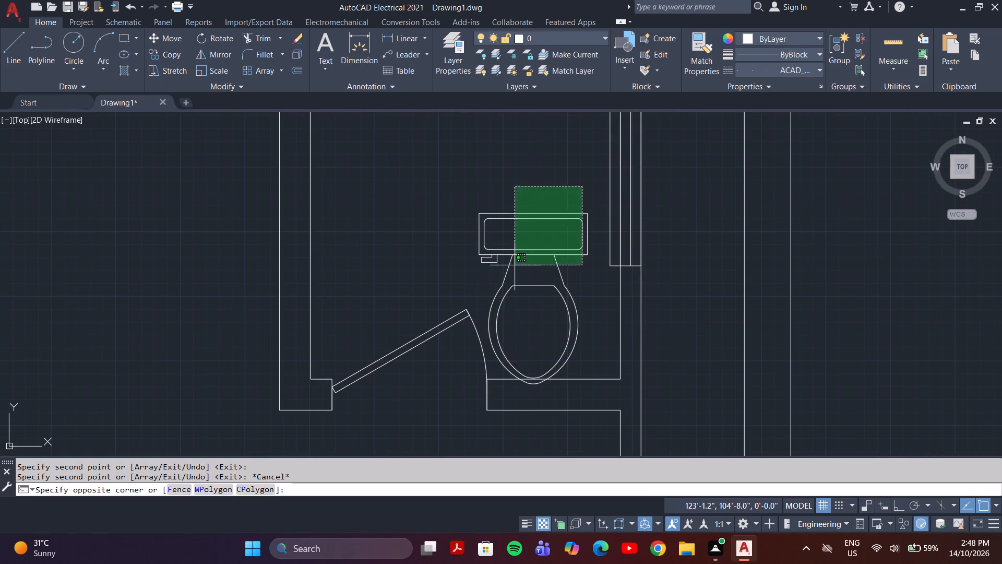
pyautogui.write('ro')
pyautogui.press('Return')
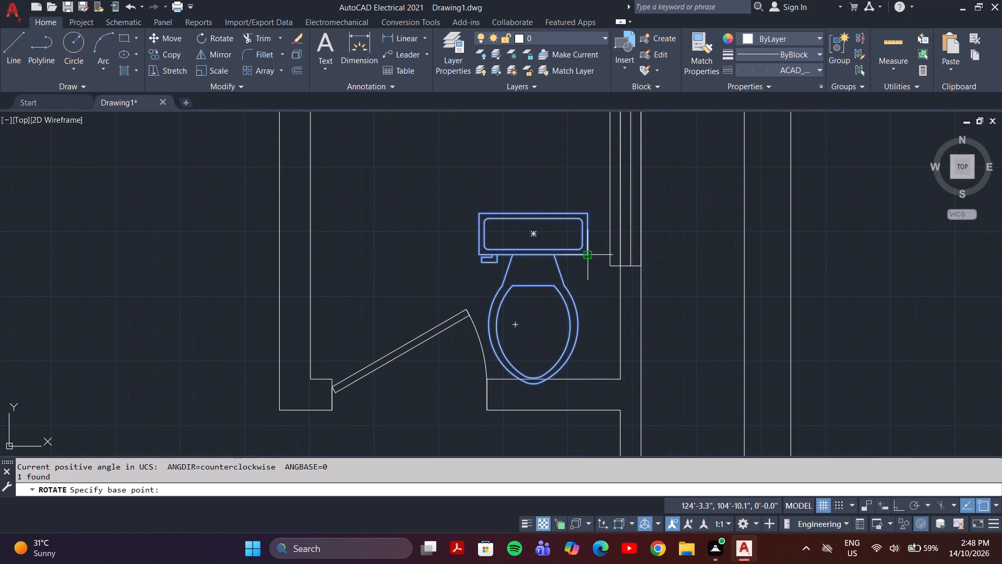
pyautogui.moveTo(589, 254); pyautogui.dragTo(589, 264)
pyautogui.press('F8')
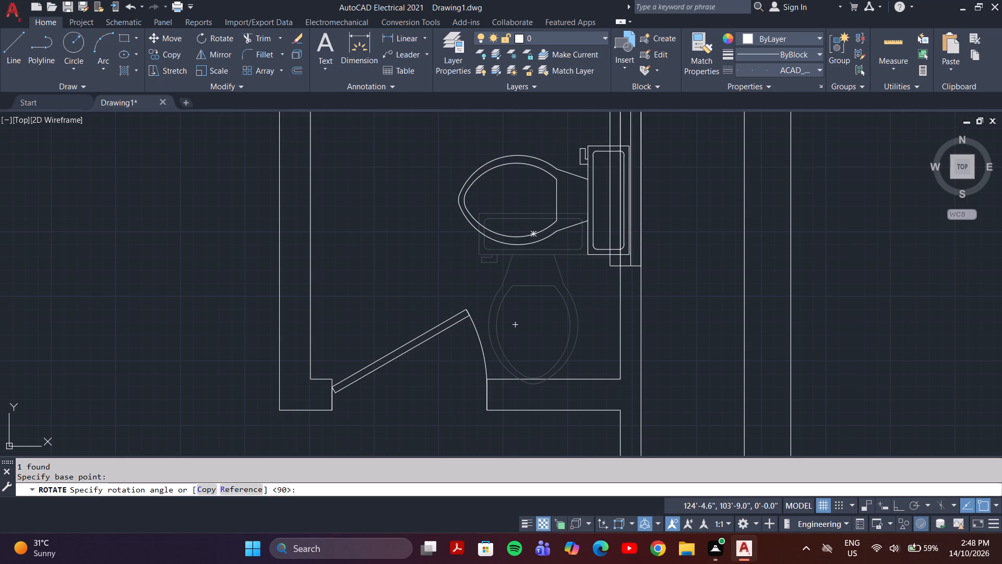
pyautogui.click(591, 324)
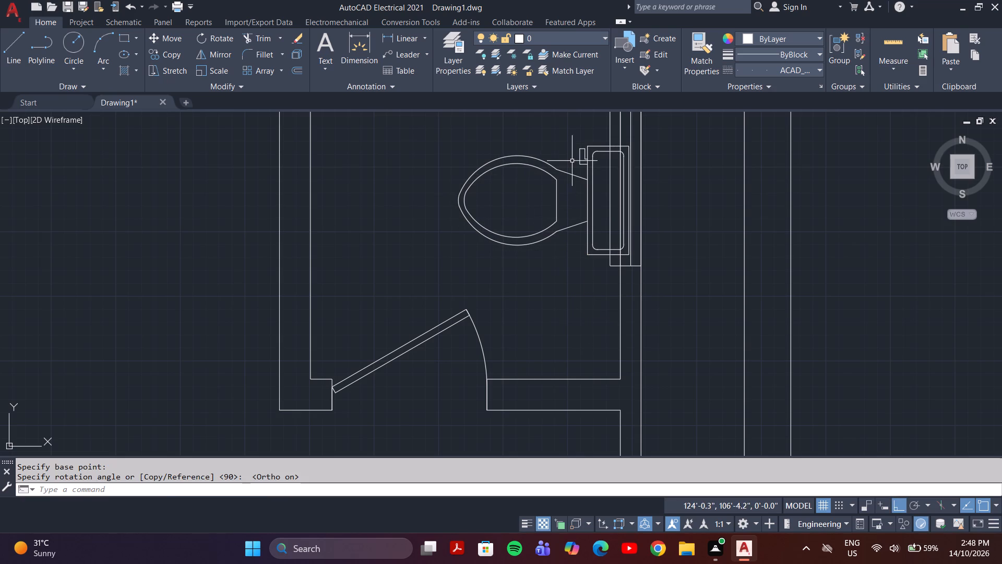
# Move the rotated toilet straight west so its tank sits just clear of the east-wall window.
pyautogui.moveTo(585, 140); pyautogui.dragTo(583, 148)
pyautogui.click(490, 284)
pyautogui.press('m')
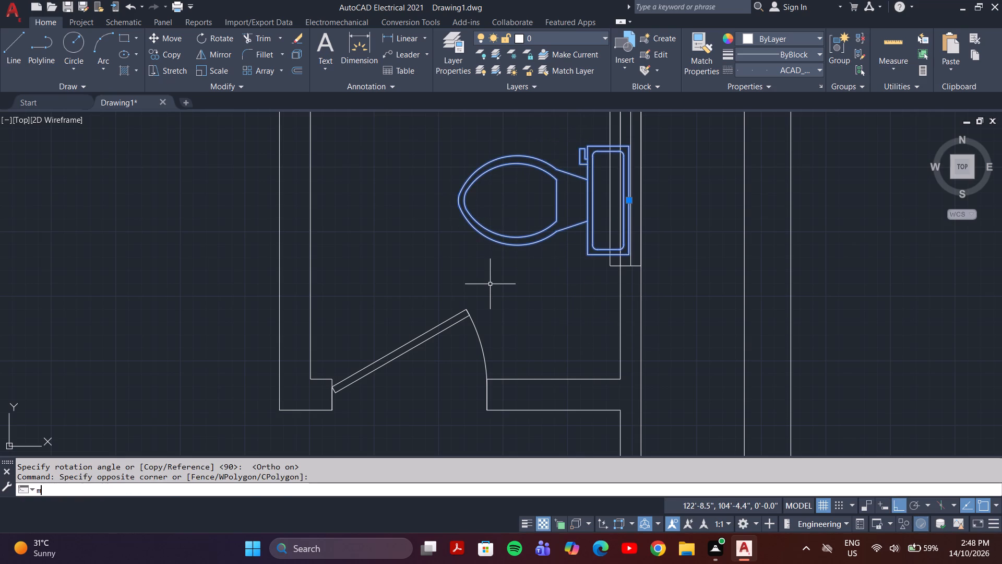
pyautogui.press('Return')
pyautogui.scroll(4, 633, 202)
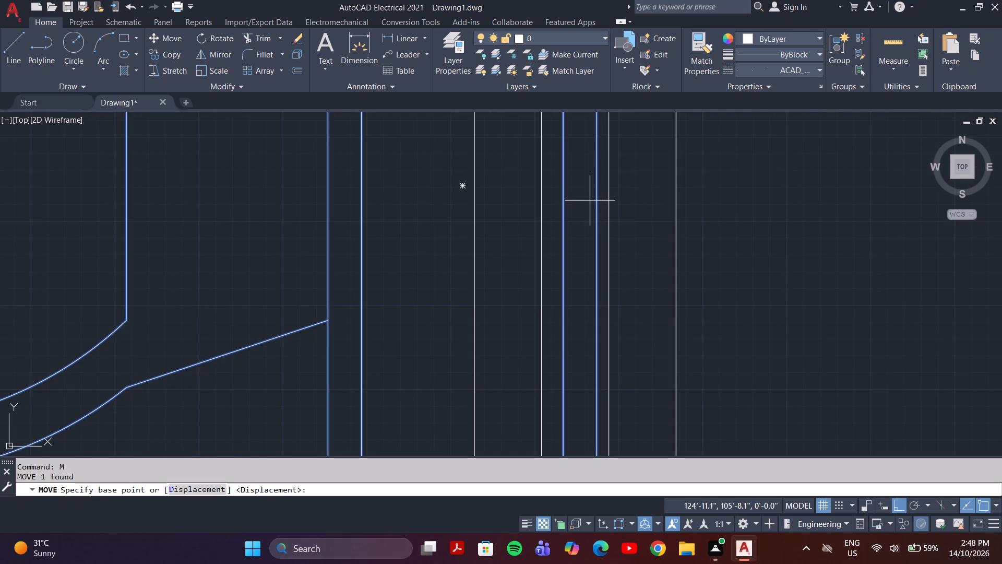
pyautogui.click(597, 213)
pyautogui.scroll(-3, 381, 235)
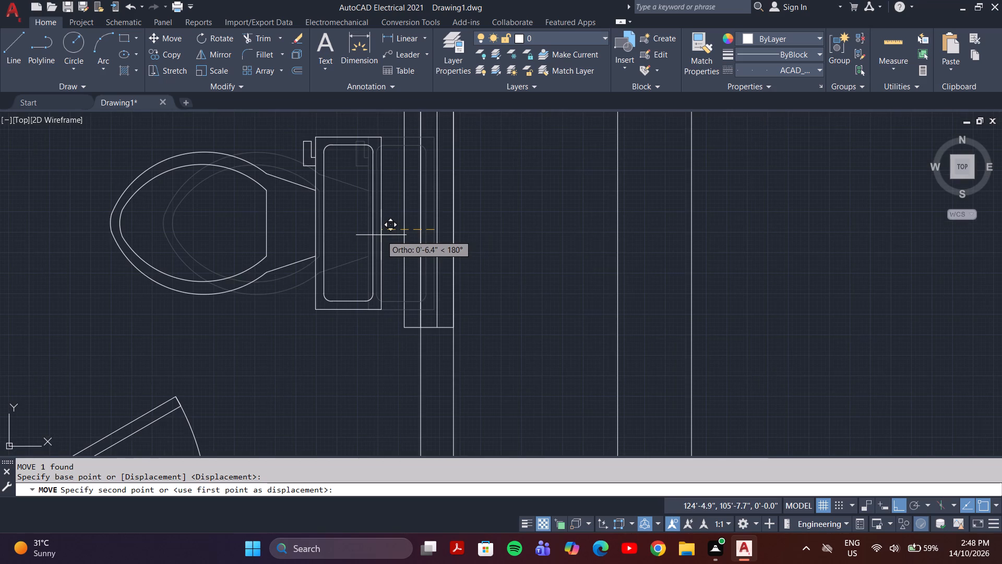
pyautogui.moveTo(381, 236); pyautogui.dragTo(494, 285, button='middle')
pyautogui.scroll(-1, 494, 288)
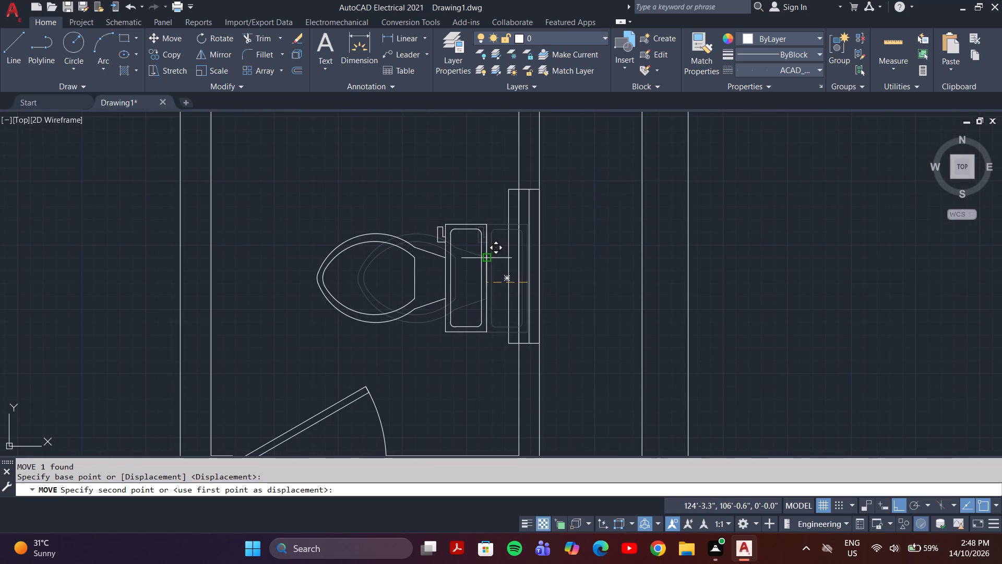
pyautogui.click(494, 276)
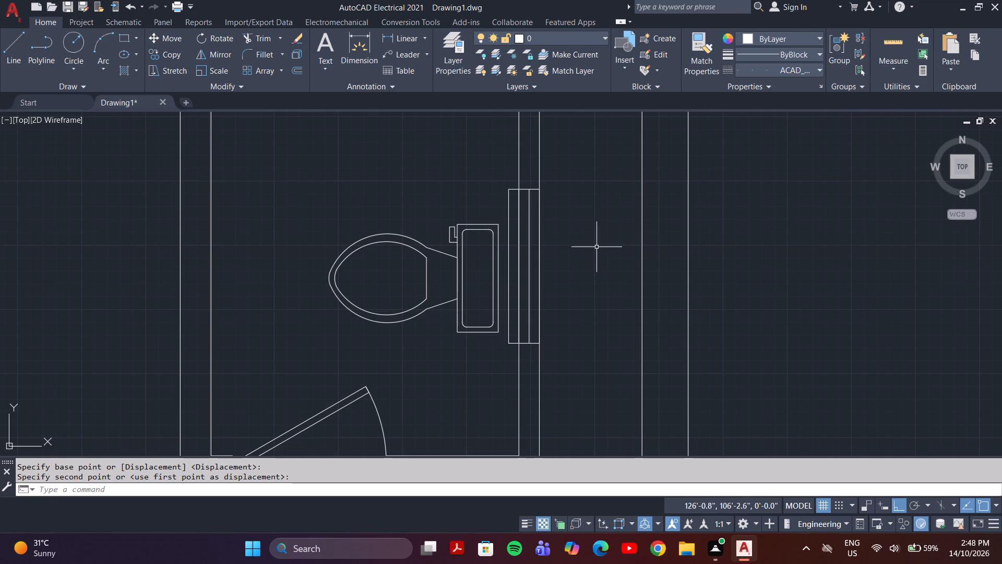
# Review the whole floor plan, checking the toilets placed in the bathrooms.
pyautogui.scroll(-3, 557, 256)
pyautogui.moveTo(544, 310); pyautogui.dragTo(600, 296, button='middle')
pyautogui.scroll(-1, 602, 318)
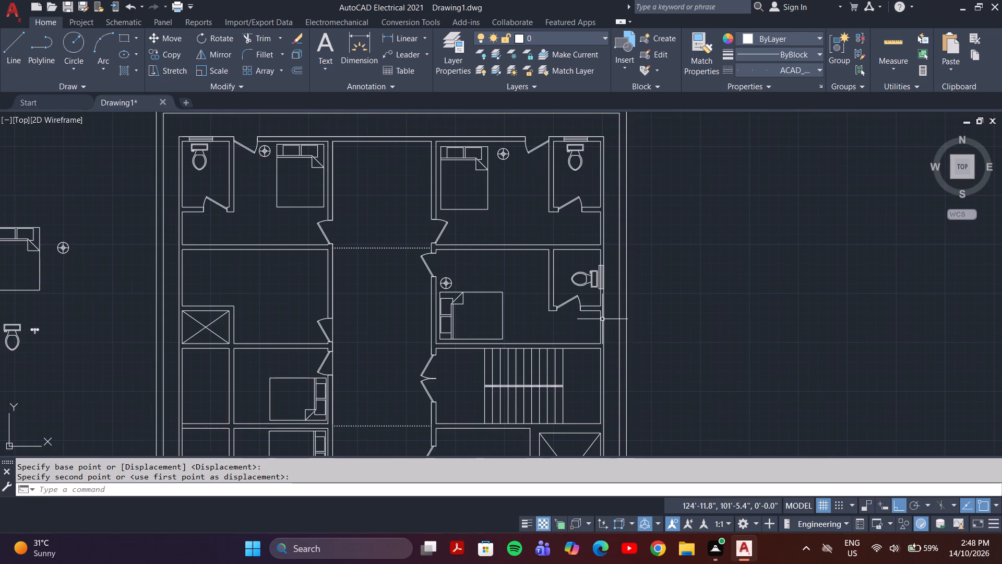
pyautogui.moveTo(602, 319); pyautogui.dragTo(780, 298, button='middle')
pyautogui.scroll(-3, 780, 298)
pyautogui.moveTo(778, 304); pyautogui.dragTo(788, 295, button='middle')
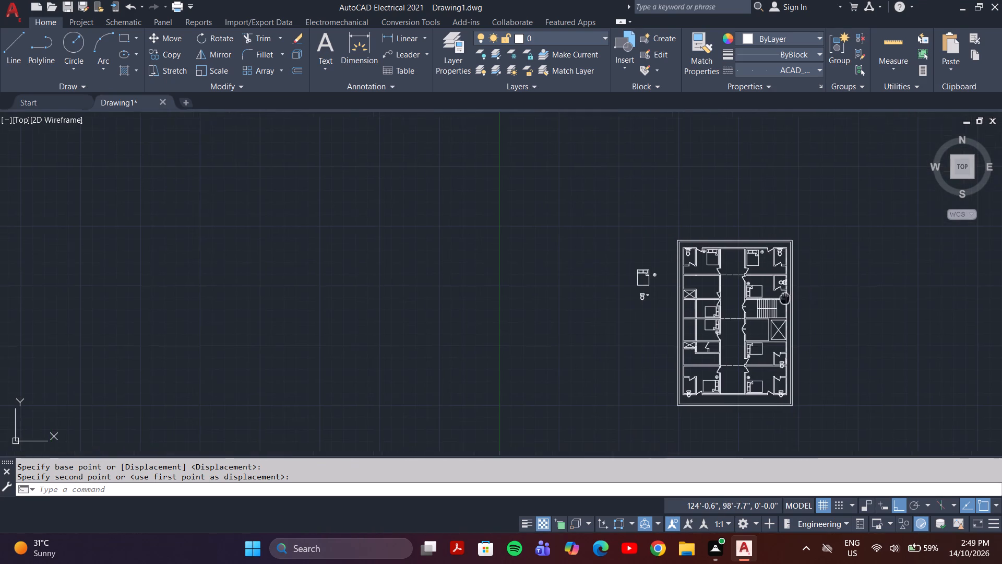
pyautogui.moveTo(788, 295); pyautogui.dragTo(788, 259, button='middle')
pyautogui.scroll(2, 788, 258)
pyautogui.scroll(-1, 788, 258)
pyautogui.moveTo(814, 287); pyautogui.dragTo(840, 240, button='middle')
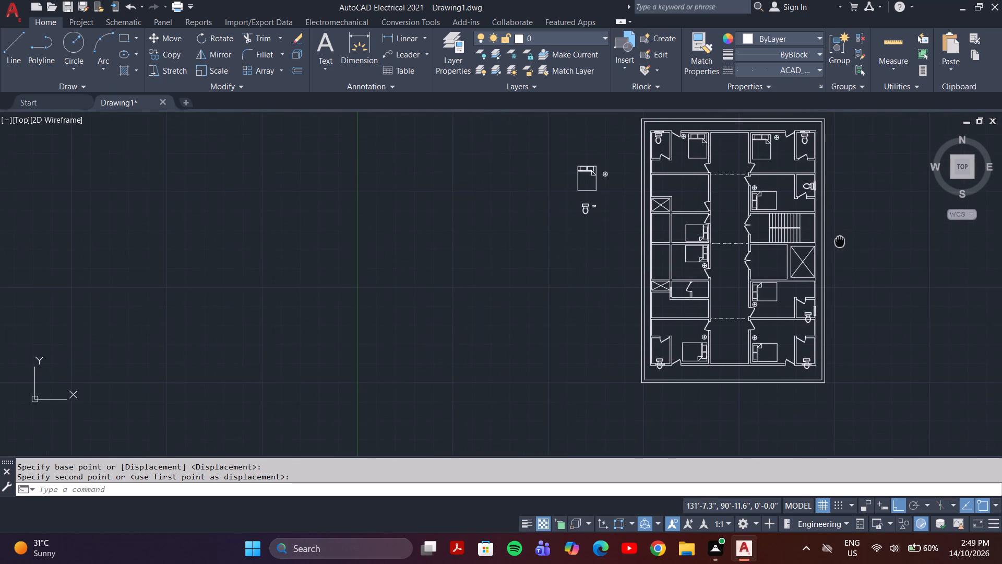
pyautogui.moveTo(840, 240); pyautogui.dragTo(840, 251, button='middle')
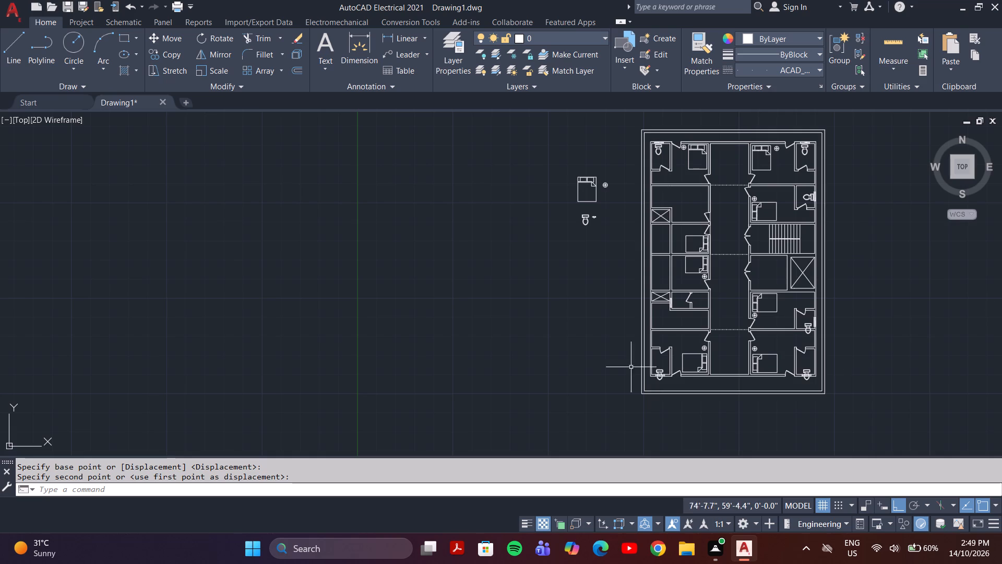
pyautogui.scroll(2, 808, 357)
pyautogui.scroll(-2, 808, 357)
pyautogui.moveTo(800, 339); pyautogui.dragTo(778, 368, button='middle')
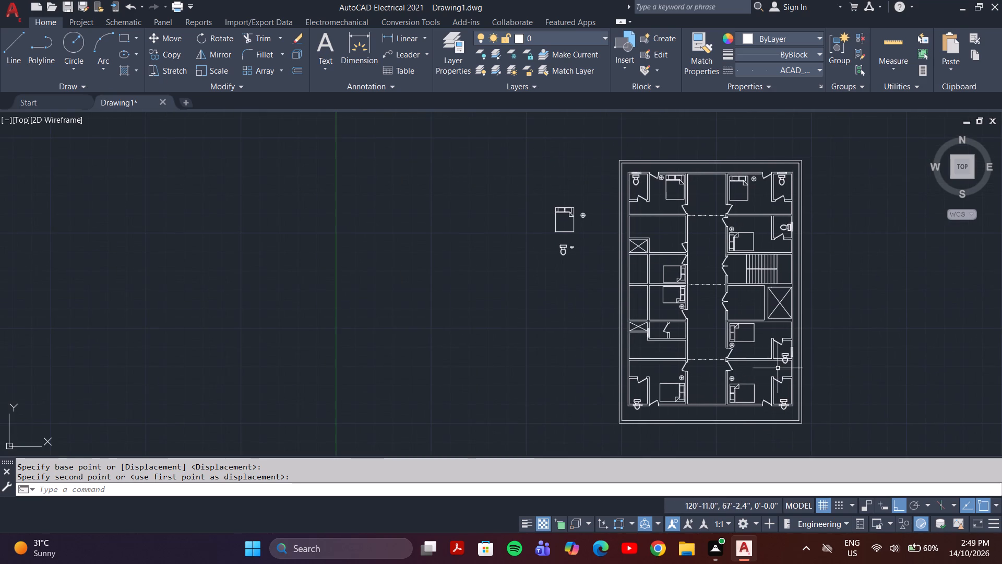